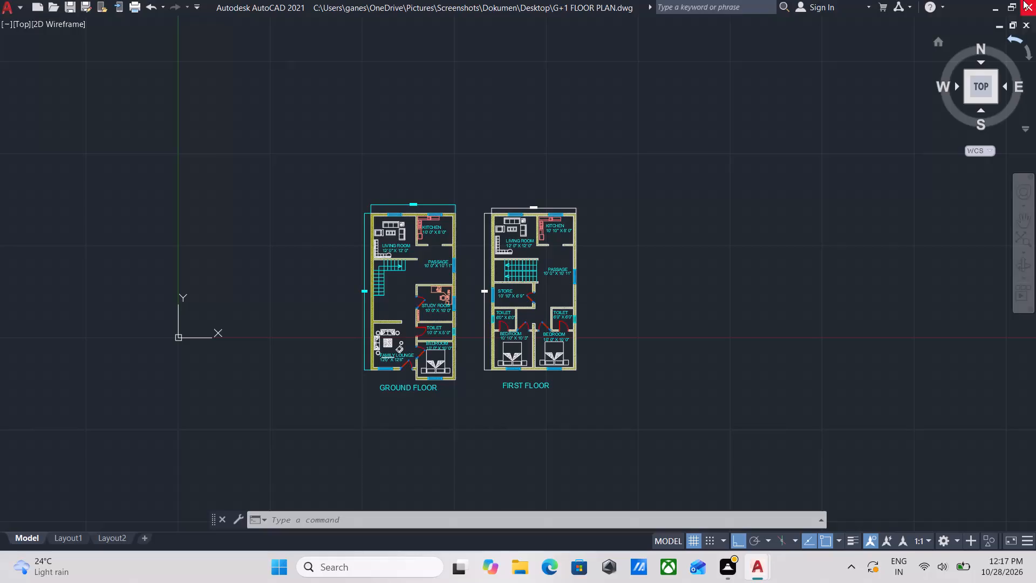
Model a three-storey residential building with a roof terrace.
Quit AutoCAD, saving the changes to G+1 FLOOR PLAN.dwg and discarding the changes to Autocad Blocks.dwg.
{"action": "left_click", "coordinate": [1022, 3]}
{"action": "left_click", "coordinate": [1027, 8]}
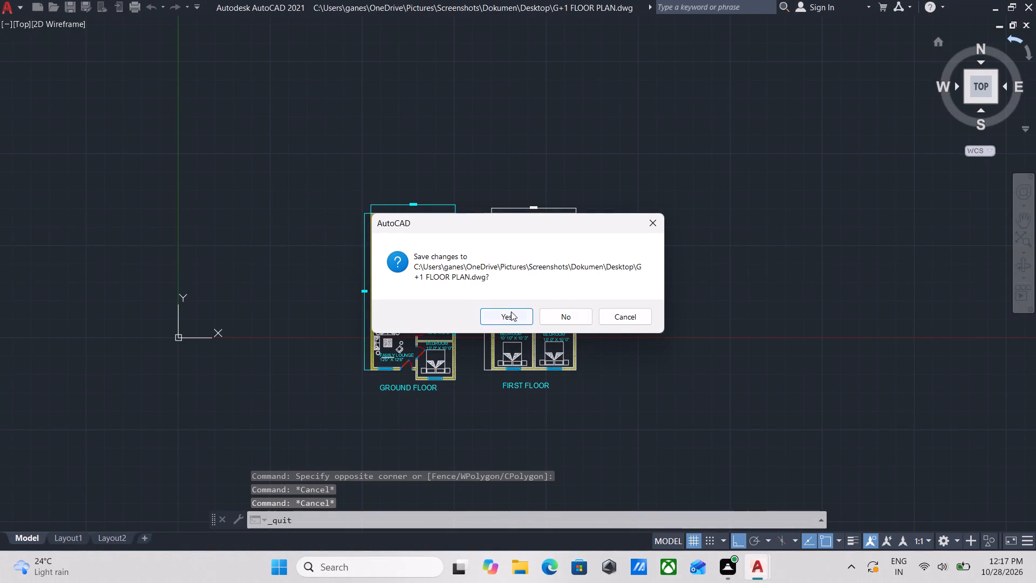
{"action": "left_click", "coordinate": [515, 314]}
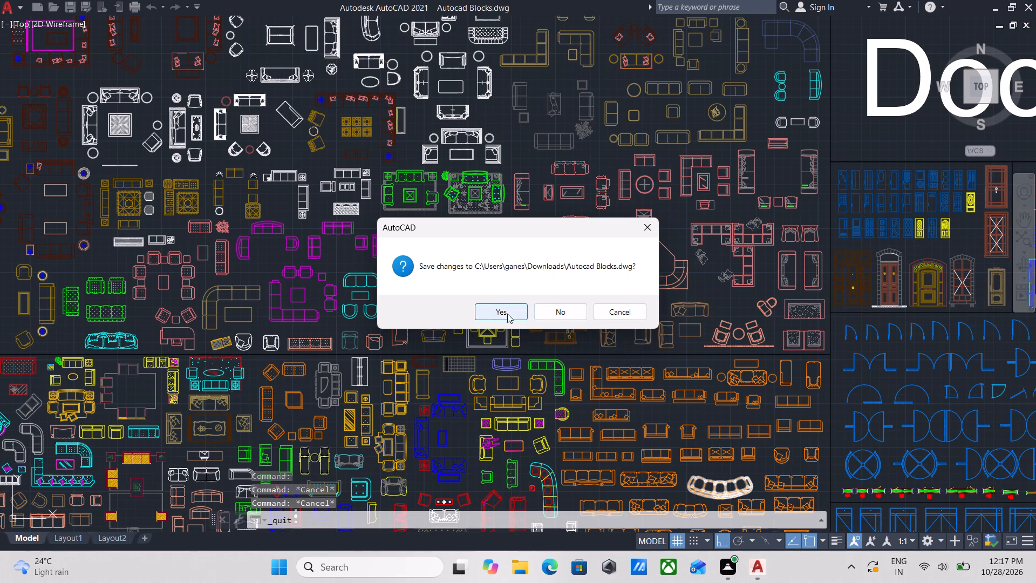
{"action": "double_click", "coordinate": [570, 313]}
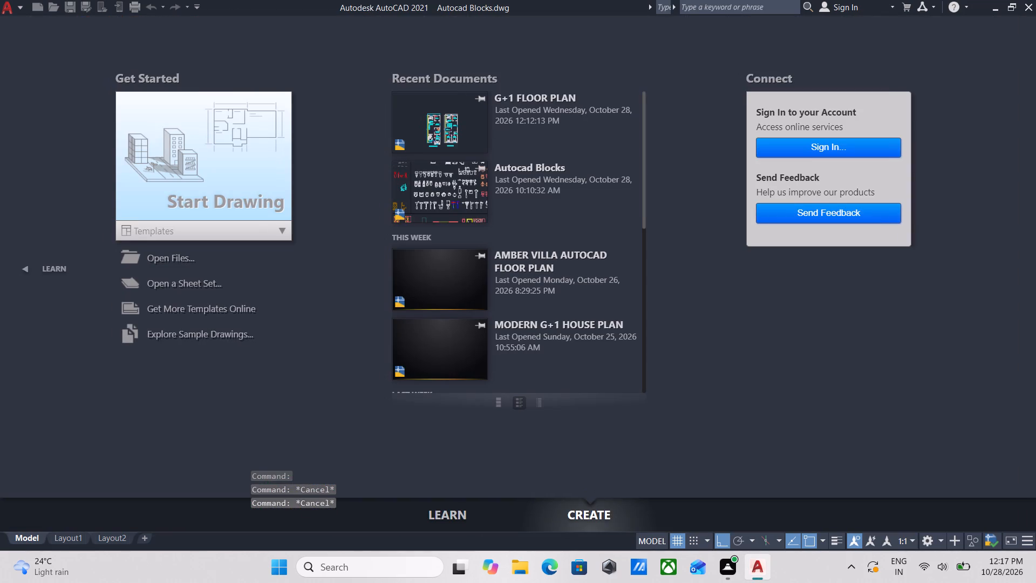
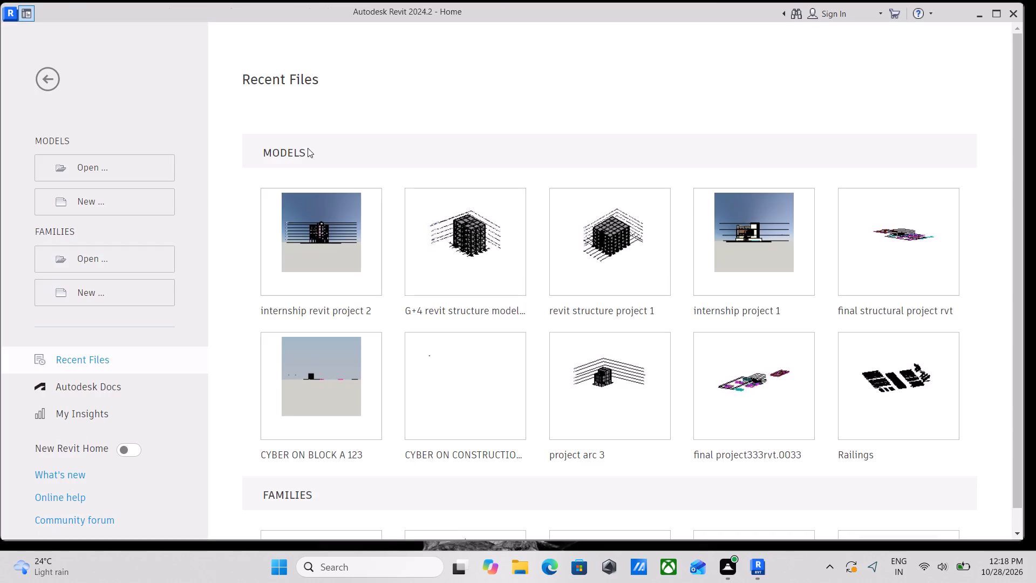
Create a new Revit project from the default template.
{"action": "left_click", "coordinate": [98, 200]}
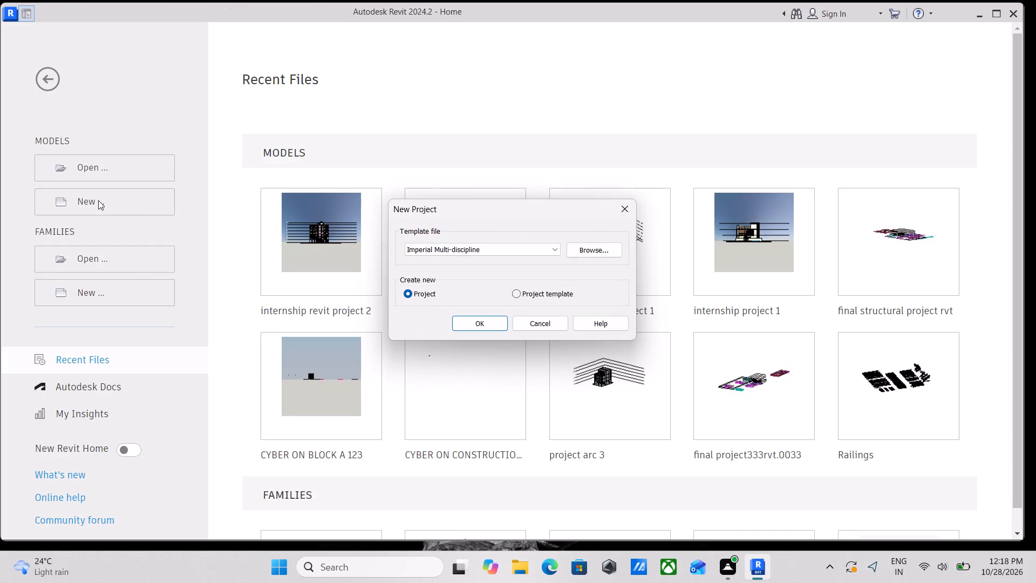
{"action": "left_click", "coordinate": [475, 254]}
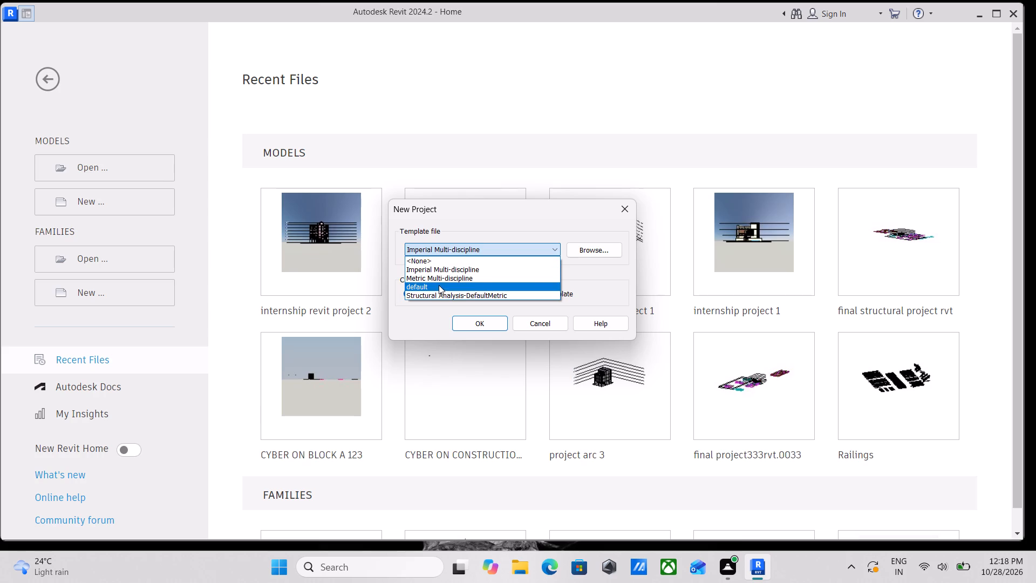
{"action": "left_click", "coordinate": [438, 285]}
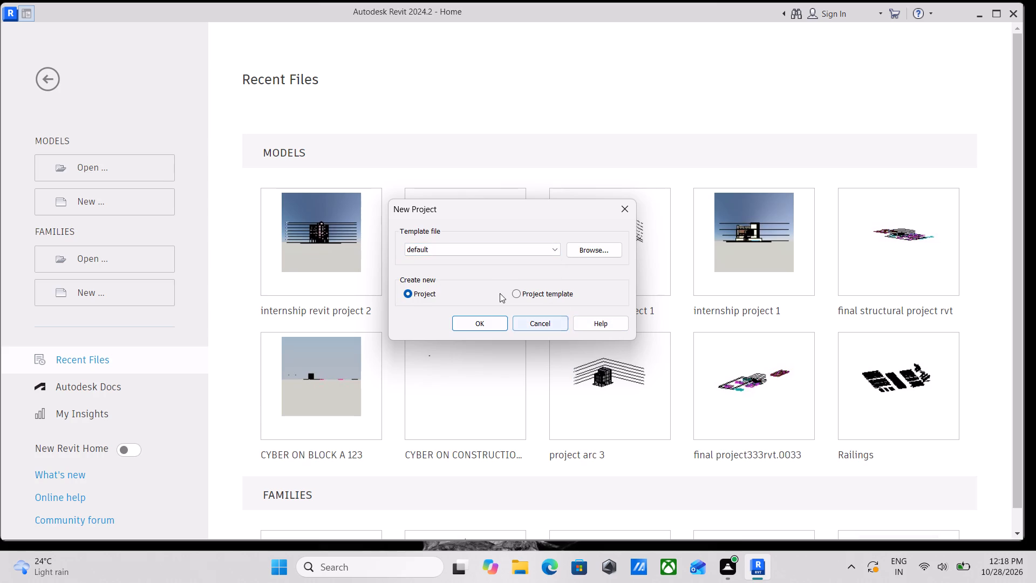
{"action": "left_click", "coordinate": [474, 323]}
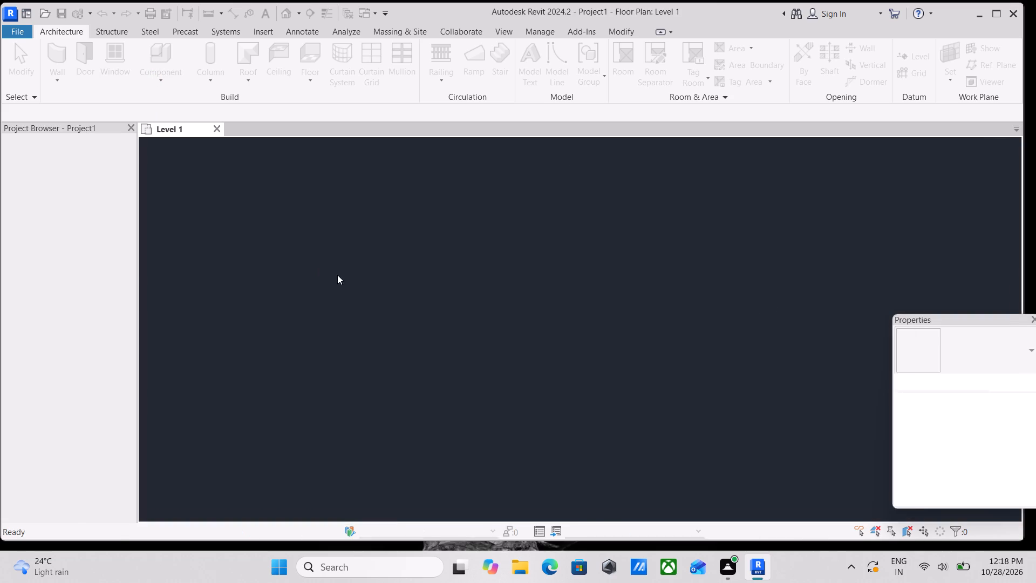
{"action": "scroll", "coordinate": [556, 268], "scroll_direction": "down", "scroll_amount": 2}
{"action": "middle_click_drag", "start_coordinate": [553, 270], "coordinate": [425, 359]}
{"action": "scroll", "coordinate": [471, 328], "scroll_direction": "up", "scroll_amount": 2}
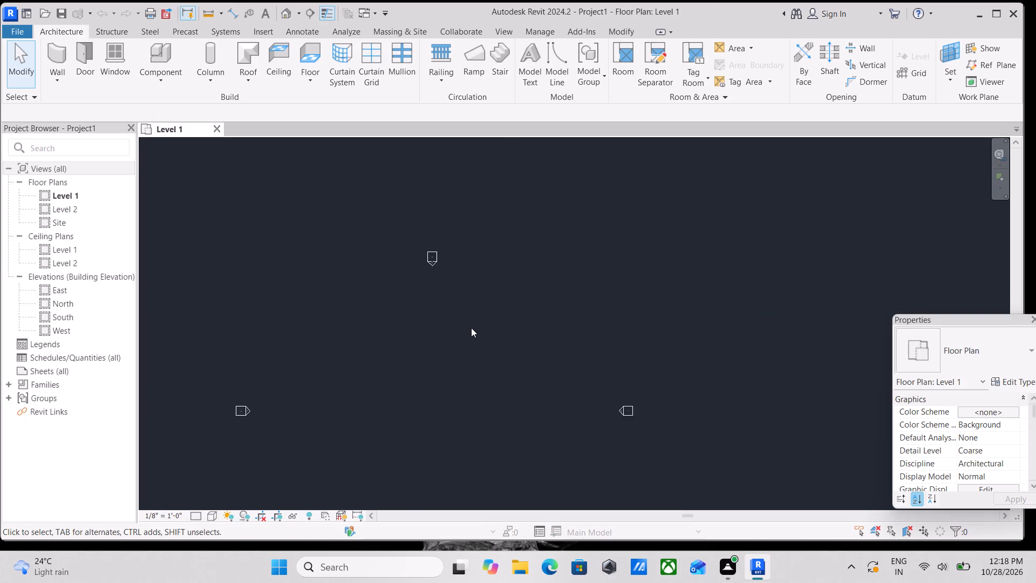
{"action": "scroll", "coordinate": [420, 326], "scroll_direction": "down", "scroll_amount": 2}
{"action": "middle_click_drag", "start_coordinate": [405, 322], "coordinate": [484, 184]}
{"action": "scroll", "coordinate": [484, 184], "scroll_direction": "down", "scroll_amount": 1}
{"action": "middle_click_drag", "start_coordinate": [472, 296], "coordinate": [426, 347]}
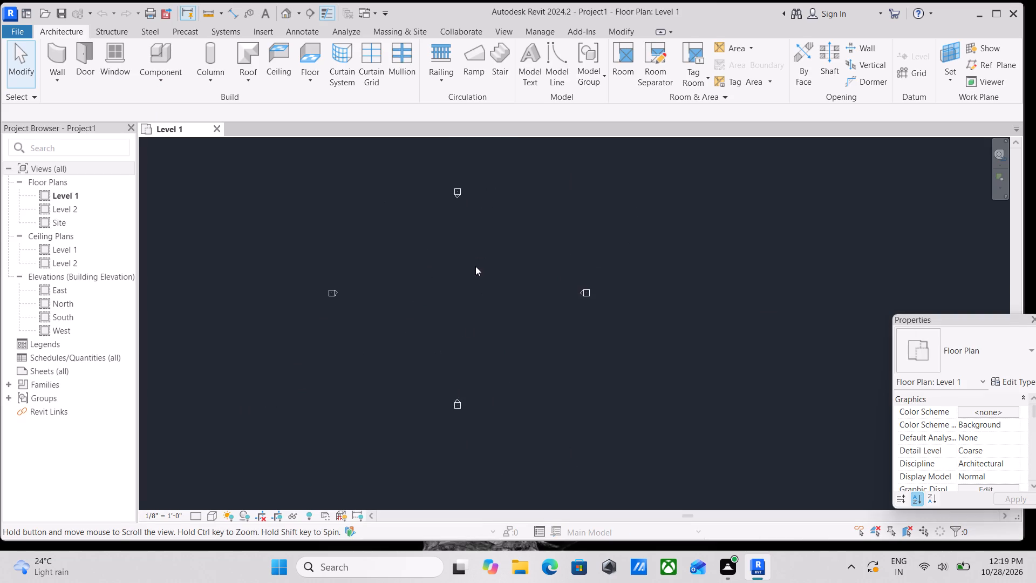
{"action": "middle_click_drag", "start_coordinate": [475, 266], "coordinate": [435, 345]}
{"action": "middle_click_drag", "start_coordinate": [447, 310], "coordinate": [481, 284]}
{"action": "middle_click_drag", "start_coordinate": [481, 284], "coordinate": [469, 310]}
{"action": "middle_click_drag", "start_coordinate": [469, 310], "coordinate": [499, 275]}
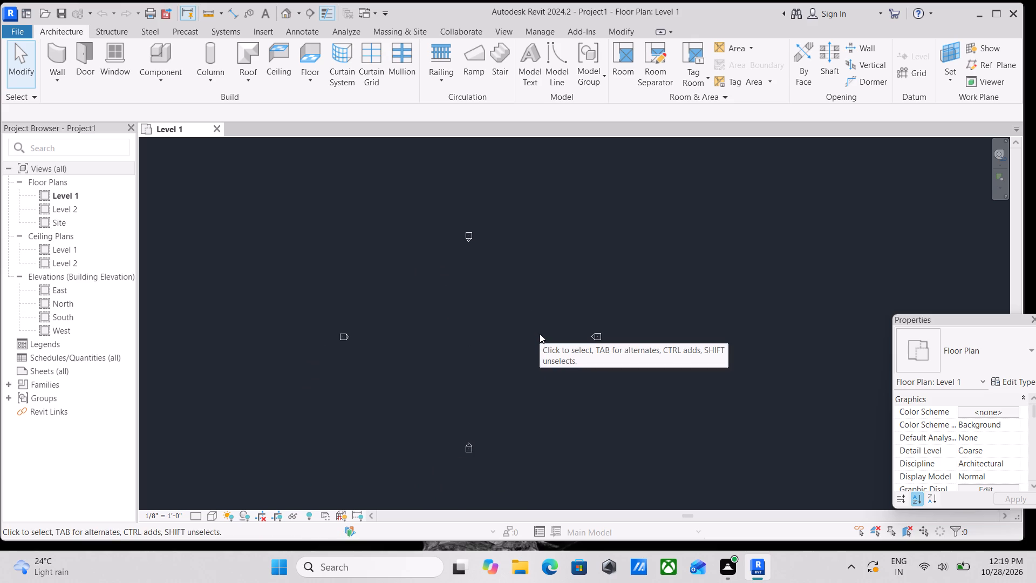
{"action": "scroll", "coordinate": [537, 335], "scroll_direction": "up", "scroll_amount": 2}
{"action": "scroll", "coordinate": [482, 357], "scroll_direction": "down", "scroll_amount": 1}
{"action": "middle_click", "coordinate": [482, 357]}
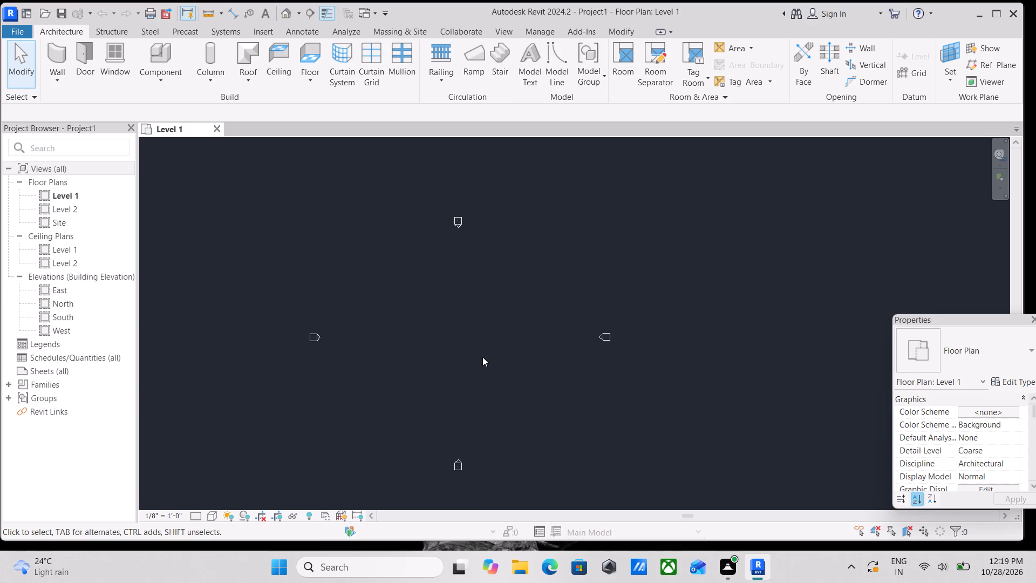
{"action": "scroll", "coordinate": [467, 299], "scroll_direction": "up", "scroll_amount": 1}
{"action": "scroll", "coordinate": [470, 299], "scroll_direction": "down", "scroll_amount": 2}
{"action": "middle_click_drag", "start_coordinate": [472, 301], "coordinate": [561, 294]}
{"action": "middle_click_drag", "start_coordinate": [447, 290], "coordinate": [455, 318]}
Open the North building elevation view.
{"action": "double_click", "coordinate": [73, 306]}
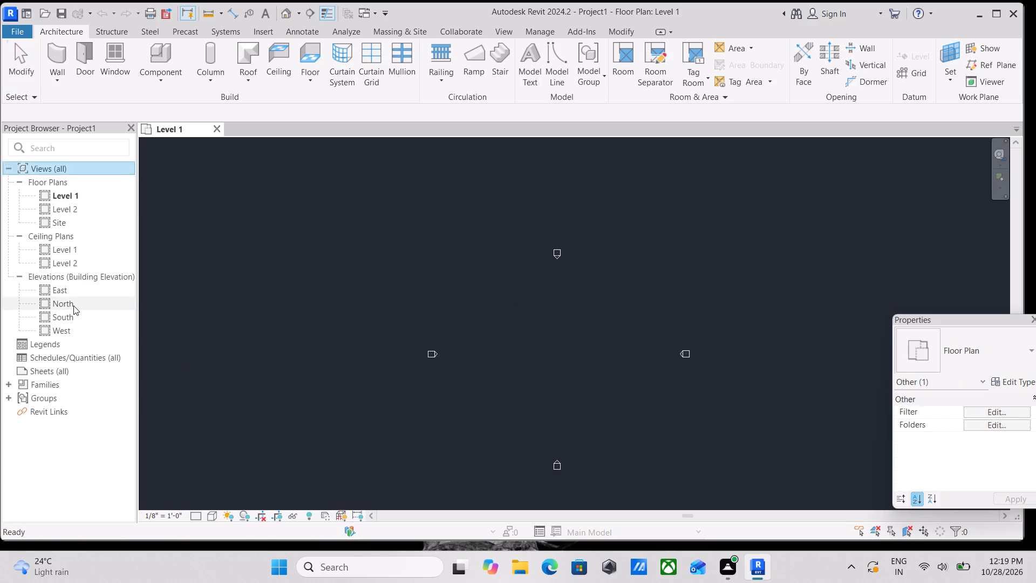
{"action": "scroll", "coordinate": [422, 331], "scroll_direction": "down", "scroll_amount": 3}
{"action": "middle_click_drag", "start_coordinate": [454, 330], "coordinate": [354, 342]}
{"action": "scroll", "coordinate": [486, 341], "scroll_direction": "up", "scroll_amount": 3}
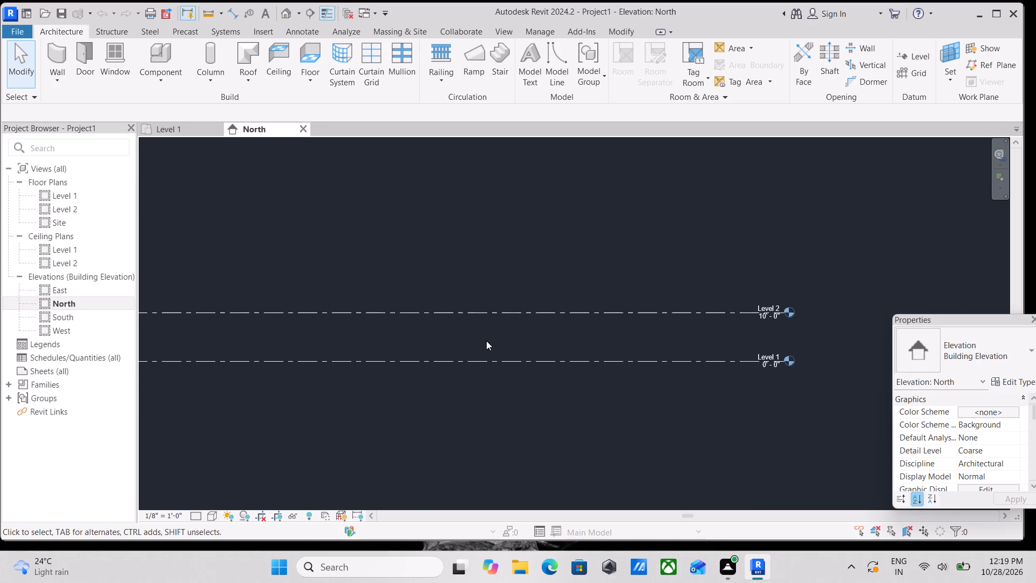
{"action": "key", "text": "Escape"}
{"action": "middle_click_drag", "start_coordinate": [650, 330], "coordinate": [633, 362]}
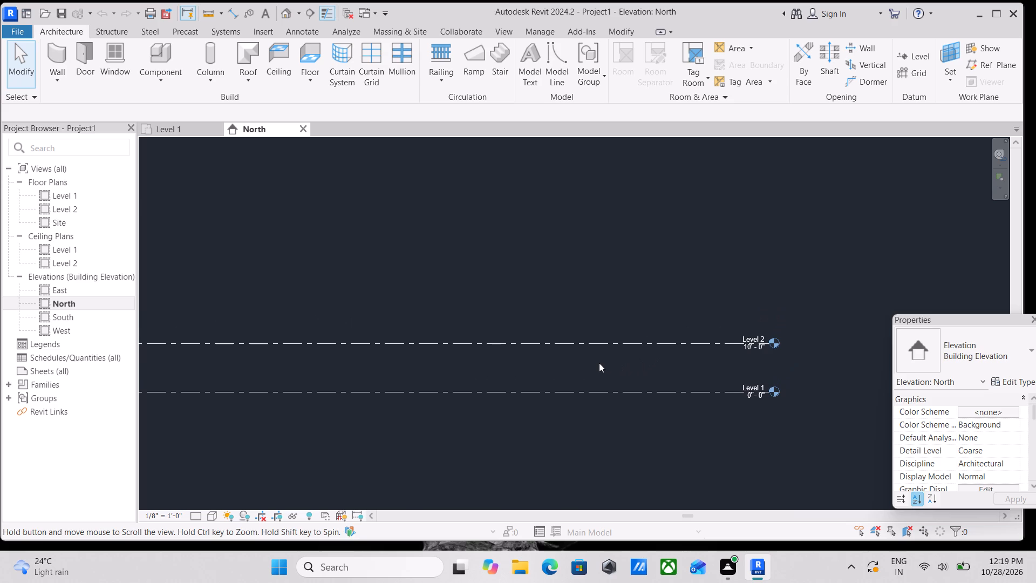
Add a level above Level 2 by picking its line with a 10' offset.
{"action": "type", "text": "LL"}
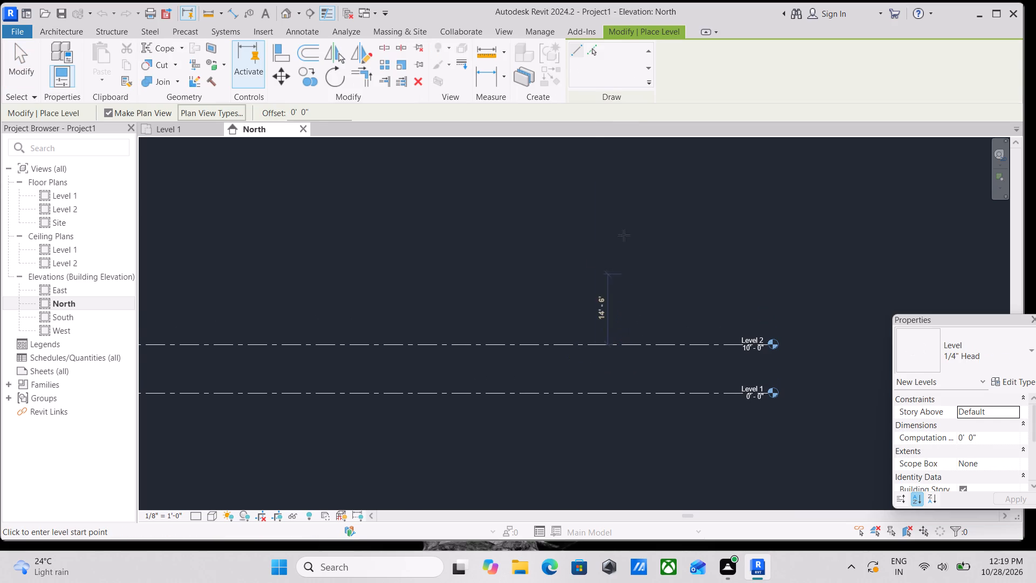
{"action": "left_click", "coordinate": [594, 46]}
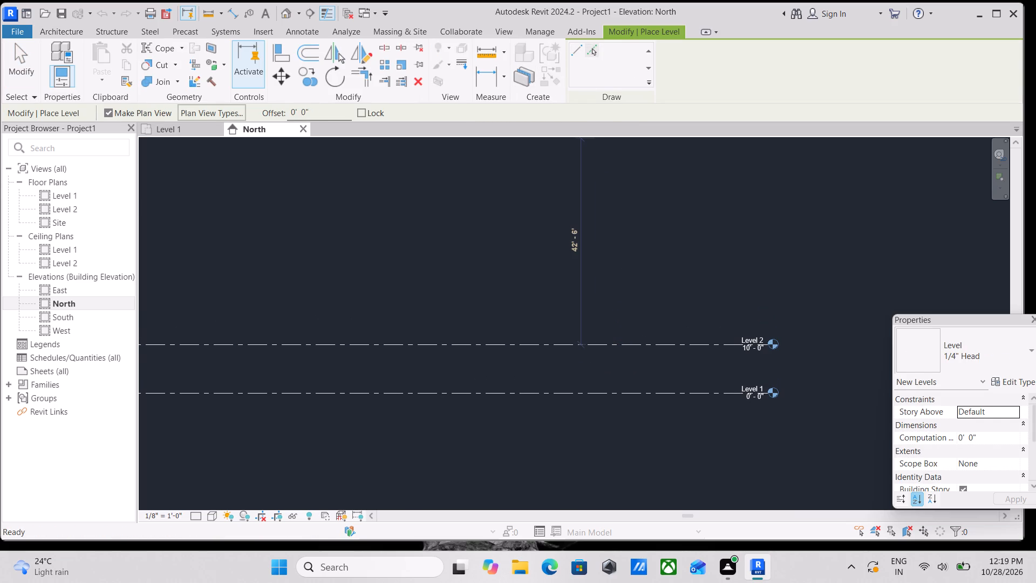
{"action": "left_click_drag", "start_coordinate": [313, 109], "coordinate": [250, 119]}
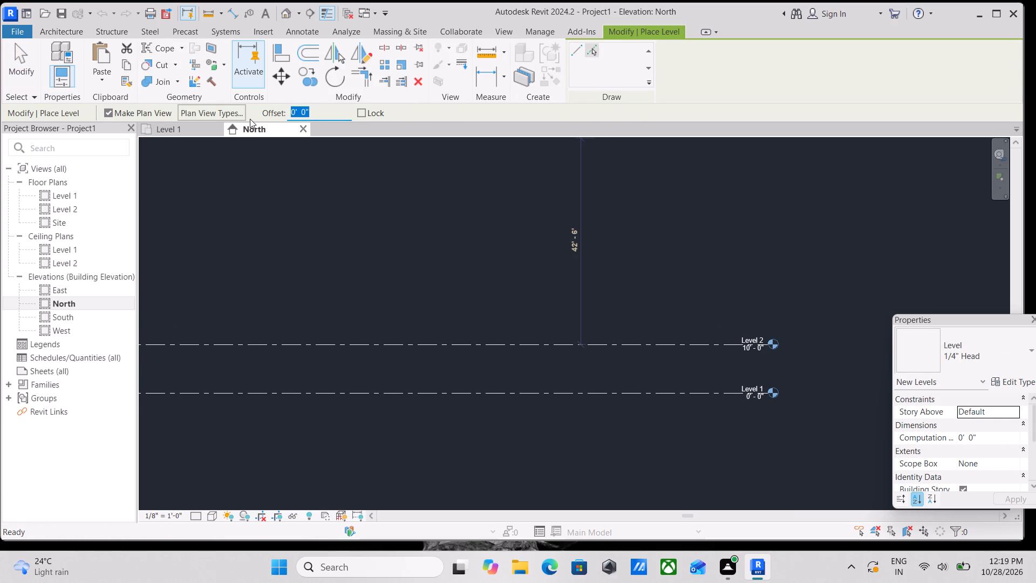
{"action": "type", "text": "10'"}
{"action": "key", "text": "Return"}
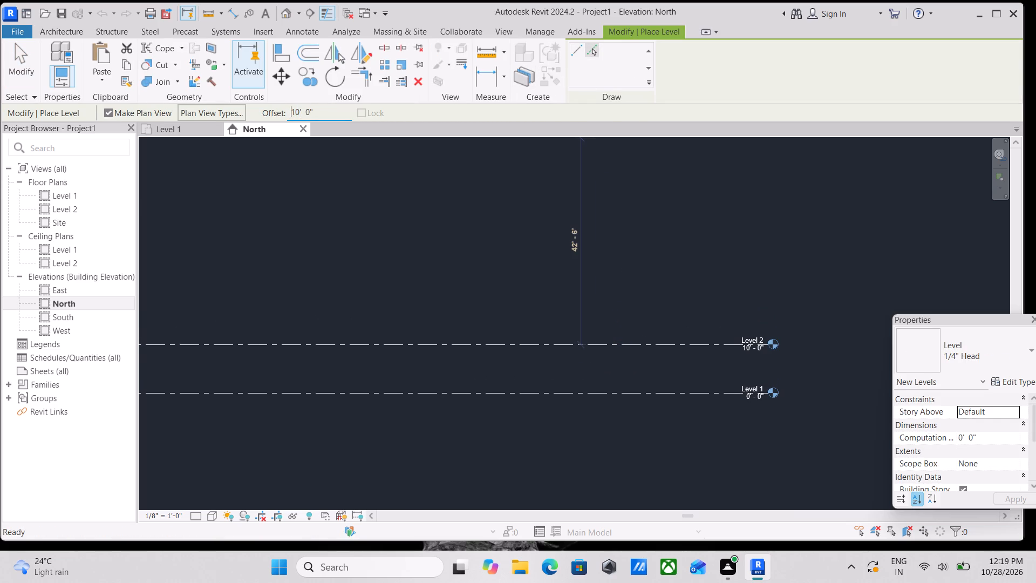
{"action": "left_click", "coordinate": [324, 342]}
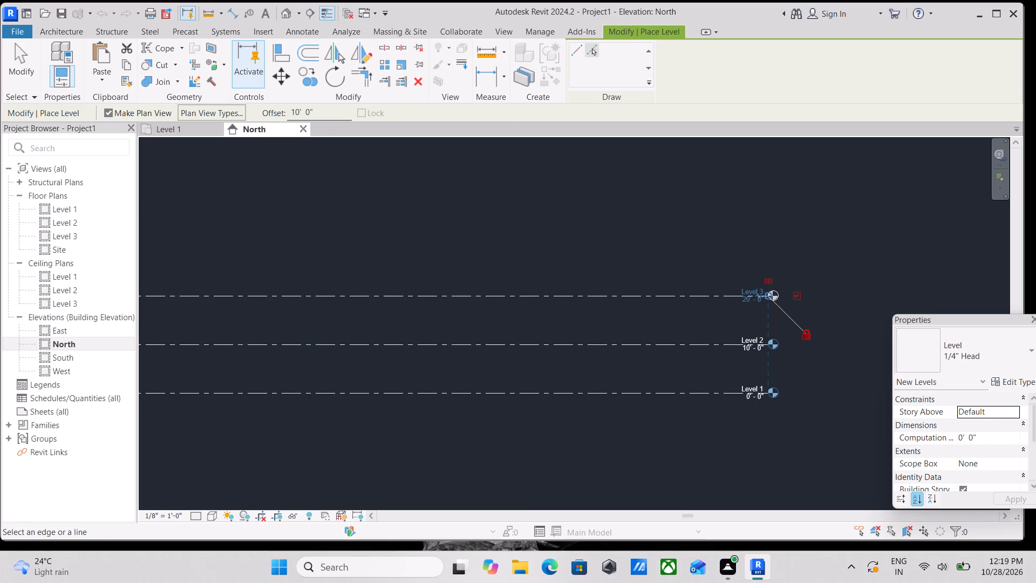
Add another level above Level 1 by picking its line with a 1' offset, and end level placement.
{"action": "left_click_drag", "start_coordinate": [326, 112], "coordinate": [221, 117]}
{"action": "type", "text": "1'"}
{"action": "key", "text": "Return"}
{"action": "scroll", "coordinate": [420, 392], "scroll_direction": "up", "scroll_amount": 5}
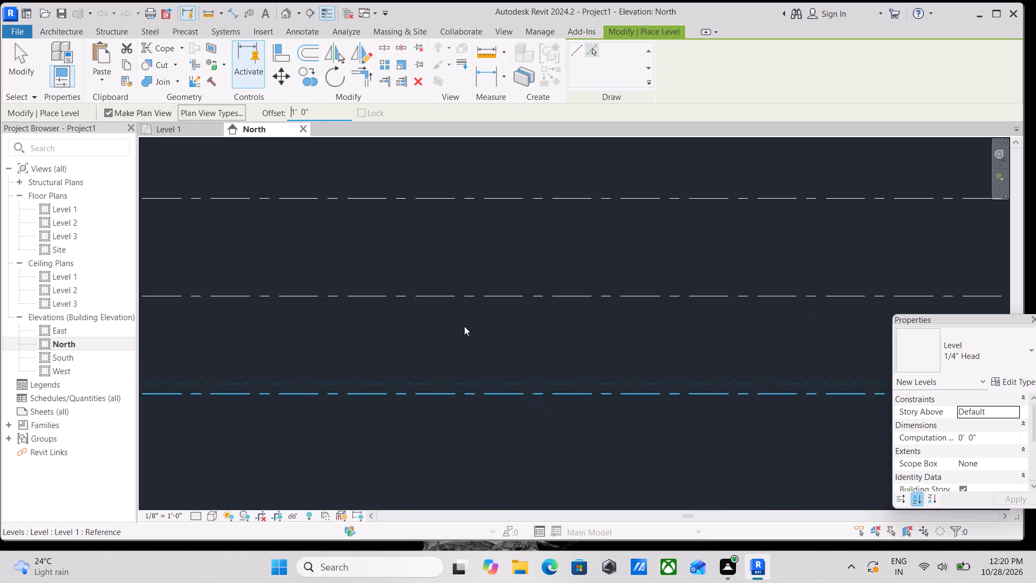
{"action": "left_click", "coordinate": [432, 392]}
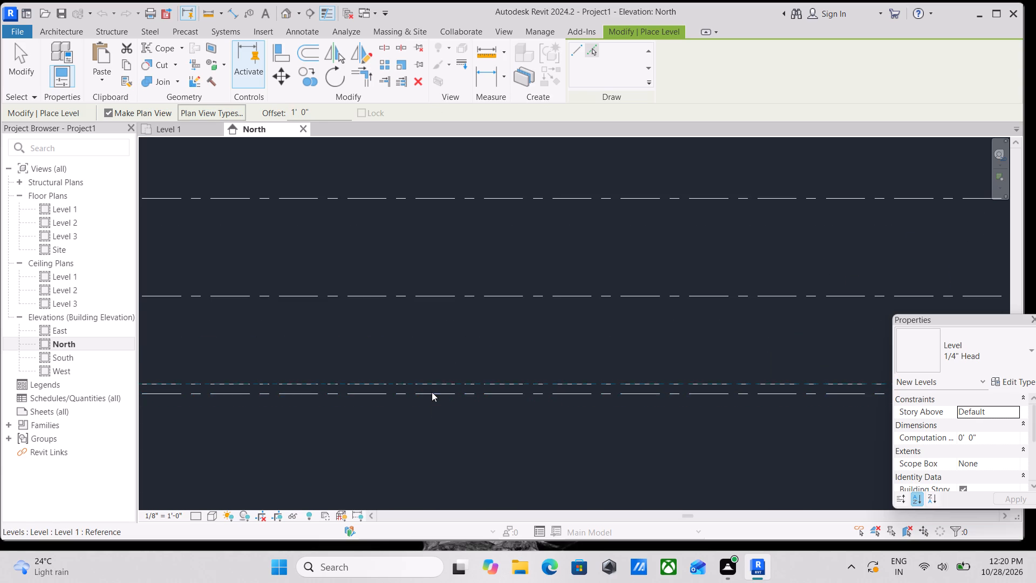
{"action": "scroll", "coordinate": [488, 326], "scroll_direction": "down", "scroll_amount": 2}
{"action": "middle_click_drag", "start_coordinate": [488, 326], "coordinate": [409, 383]}
{"action": "key", "text": "Escape"}
{"action": "key", "text": "Escape"}
{"action": "key", "text": "Escape"}
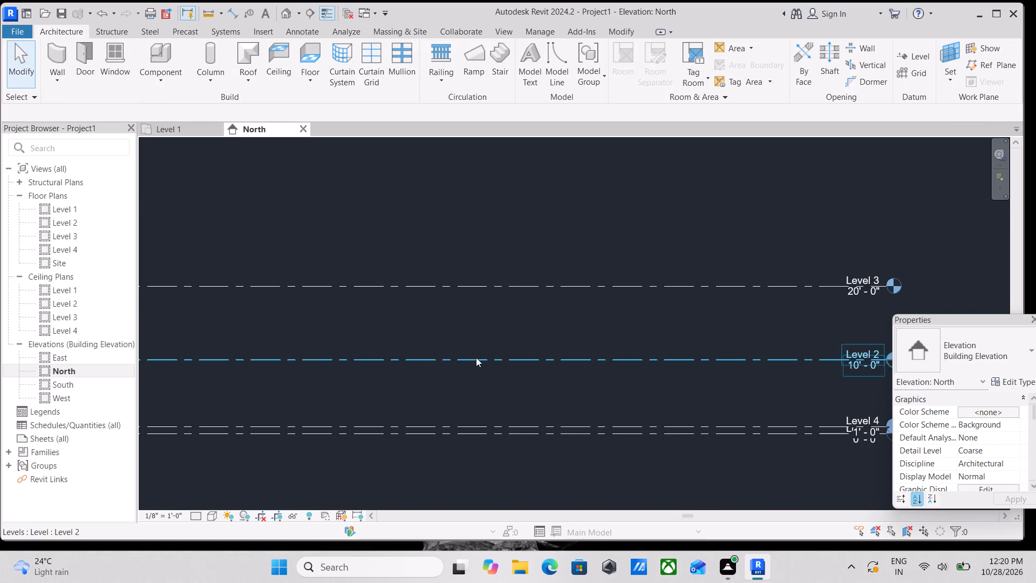
{"action": "key", "text": "Escape"}
{"action": "key", "text": "Escape"}
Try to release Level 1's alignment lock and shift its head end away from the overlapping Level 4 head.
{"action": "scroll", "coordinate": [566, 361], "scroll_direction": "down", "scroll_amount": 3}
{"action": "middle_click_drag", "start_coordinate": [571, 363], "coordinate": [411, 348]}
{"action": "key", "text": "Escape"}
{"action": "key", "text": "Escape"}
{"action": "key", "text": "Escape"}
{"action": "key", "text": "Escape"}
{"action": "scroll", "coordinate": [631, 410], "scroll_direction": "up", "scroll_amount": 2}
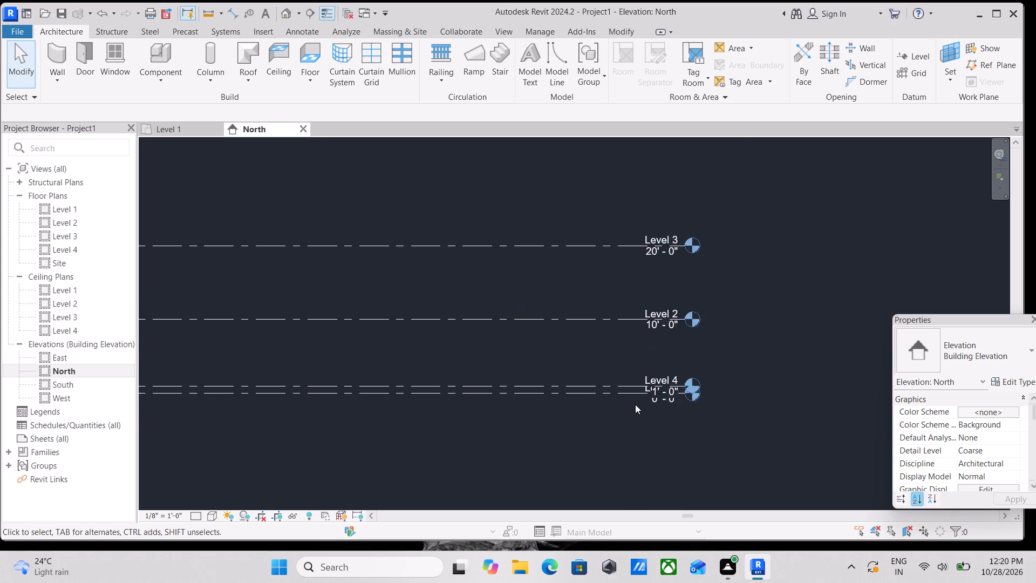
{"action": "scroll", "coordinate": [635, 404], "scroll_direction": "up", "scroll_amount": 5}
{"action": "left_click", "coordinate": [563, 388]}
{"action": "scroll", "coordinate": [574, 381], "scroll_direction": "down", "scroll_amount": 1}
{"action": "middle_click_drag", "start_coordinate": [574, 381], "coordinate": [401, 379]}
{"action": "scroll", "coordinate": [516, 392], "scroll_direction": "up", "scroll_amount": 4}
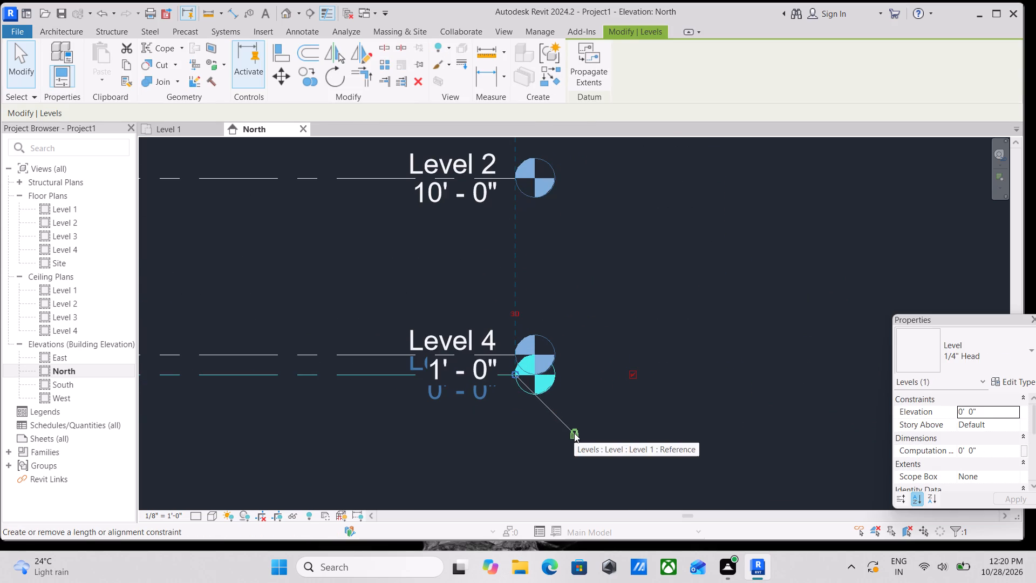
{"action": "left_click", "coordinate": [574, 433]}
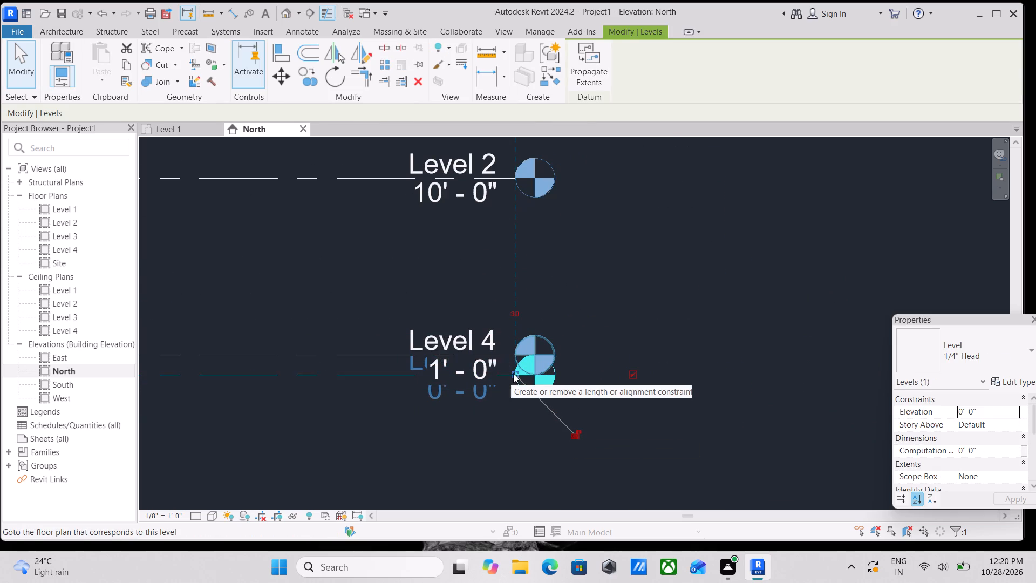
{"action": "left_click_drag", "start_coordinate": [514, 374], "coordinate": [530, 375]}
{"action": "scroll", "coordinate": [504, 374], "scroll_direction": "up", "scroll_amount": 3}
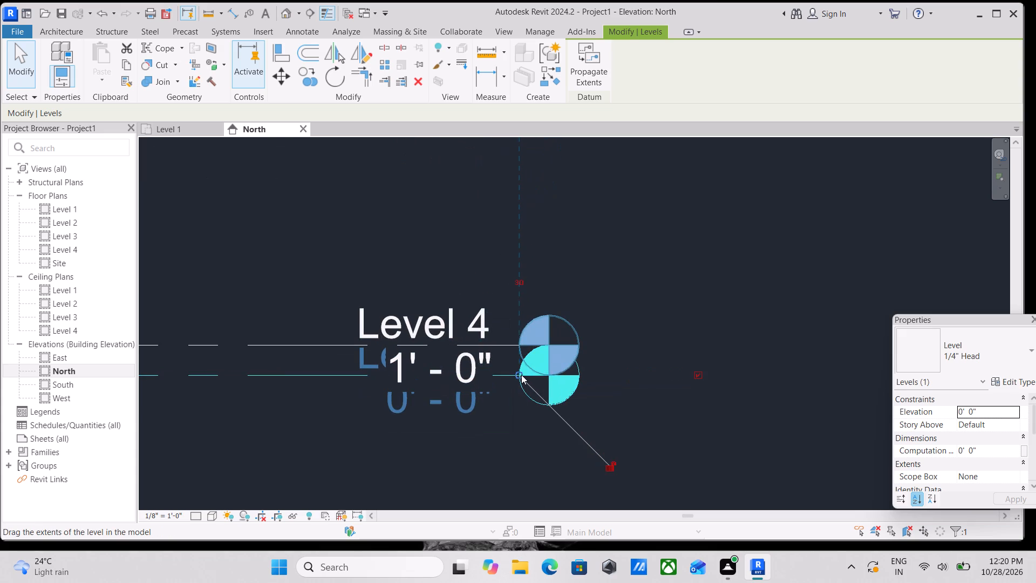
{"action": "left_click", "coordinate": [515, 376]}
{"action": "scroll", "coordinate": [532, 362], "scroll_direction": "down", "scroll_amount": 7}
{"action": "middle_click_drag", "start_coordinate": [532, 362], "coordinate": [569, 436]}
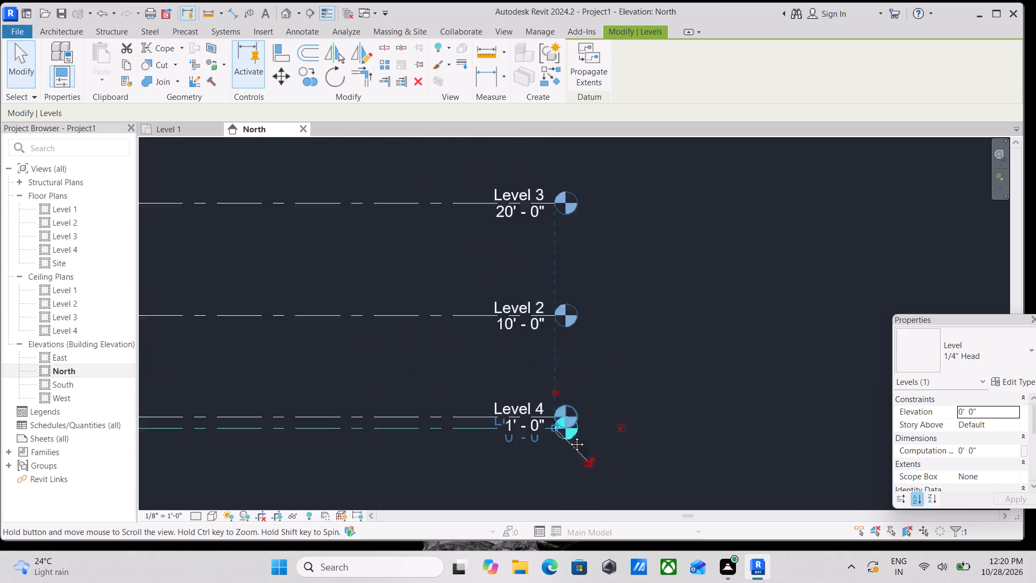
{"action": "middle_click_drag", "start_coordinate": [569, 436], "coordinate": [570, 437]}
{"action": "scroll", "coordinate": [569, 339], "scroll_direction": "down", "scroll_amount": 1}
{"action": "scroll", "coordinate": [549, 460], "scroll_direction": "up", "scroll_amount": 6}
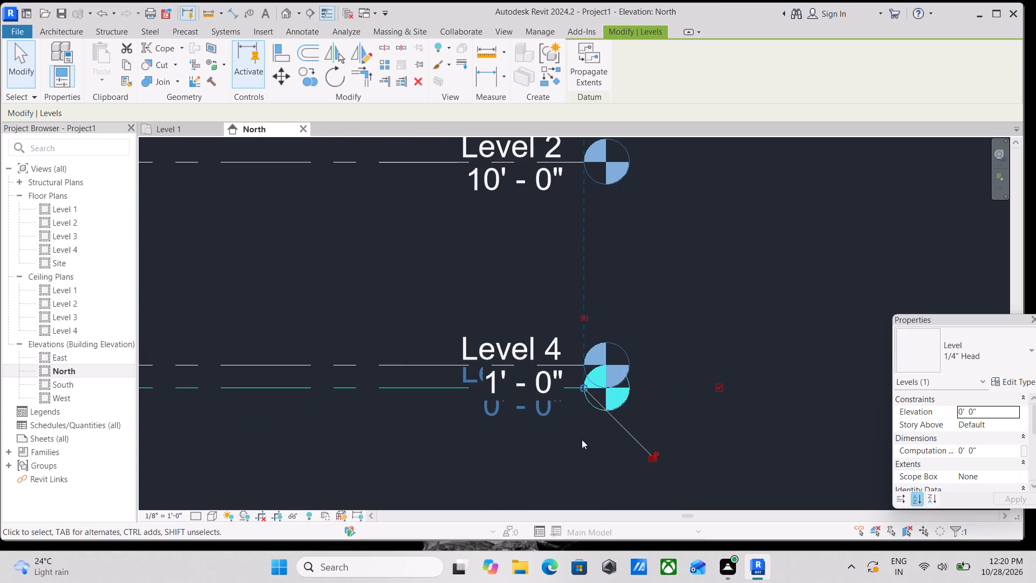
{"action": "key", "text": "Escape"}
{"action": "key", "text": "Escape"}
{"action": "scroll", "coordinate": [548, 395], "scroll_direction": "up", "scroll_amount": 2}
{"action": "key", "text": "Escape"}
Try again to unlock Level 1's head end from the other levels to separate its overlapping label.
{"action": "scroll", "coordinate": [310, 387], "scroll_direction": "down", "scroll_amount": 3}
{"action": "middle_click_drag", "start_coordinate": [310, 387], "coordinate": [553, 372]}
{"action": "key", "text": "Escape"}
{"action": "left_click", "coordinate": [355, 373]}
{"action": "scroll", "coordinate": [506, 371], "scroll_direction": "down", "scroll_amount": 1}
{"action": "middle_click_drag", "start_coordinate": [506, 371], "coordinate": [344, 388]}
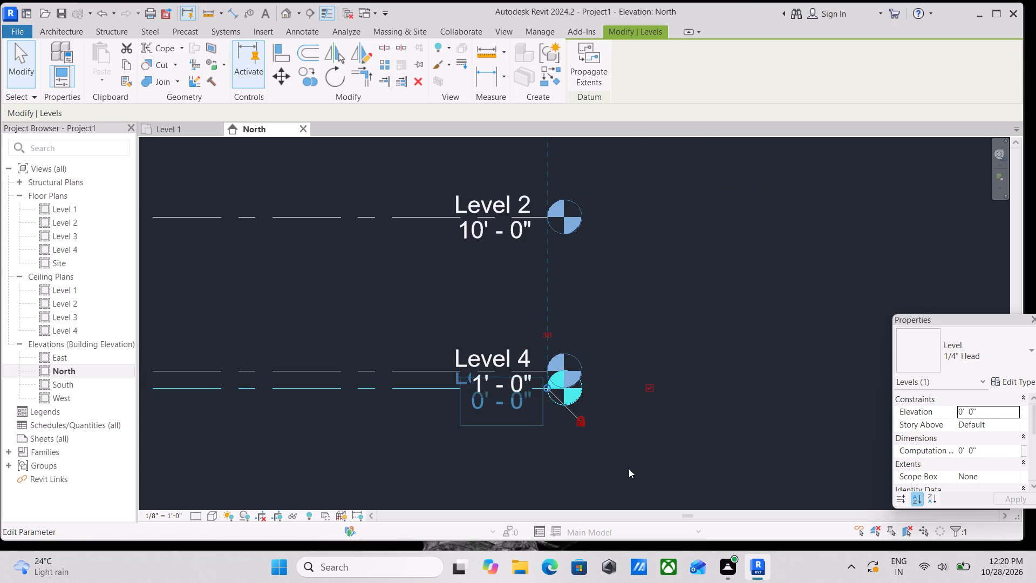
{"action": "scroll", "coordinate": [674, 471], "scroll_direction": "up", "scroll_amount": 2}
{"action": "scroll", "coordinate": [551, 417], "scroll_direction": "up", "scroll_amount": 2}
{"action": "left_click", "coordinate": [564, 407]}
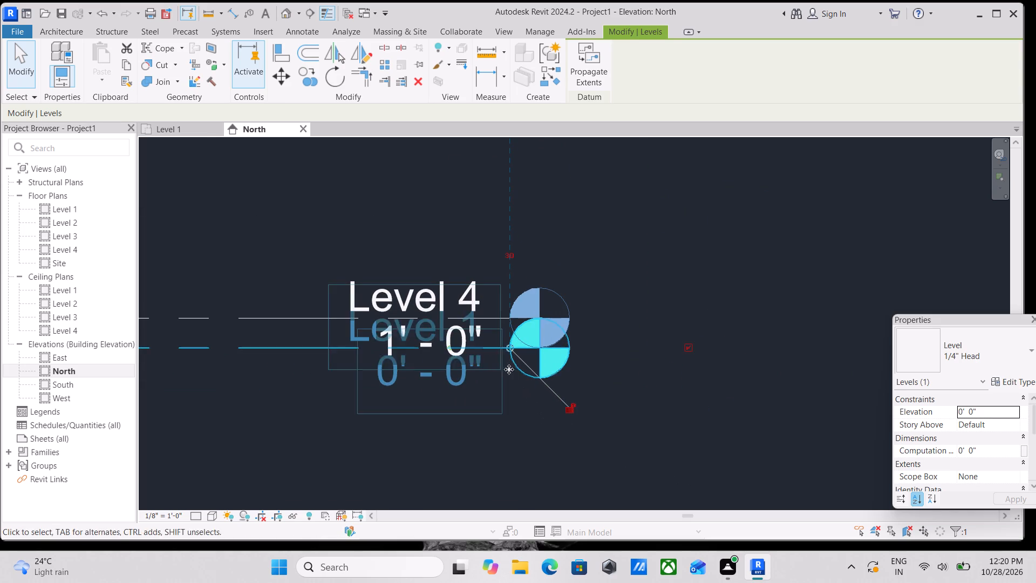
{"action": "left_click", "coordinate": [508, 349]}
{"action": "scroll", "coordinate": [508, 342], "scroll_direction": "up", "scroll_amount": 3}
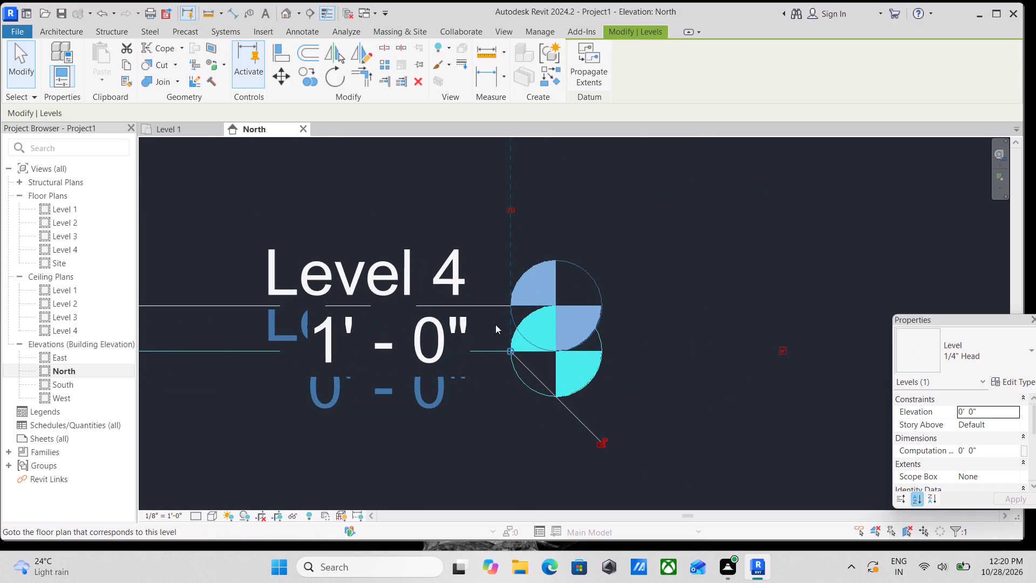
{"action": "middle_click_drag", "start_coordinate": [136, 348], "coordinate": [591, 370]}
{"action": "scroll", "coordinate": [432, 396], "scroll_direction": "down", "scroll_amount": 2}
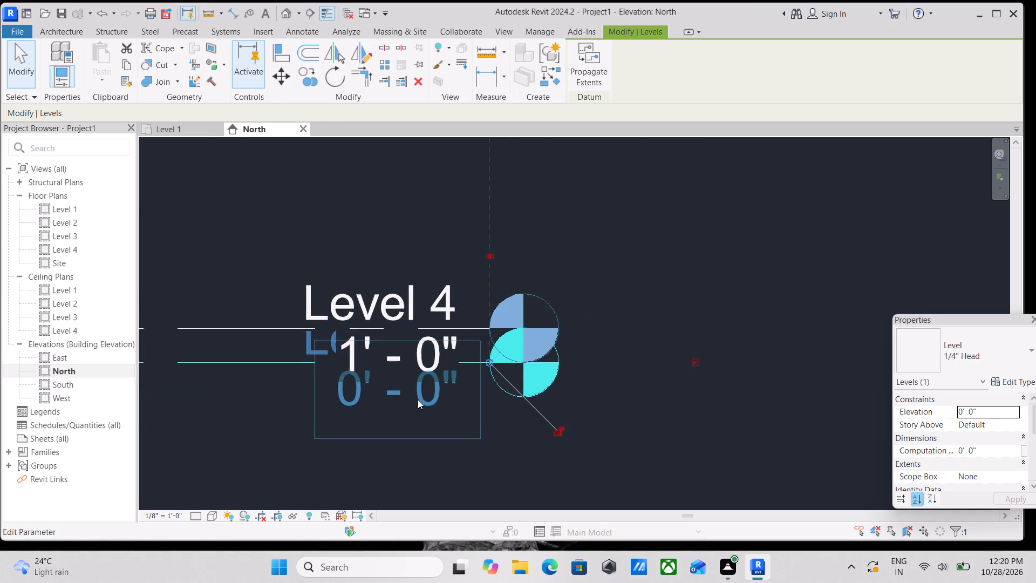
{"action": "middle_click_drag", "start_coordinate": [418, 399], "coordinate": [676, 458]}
Unlock Level 4's head end and extend its line outward until its head and label clear those of Level 1.
{"action": "left_click", "coordinate": [369, 388]}
{"action": "scroll", "coordinate": [512, 390], "scroll_direction": "down", "scroll_amount": 1}
{"action": "middle_click_drag", "start_coordinate": [512, 390], "coordinate": [329, 402]}
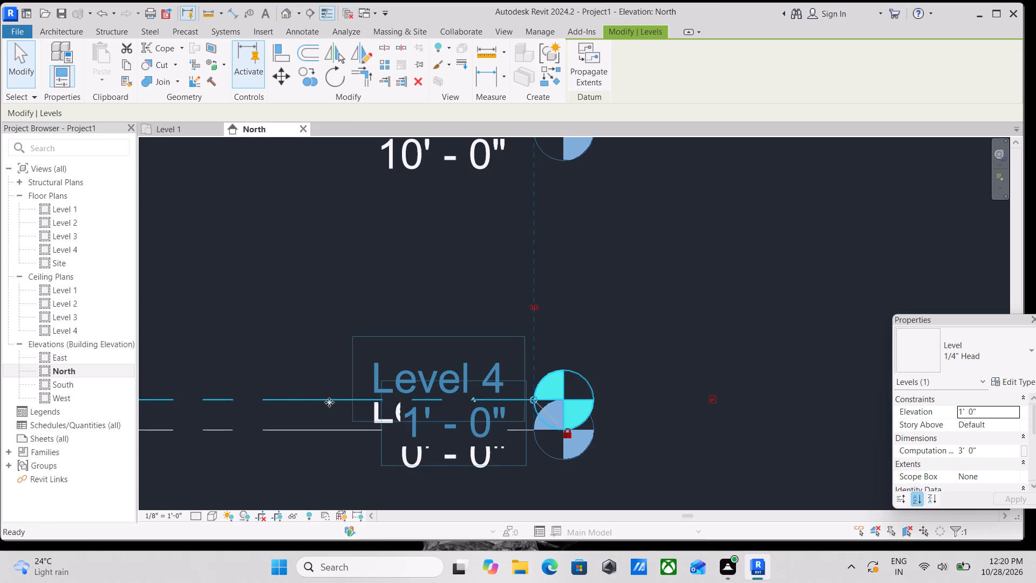
{"action": "scroll", "coordinate": [581, 425], "scroll_direction": "up", "scroll_amount": 2}
{"action": "left_click", "coordinate": [565, 439]}
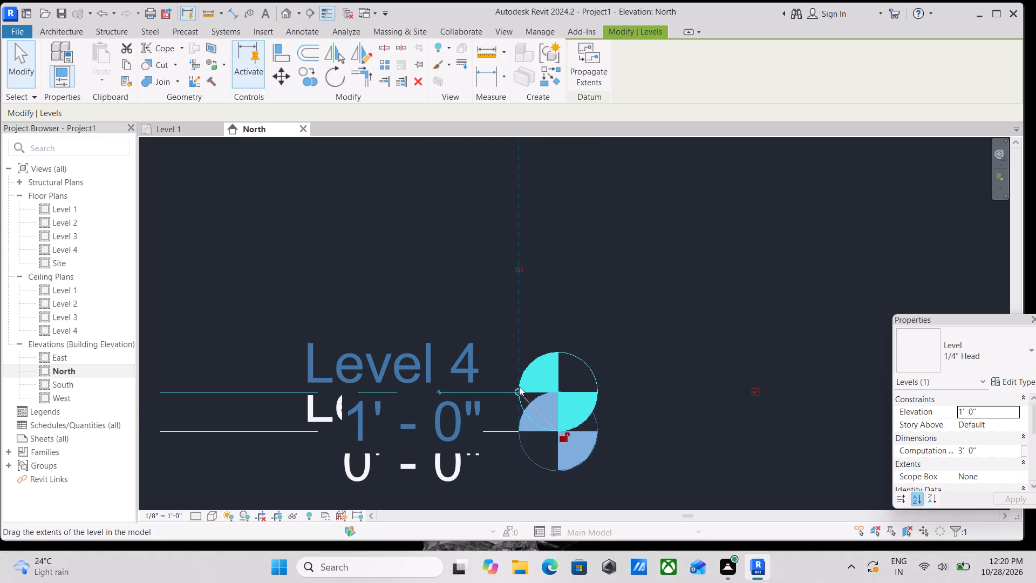
{"action": "left_click_drag", "start_coordinate": [519, 392], "coordinate": [781, 390]}
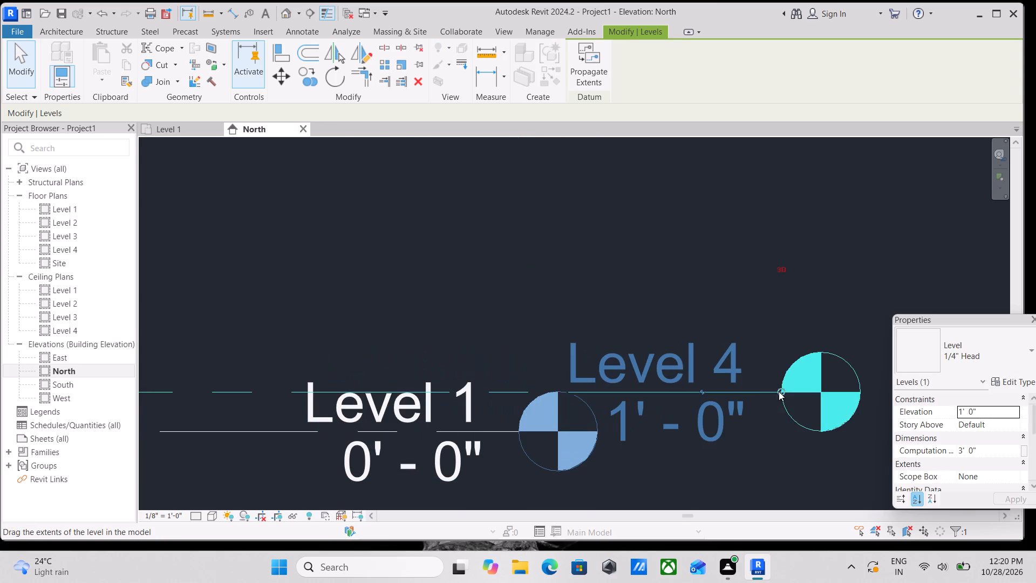
{"action": "middle_click_drag", "start_coordinate": [756, 396], "coordinate": [391, 398]}
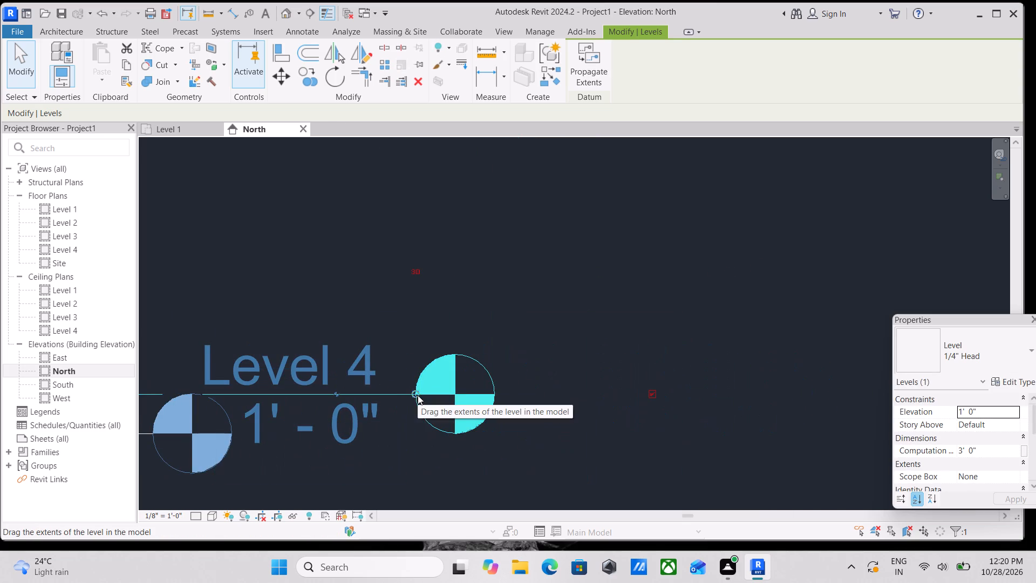
Extend Level 4's line further outward so its head and label stand well clear of Level 1's head.
{"action": "left_click_drag", "start_coordinate": [415, 396], "coordinate": [723, 398]}
{"action": "scroll", "coordinate": [723, 398], "scroll_direction": "down", "scroll_amount": 2}
{"action": "middle_click_drag", "start_coordinate": [723, 398], "coordinate": [658, 398]}
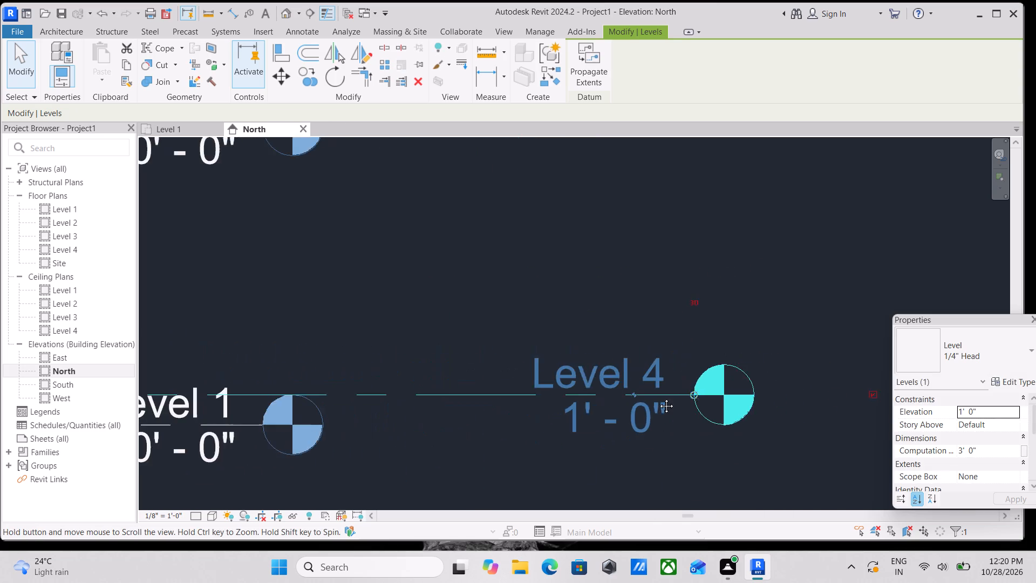
{"action": "middle_click_drag", "start_coordinate": [658, 398], "coordinate": [590, 396]}
{"action": "left_click_drag", "start_coordinate": [592, 396], "coordinate": [767, 392]}
{"action": "scroll", "coordinate": [370, 389], "scroll_direction": "down", "scroll_amount": 1}
{"action": "middle_click_drag", "start_coordinate": [370, 389], "coordinate": [561, 389]}
{"action": "key", "text": "Escape"}
Rename Level 1 as GROUND LEVEL and rename its corresponding views as well.
{"action": "scroll", "coordinate": [561, 389], "scroll_direction": "down", "scroll_amount": 2}
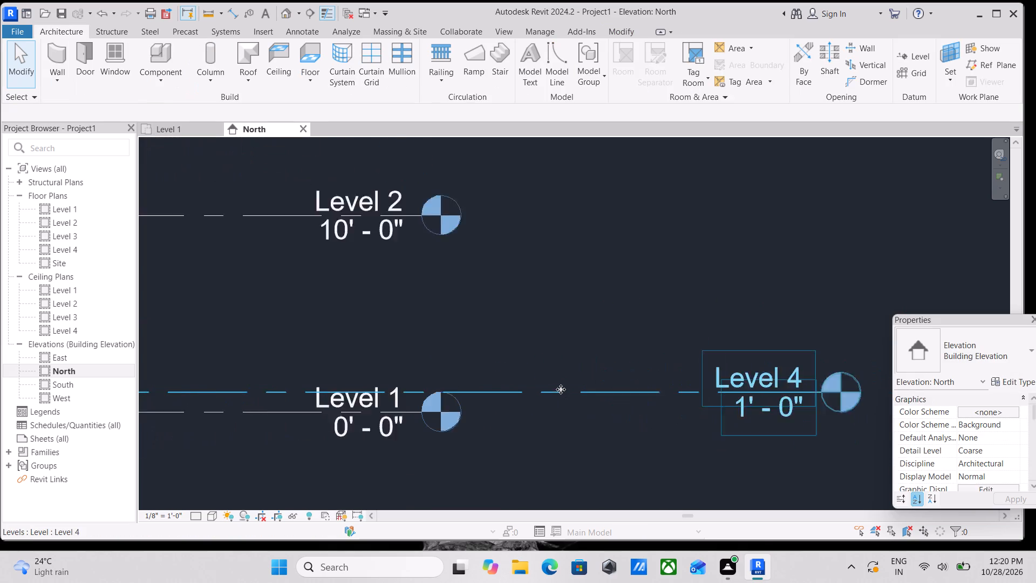
{"action": "scroll", "coordinate": [561, 389], "scroll_direction": "down", "scroll_amount": 1}
{"action": "middle_click_drag", "start_coordinate": [561, 389], "coordinate": [461, 402]}
{"action": "scroll", "coordinate": [490, 395], "scroll_direction": "down", "scroll_amount": 2}
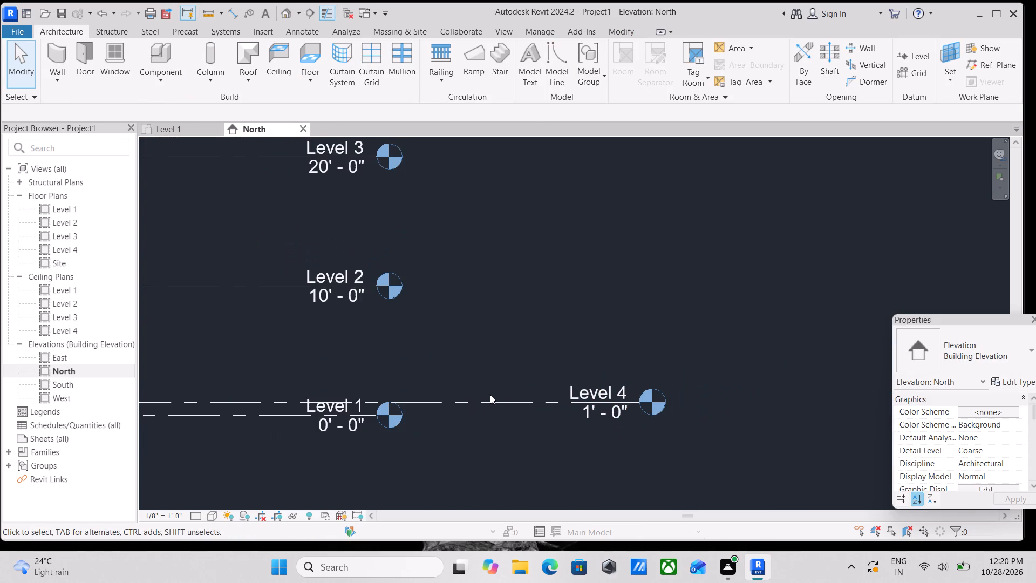
{"action": "scroll", "coordinate": [537, 387], "scroll_direction": "down", "scroll_amount": 1}
{"action": "middle_click_drag", "start_coordinate": [537, 387], "coordinate": [638, 387]}
{"action": "middle_click_drag", "start_coordinate": [388, 403], "coordinate": [558, 391]}
{"action": "scroll", "coordinate": [589, 397], "scroll_direction": "up", "scroll_amount": 2}
{"action": "middle_click_drag", "start_coordinate": [607, 385], "coordinate": [506, 417]}
{"action": "scroll", "coordinate": [594, 425], "scroll_direction": "up", "scroll_amount": 2}
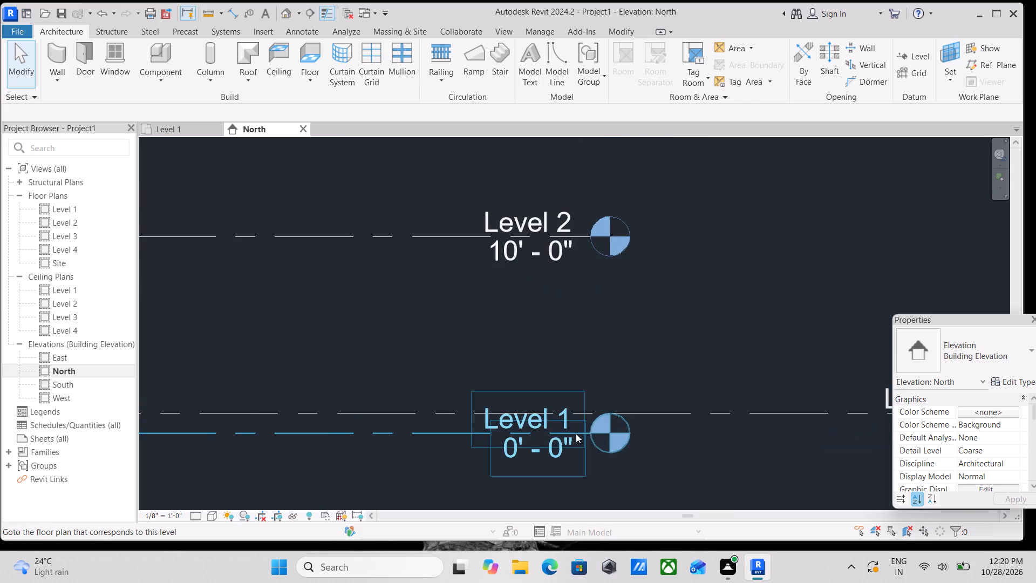
{"action": "scroll", "coordinate": [546, 432], "scroll_direction": "up", "scroll_amount": 3}
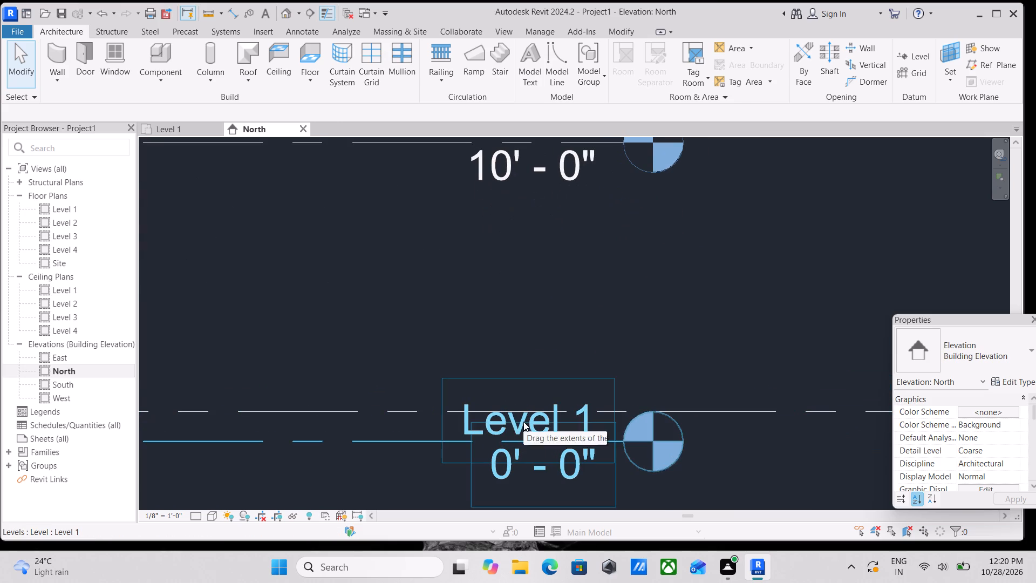
{"action": "left_click", "coordinate": [527, 419]}
{"action": "left_click", "coordinate": [527, 419]}
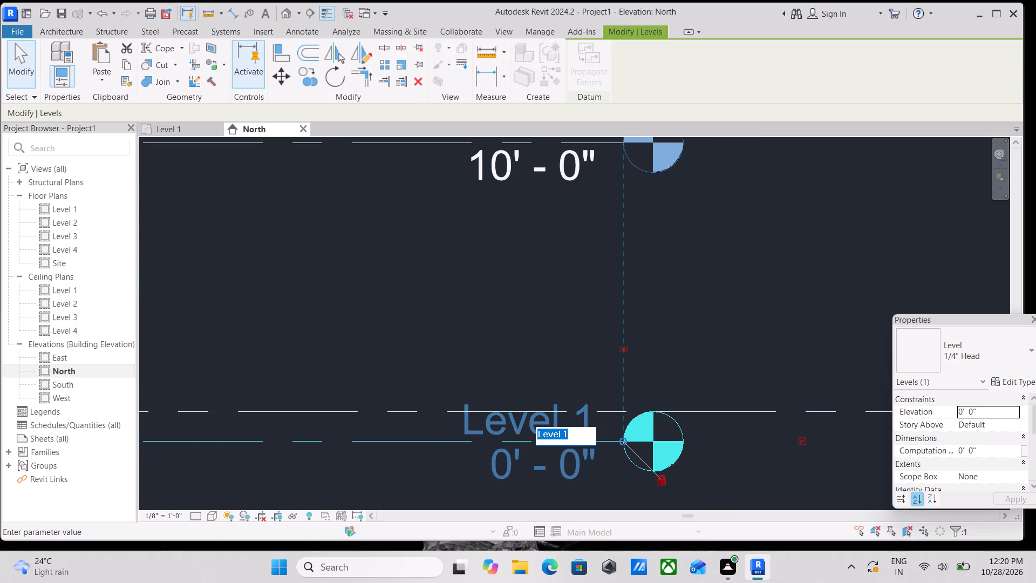
{"action": "type", "text": "GROUN"}
{"action": "type", "text": "D LEVEL"}
{"action": "key", "text": "Return"}
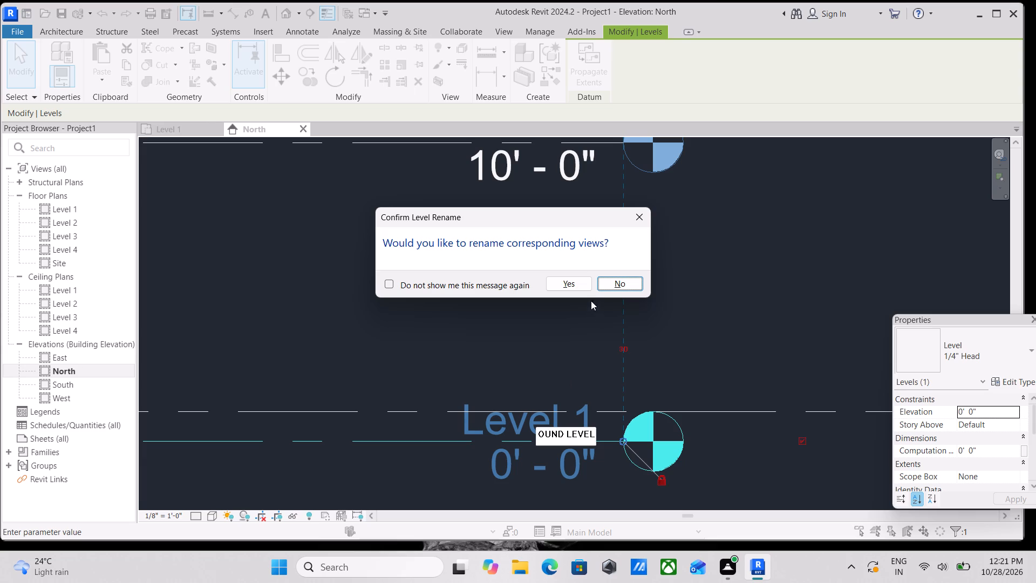
{"action": "left_click", "coordinate": [578, 280]}
Rename Level 4 as GROUND FLOOR and rename its corresponding views as well.
{"action": "scroll", "coordinate": [555, 391], "scroll_direction": "down", "scroll_amount": 2}
{"action": "middle_click_drag", "start_coordinate": [521, 391], "coordinate": [151, 401]}
{"action": "scroll", "coordinate": [433, 381], "scroll_direction": "down", "scroll_amount": 1}
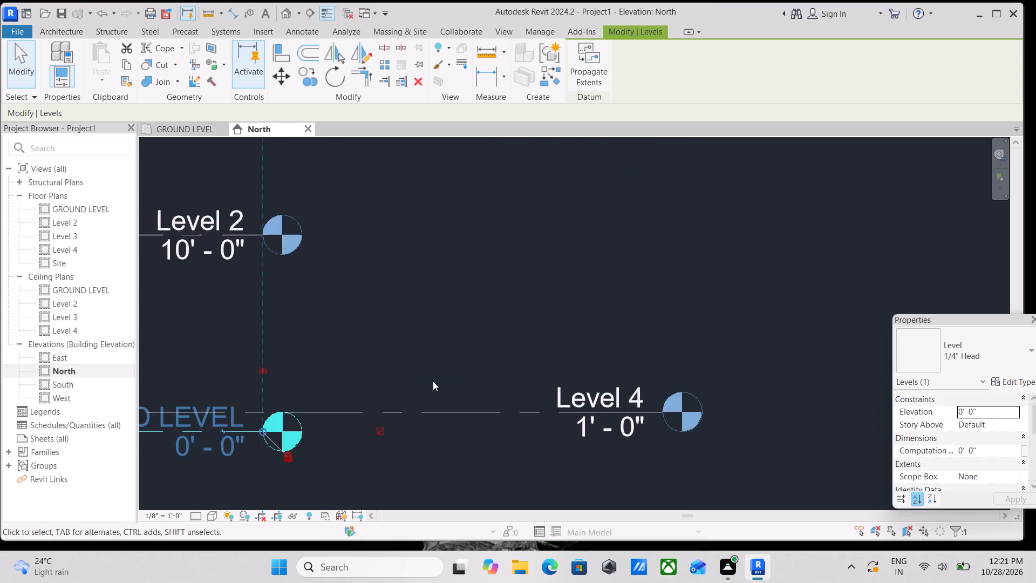
{"action": "middle_click_drag", "start_coordinate": [429, 383], "coordinate": [236, 399]}
{"action": "left_click", "coordinate": [407, 406]}
{"action": "left_click", "coordinate": [407, 406]}
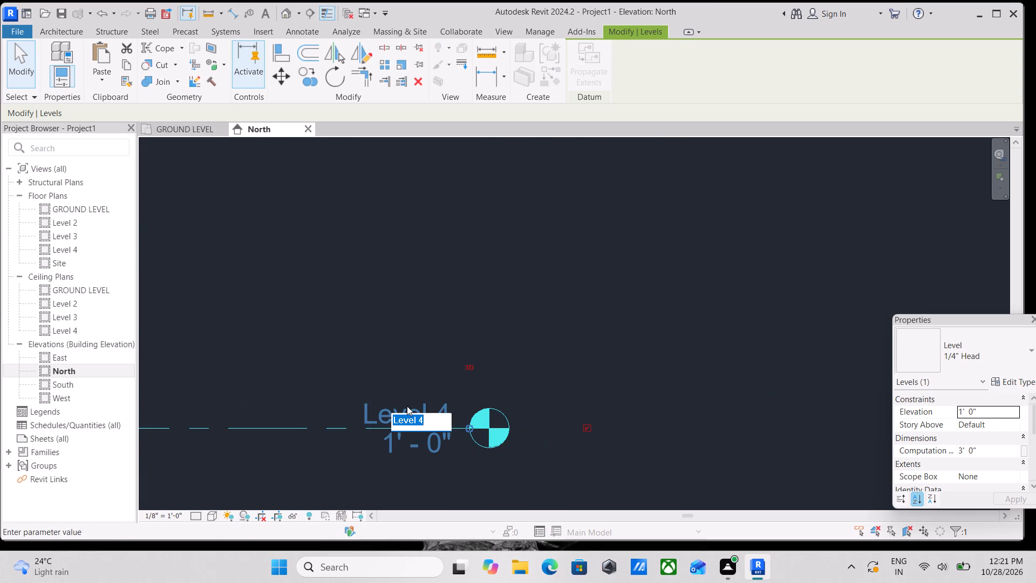
{"action": "type", "text": "GROUNF"}
{"action": "key", "text": "BackSpace"}
{"action": "type", "text": "D FLOOR"}
{"action": "key", "text": "Return"}
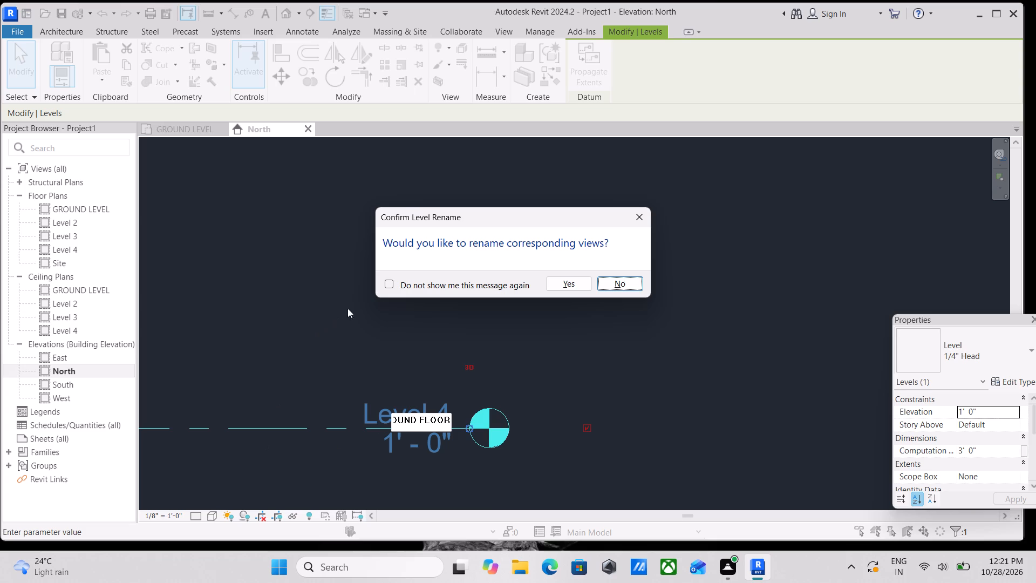
{"action": "left_click", "coordinate": [585, 279]}
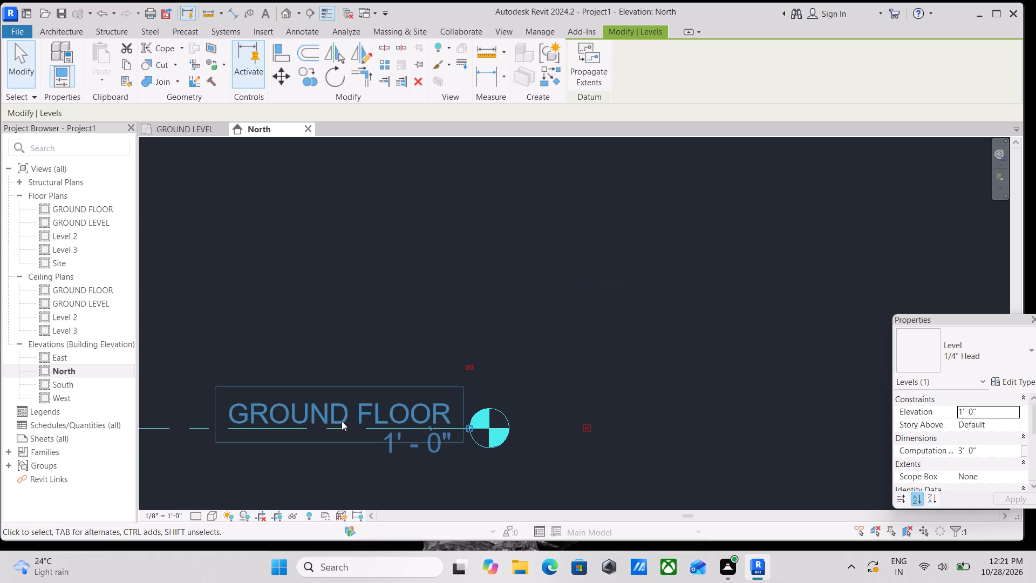
Place an aligned dimension between the Level 2 and GROUND FLOOR lines.
{"action": "scroll", "coordinate": [322, 422], "scroll_direction": "down", "scroll_amount": 2}
{"action": "middle_click_drag", "start_coordinate": [322, 422], "coordinate": [601, 402]}
{"action": "scroll", "coordinate": [122, 414], "scroll_direction": "down", "scroll_amount": 1}
{"action": "middle_click_drag", "start_coordinate": [145, 409], "coordinate": [315, 404]}
{"action": "scroll", "coordinate": [174, 363], "scroll_direction": "down", "scroll_amount": 1}
{"action": "middle_click_drag", "start_coordinate": [175, 363], "coordinate": [373, 406]}
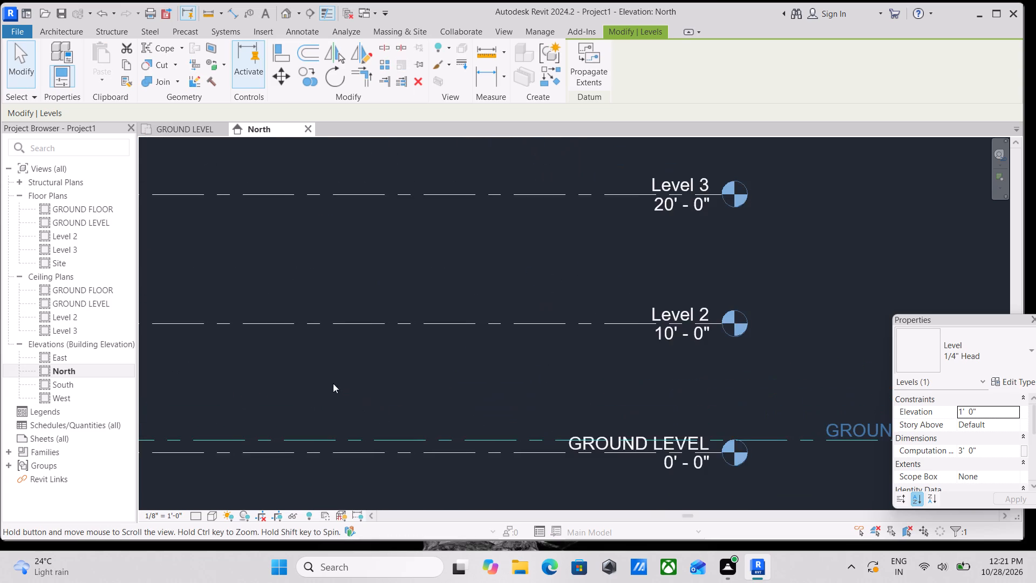
{"action": "middle_click_drag", "start_coordinate": [333, 383], "coordinate": [295, 455]}
{"action": "scroll", "coordinate": [380, 399], "scroll_direction": "down", "scroll_amount": 2}
{"action": "key", "text": "Escape"}
{"action": "middle_click_drag", "start_coordinate": [240, 430], "coordinate": [419, 430]}
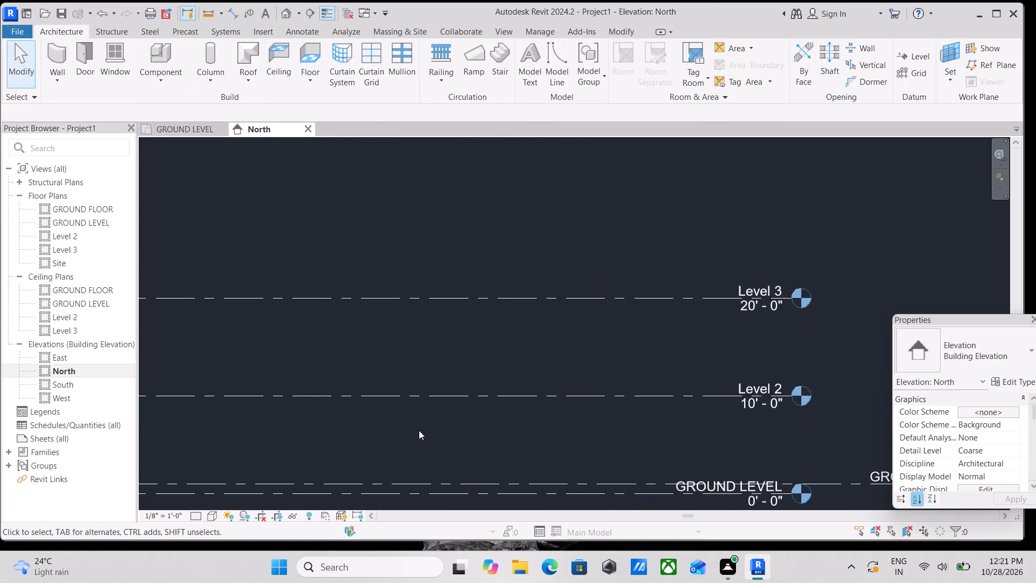
{"action": "type", "text": "DI"}
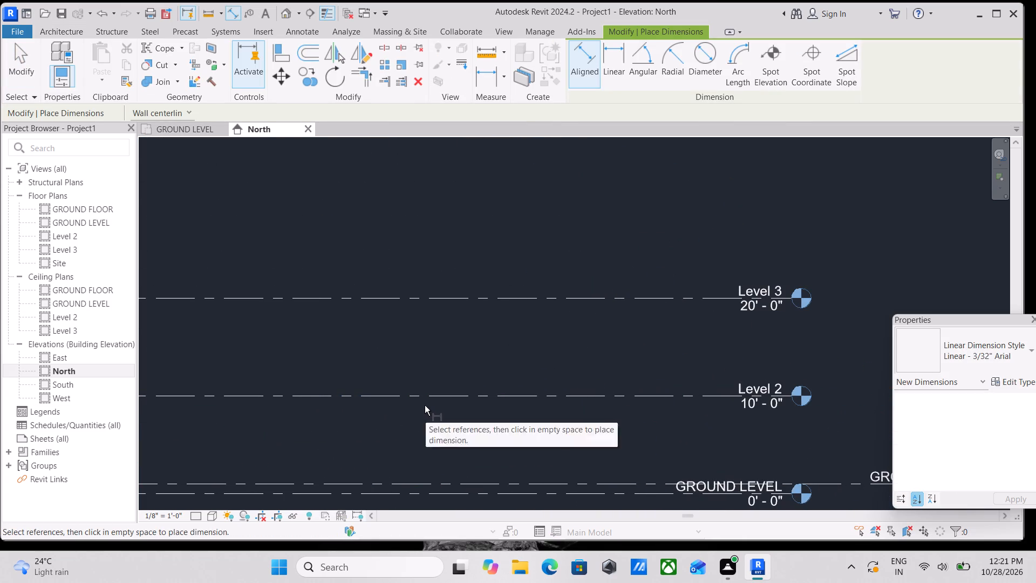
{"action": "left_click", "coordinate": [421, 395]}
{"action": "left_click", "coordinate": [406, 482]}
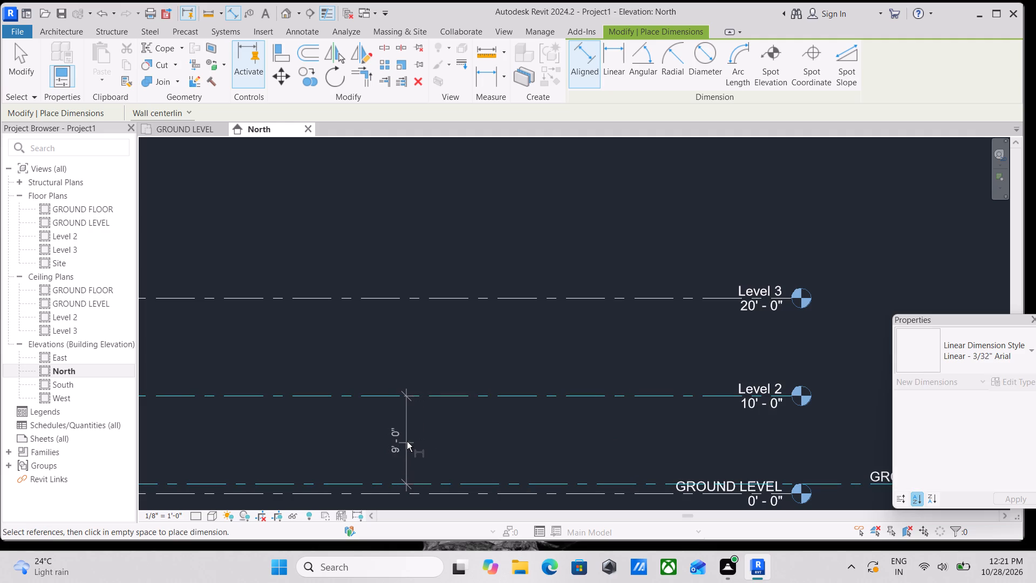
{"action": "left_click", "coordinate": [406, 441]}
{"action": "key", "text": "Escape"}
{"action": "key", "text": "Escape"}
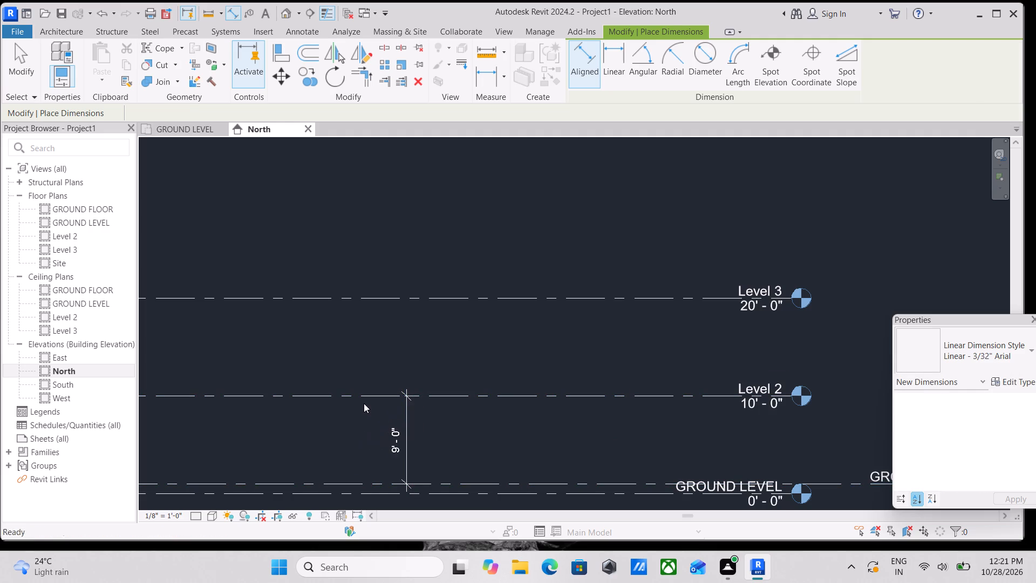
{"action": "key", "text": "Escape"}
Set the distance from GROUND FLOOR to Level 2 to 10' by moving Level 2.
{"action": "left_click", "coordinate": [360, 397]}
{"action": "left_click", "coordinate": [400, 445]}
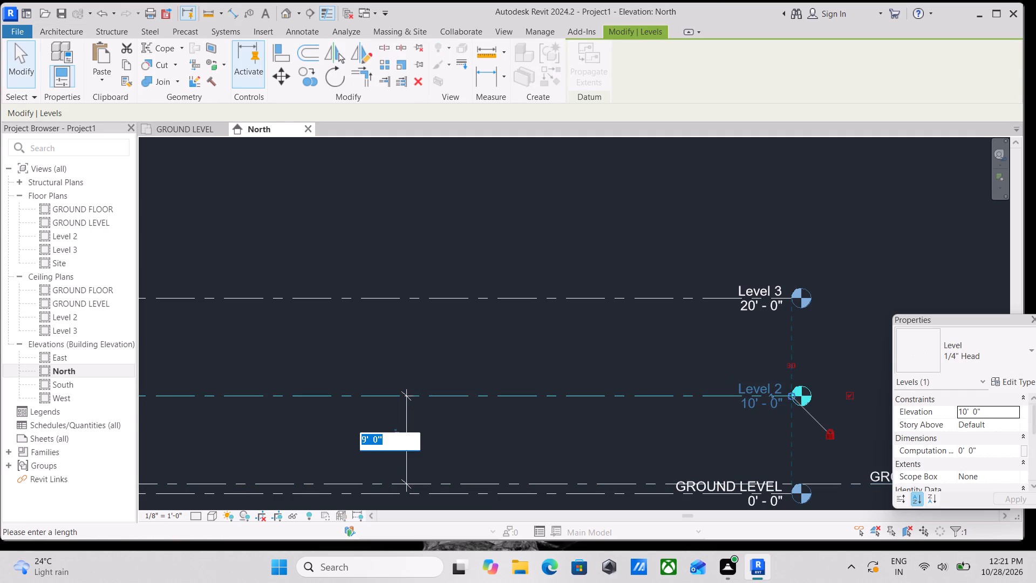
{"action": "type", "text": "10'"}
{"action": "key", "text": "Return"}
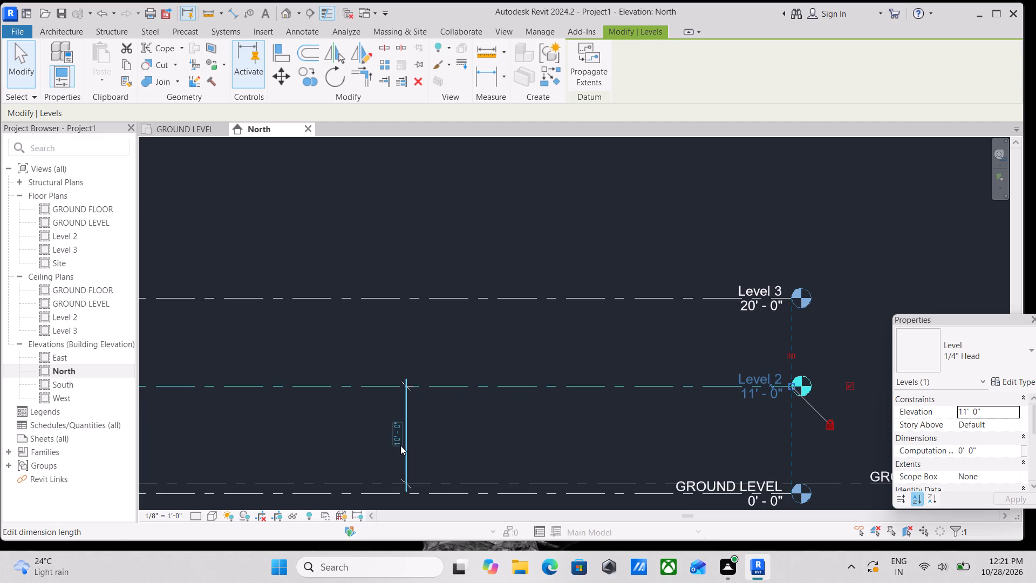
{"action": "key", "text": "Escape"}
Place an aligned dimension between the Level 3 and Level 2 lines.
{"action": "middle_click_drag", "start_coordinate": [384, 395], "coordinate": [368, 429]}
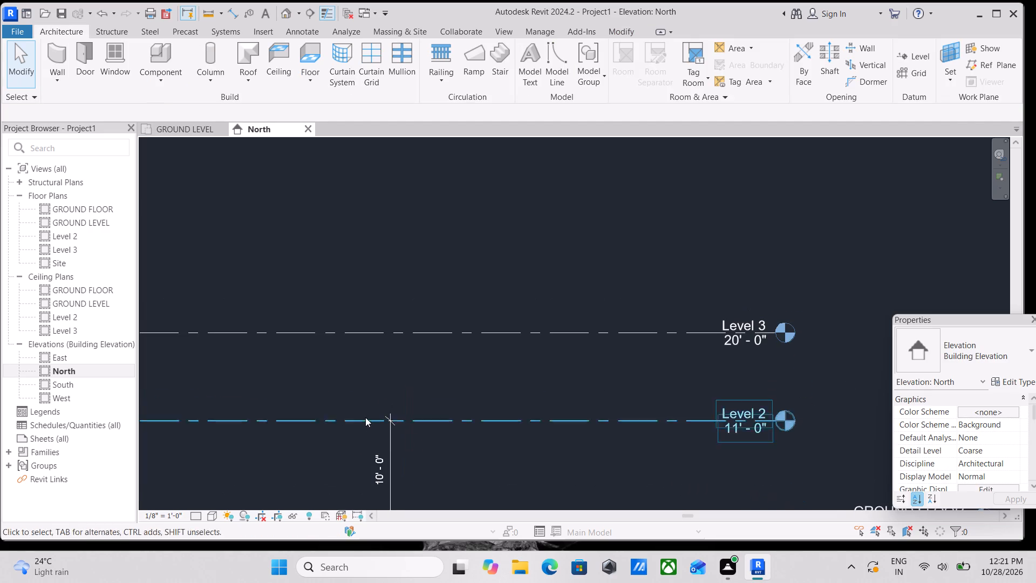
{"action": "type", "text": "DI"}
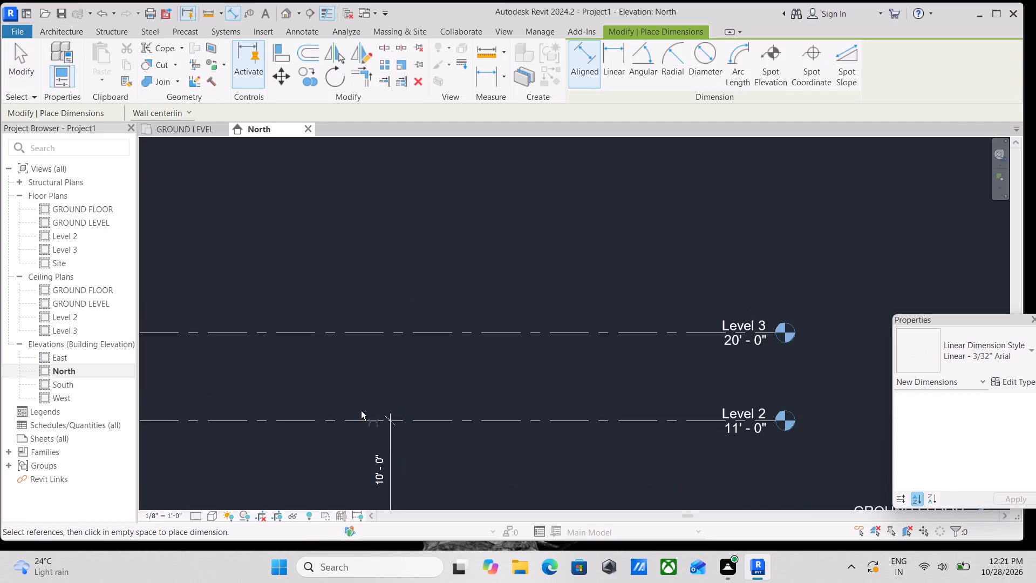
{"action": "left_click", "coordinate": [368, 329]}
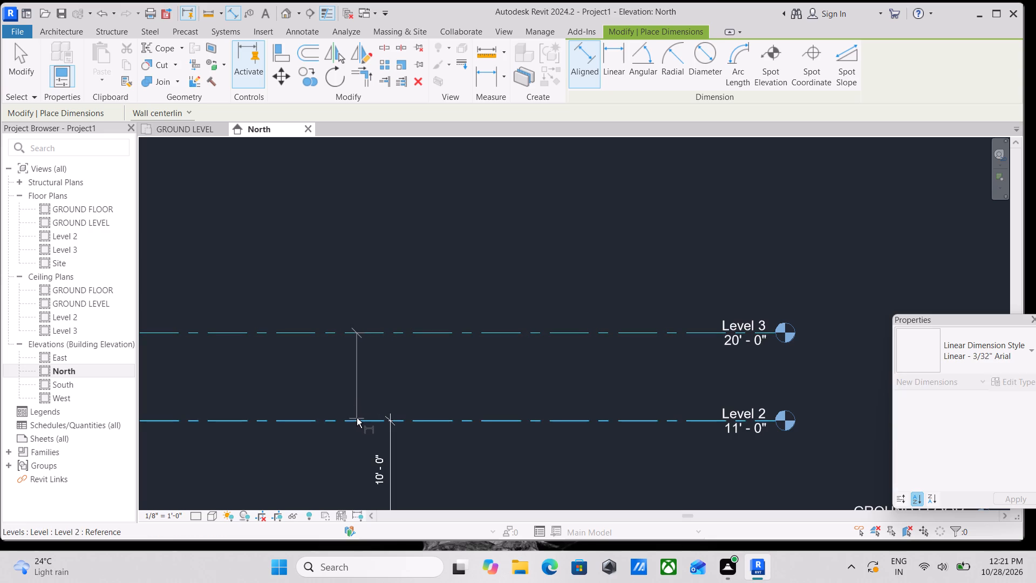
{"action": "left_click", "coordinate": [357, 422]}
{"action": "left_click", "coordinate": [347, 376]}
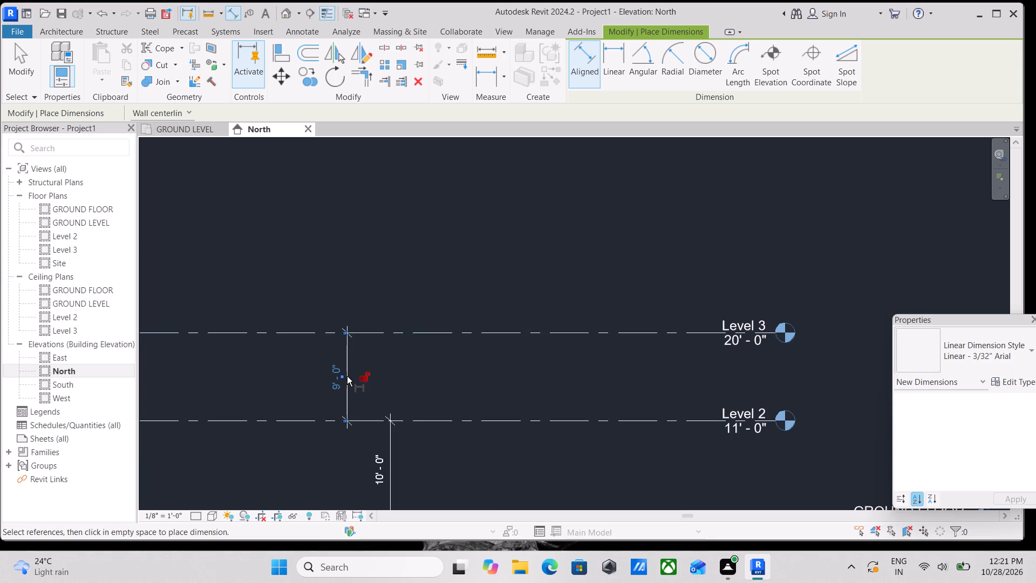
{"action": "key", "text": "Escape"}
{"action": "key", "text": "Escape"}
Set the distance from Level 2 to Level 3 to 10' by moving Level 3.
{"action": "left_click", "coordinate": [296, 335]}
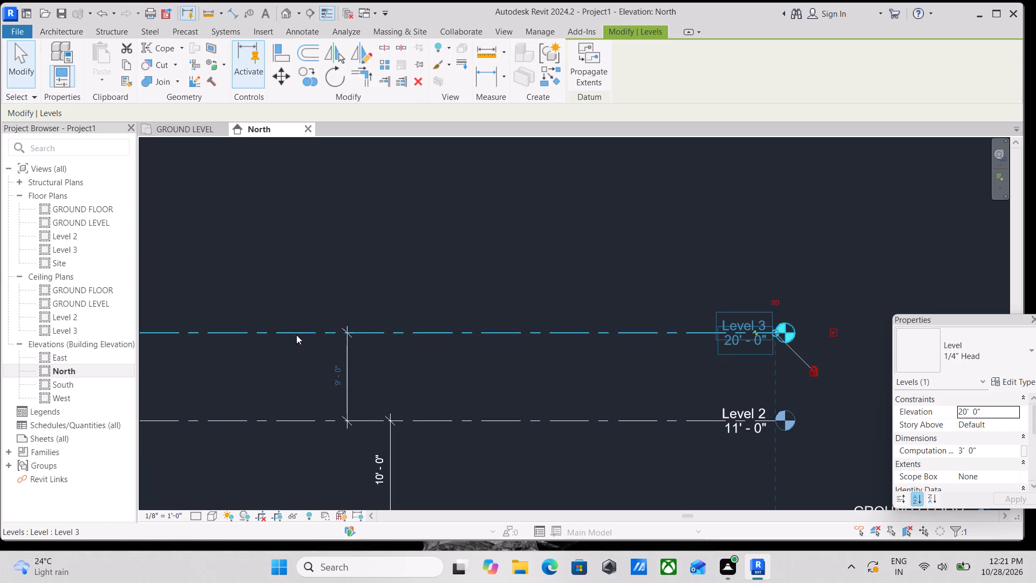
{"action": "left_click", "coordinate": [338, 371]}
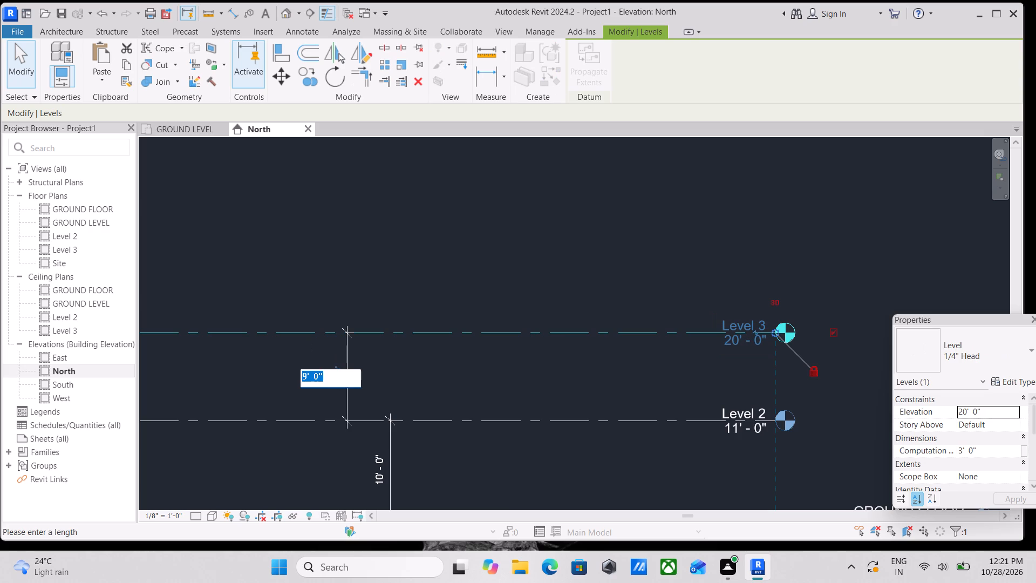
{"action": "type", "text": "10'"}
{"action": "key", "text": "Return"}
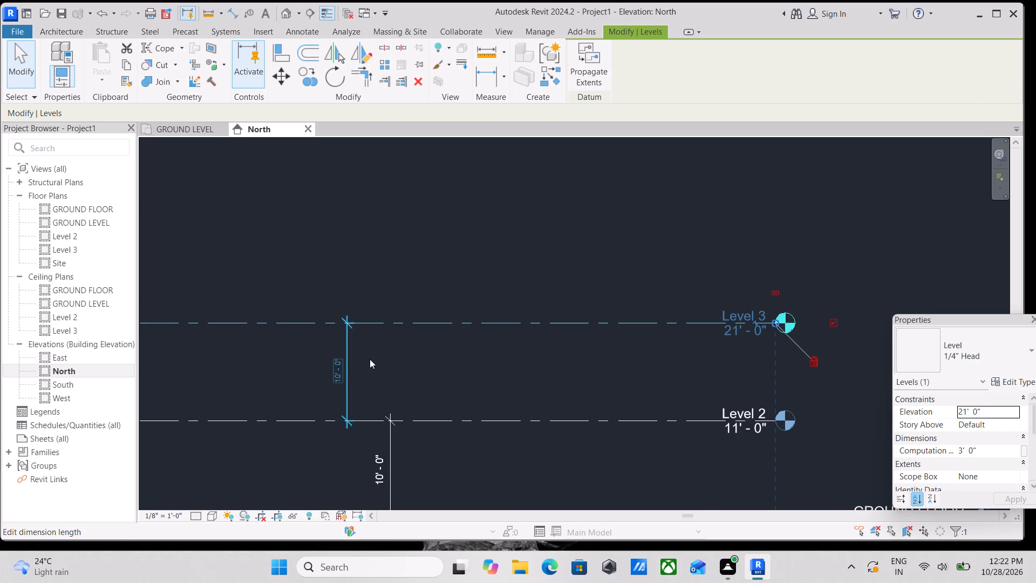
{"action": "scroll", "coordinate": [370, 359], "scroll_direction": "down", "scroll_amount": 2}
{"action": "key", "text": "Escape"}
Extend the GROUND FLOOR level line further outward, moving its head and label farther from the GROUND LEVEL head.
{"action": "scroll", "coordinate": [420, 372], "scroll_direction": "down", "scroll_amount": 2}
{"action": "middle_click_drag", "start_coordinate": [421, 372], "coordinate": [372, 344]}
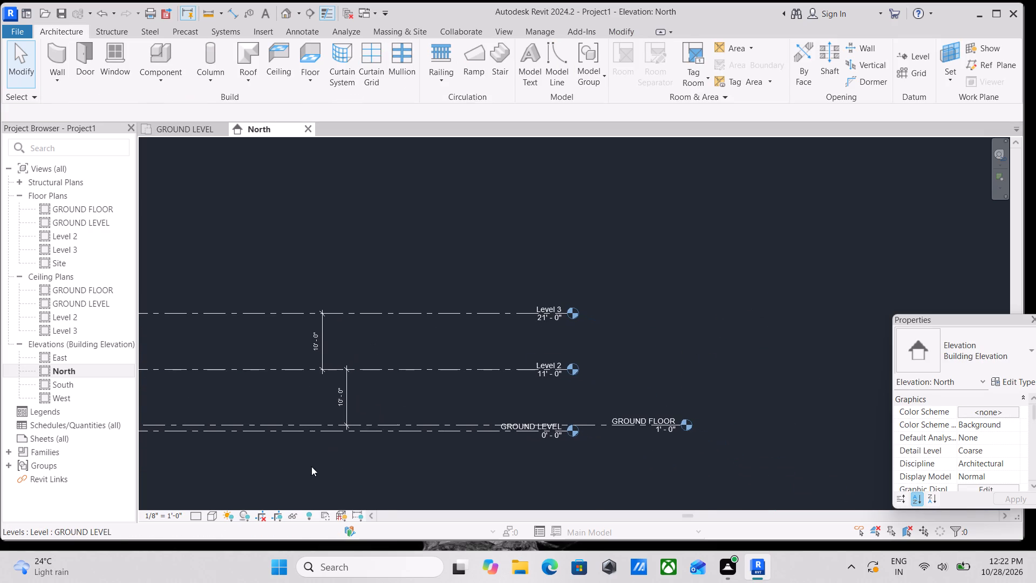
{"action": "middle_click_drag", "start_coordinate": [303, 435], "coordinate": [339, 440]}
{"action": "scroll", "coordinate": [383, 446], "scroll_direction": "up", "scroll_amount": 1}
{"action": "middle_click_drag", "start_coordinate": [383, 446], "coordinate": [137, 443]}
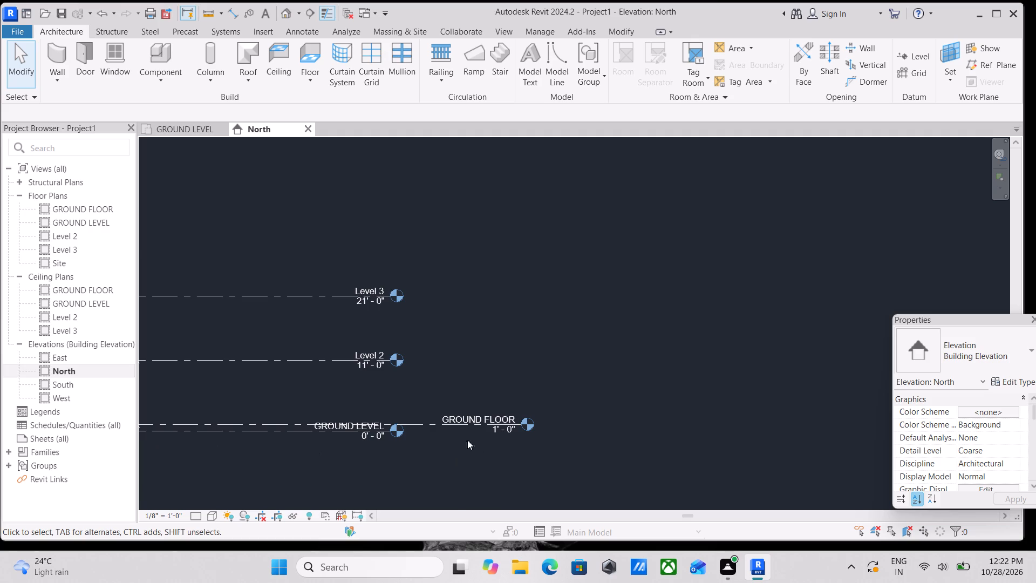
{"action": "left_click", "coordinate": [424, 419]}
{"action": "middle_click_drag", "start_coordinate": [465, 450], "coordinate": [200, 503]}
{"action": "middle_click_drag", "start_coordinate": [350, 465], "coordinate": [402, 442]}
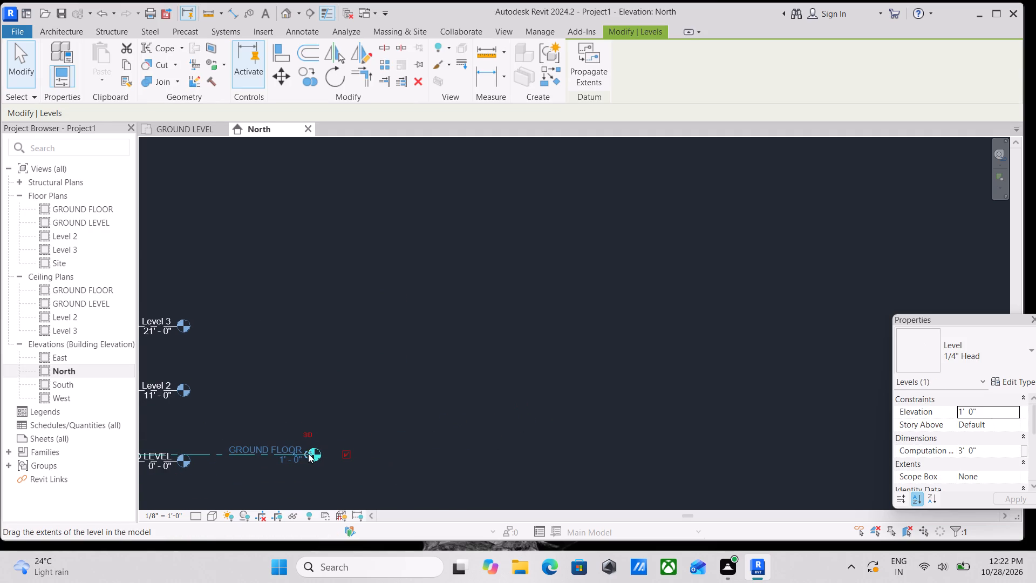
{"action": "left_click_drag", "start_coordinate": [308, 453], "coordinate": [431, 453]}
{"action": "scroll", "coordinate": [349, 446], "scroll_direction": "down", "scroll_amount": 2}
{"action": "middle_click_drag", "start_coordinate": [347, 446], "coordinate": [440, 449]}
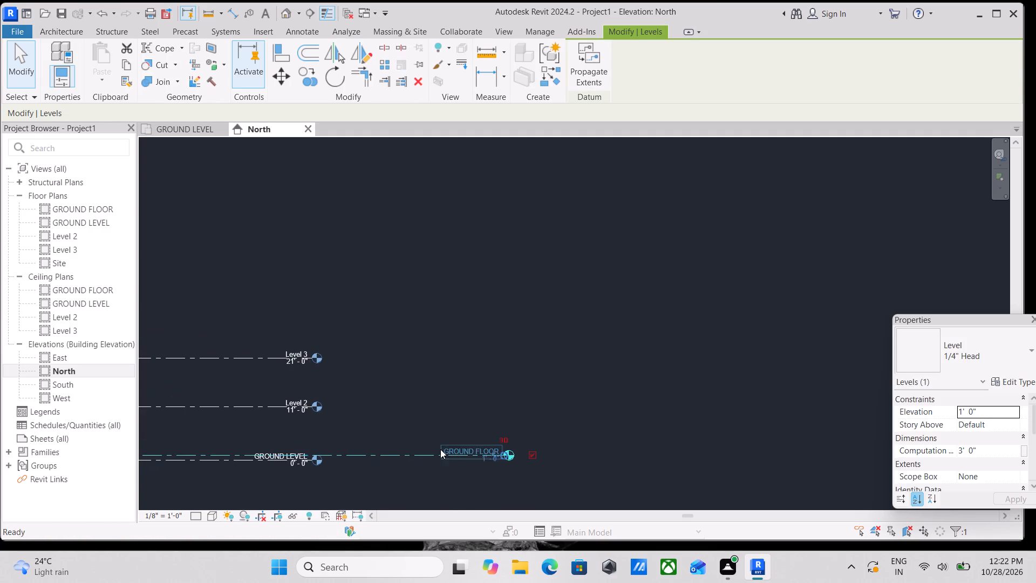
{"action": "scroll", "coordinate": [481, 414], "scroll_direction": "down", "scroll_amount": 2}
{"action": "middle_click_drag", "start_coordinate": [482, 413], "coordinate": [682, 454]}
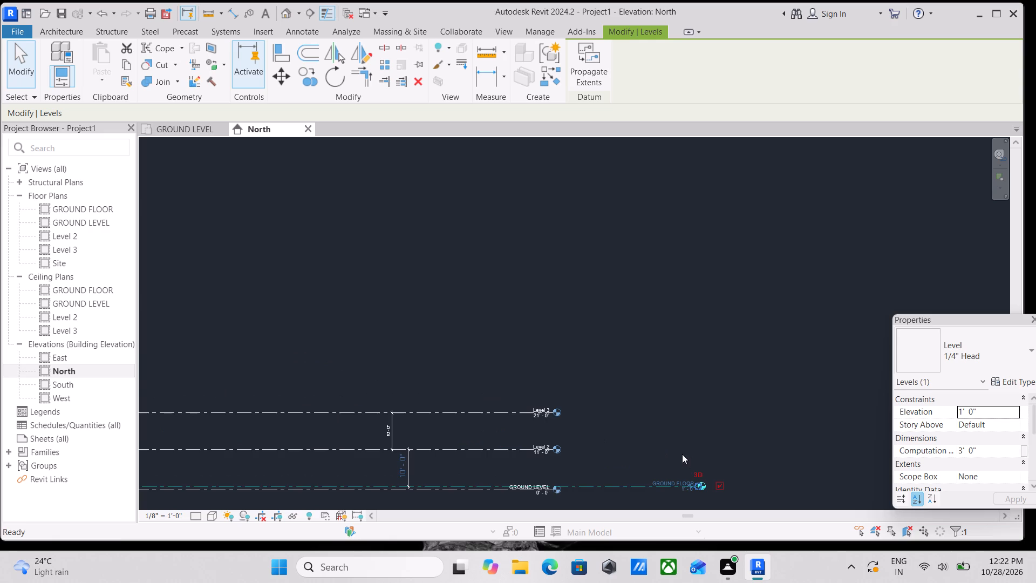
Unlock the Level 2 line's end from the other levels and extend it outward, moving its head beyond the GROUND FLOOR head.
{"action": "scroll", "coordinate": [467, 461], "scroll_direction": "up", "scroll_amount": 2}
{"action": "key", "text": "Escape"}
{"action": "scroll", "coordinate": [496, 446], "scroll_direction": "up", "scroll_amount": 3}
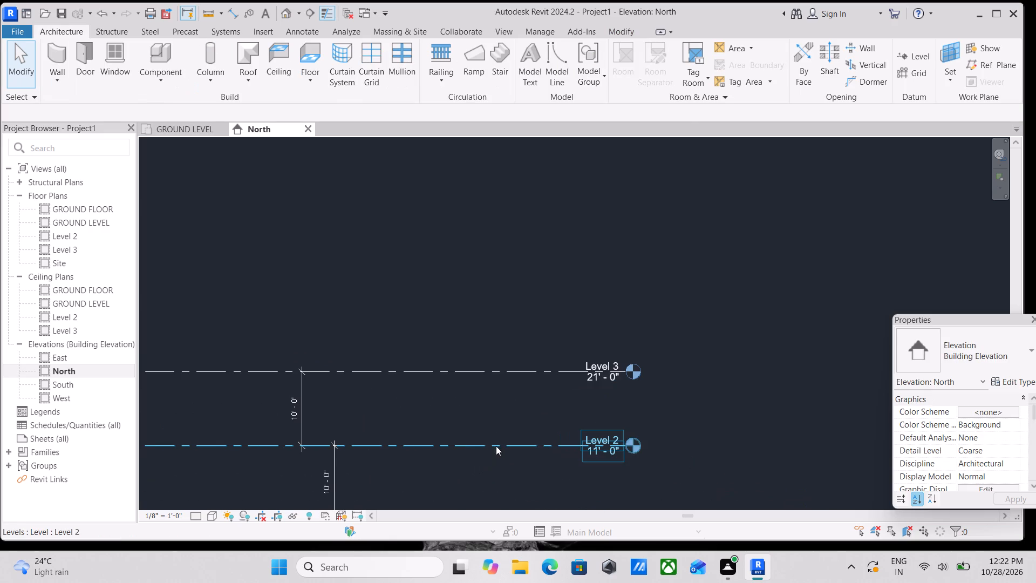
{"action": "left_click", "coordinate": [494, 448]}
{"action": "scroll", "coordinate": [607, 442], "scroll_direction": "down", "scroll_amount": 2}
{"action": "middle_click_drag", "start_coordinate": [611, 443], "coordinate": [556, 430]}
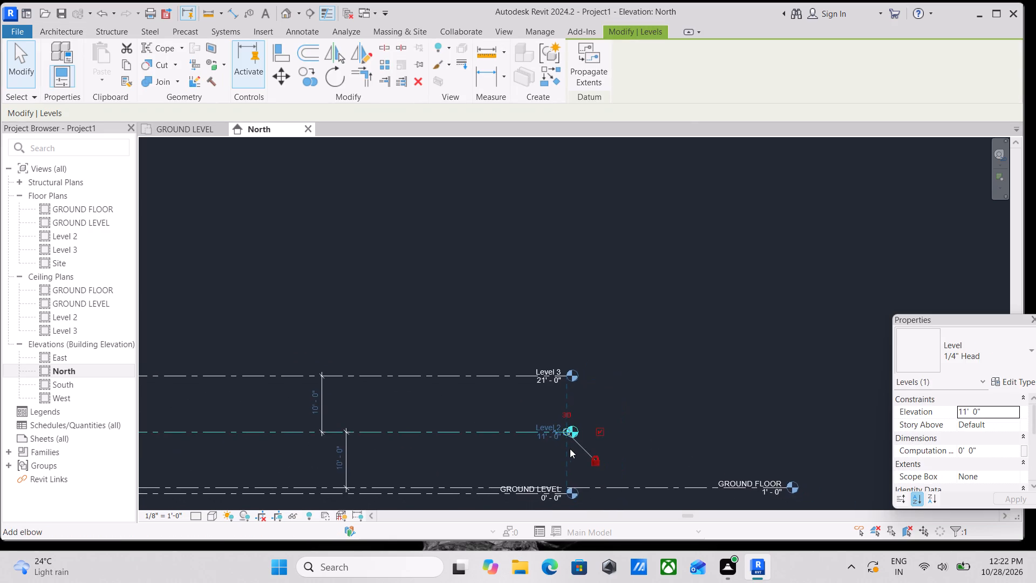
{"action": "scroll", "coordinate": [572, 449], "scroll_direction": "up", "scroll_amount": 2}
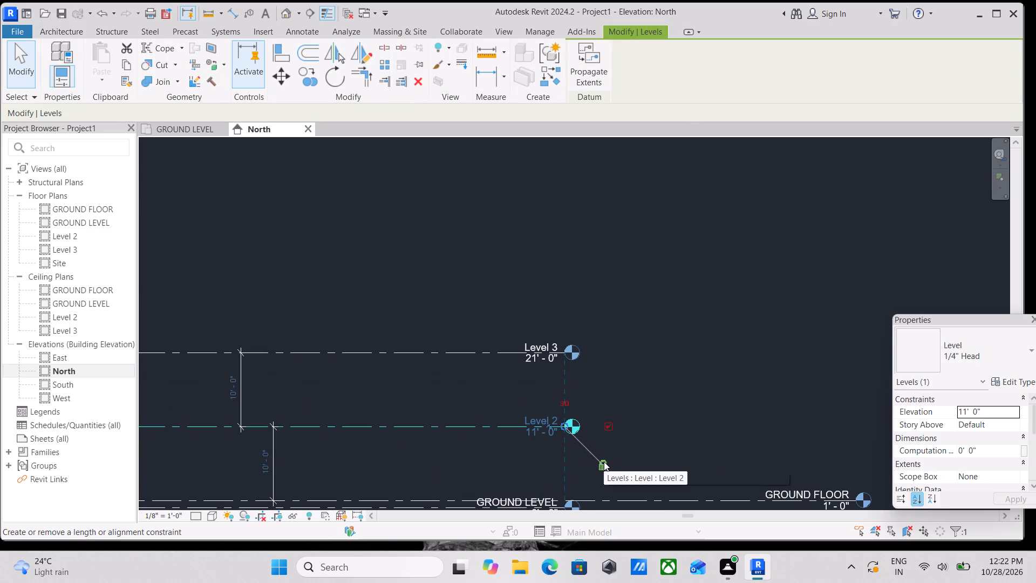
{"action": "left_click", "coordinate": [604, 462]}
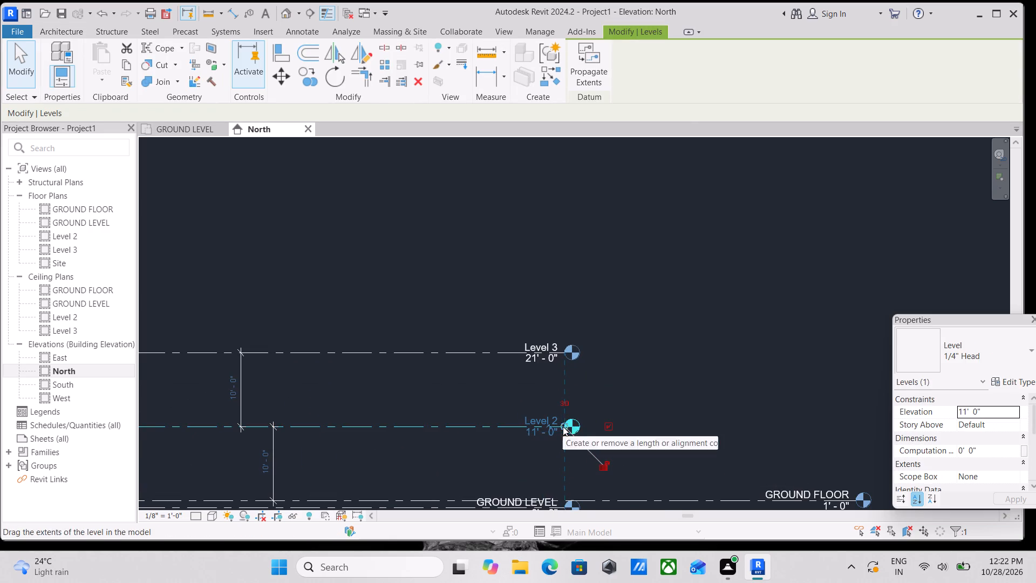
{"action": "left_click_drag", "start_coordinate": [563, 426], "coordinate": [799, 428]}
{"action": "middle_click_drag", "start_coordinate": [799, 428], "coordinate": [632, 435]}
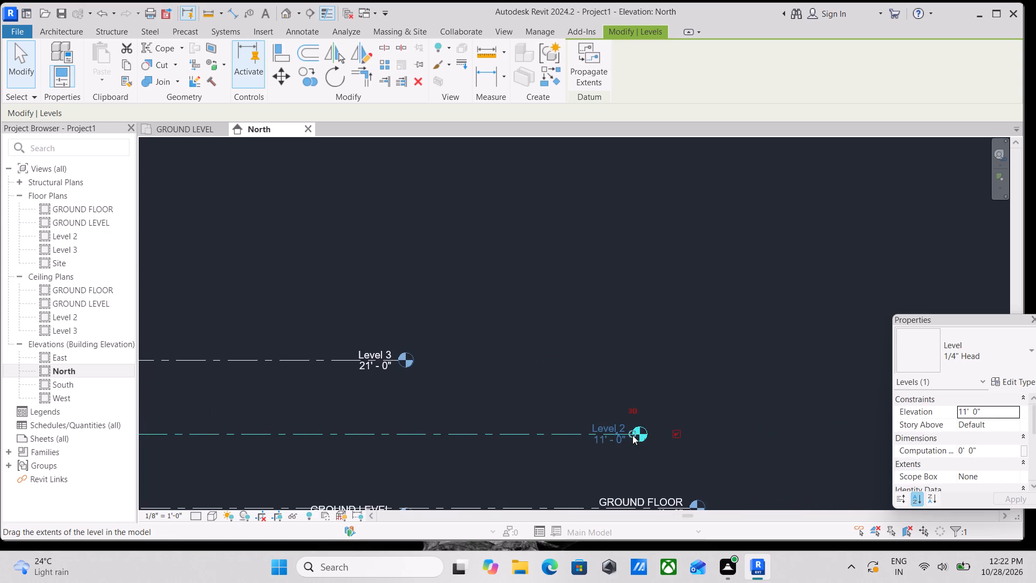
{"action": "scroll", "coordinate": [632, 435], "scroll_direction": "up", "scroll_amount": 1}
{"action": "left_click_drag", "start_coordinate": [630, 433], "coordinate": [713, 438]}
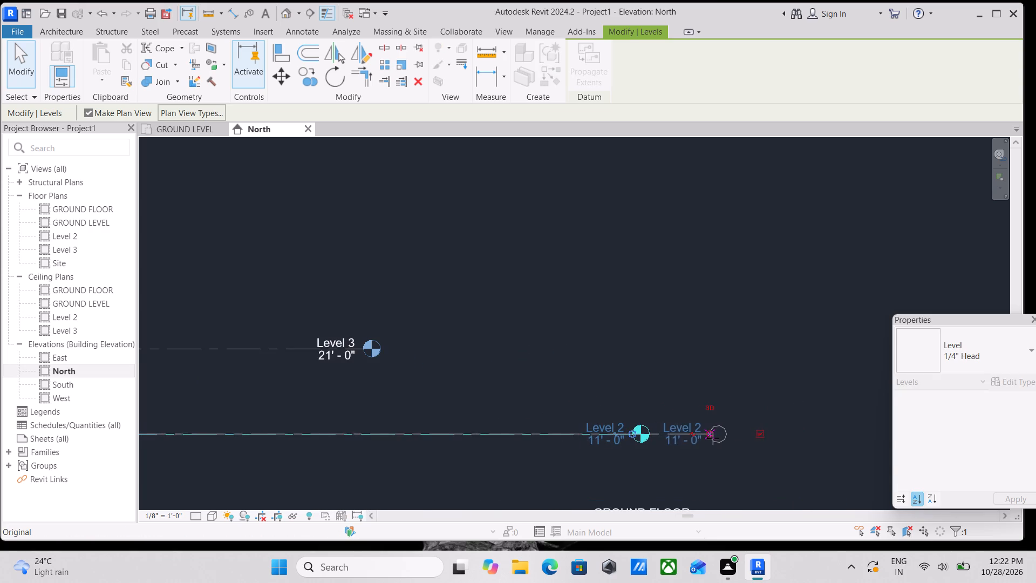
{"action": "left_click_drag", "start_coordinate": [713, 438], "coordinate": [775, 441]}
{"action": "scroll", "coordinate": [462, 419], "scroll_direction": "down", "scroll_amount": 2}
{"action": "middle_click_drag", "start_coordinate": [462, 419], "coordinate": [611, 430]}
{"action": "key", "text": "Escape"}
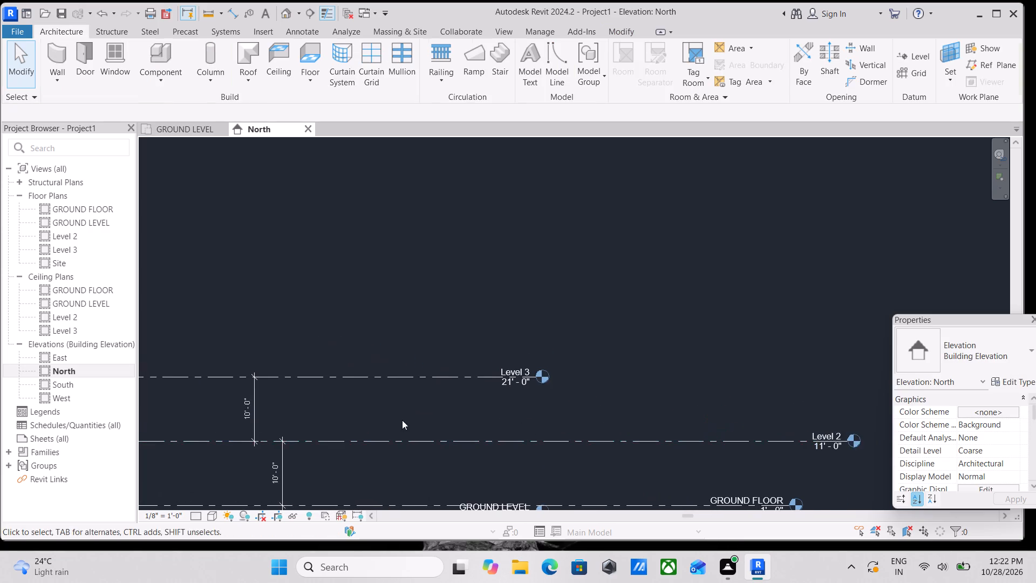
Examine the level lines, their heads and the spacing dimensions in the North elevation.
{"action": "scroll", "coordinate": [401, 420], "scroll_direction": "down", "scroll_amount": 1}
{"action": "middle_click_drag", "start_coordinate": [403, 419], "coordinate": [543, 403]}
{"action": "key", "text": "Escape"}
{"action": "key", "text": "Escape"}
{"action": "scroll", "coordinate": [436, 440], "scroll_direction": "up", "scroll_amount": 2}
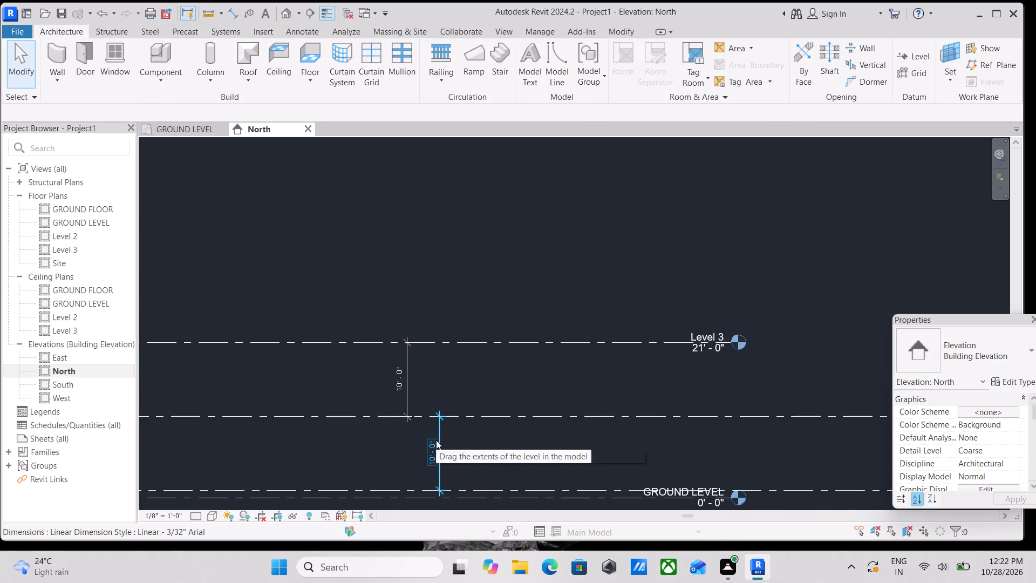
{"action": "scroll", "coordinate": [436, 440], "scroll_direction": "down", "scroll_amount": 2}
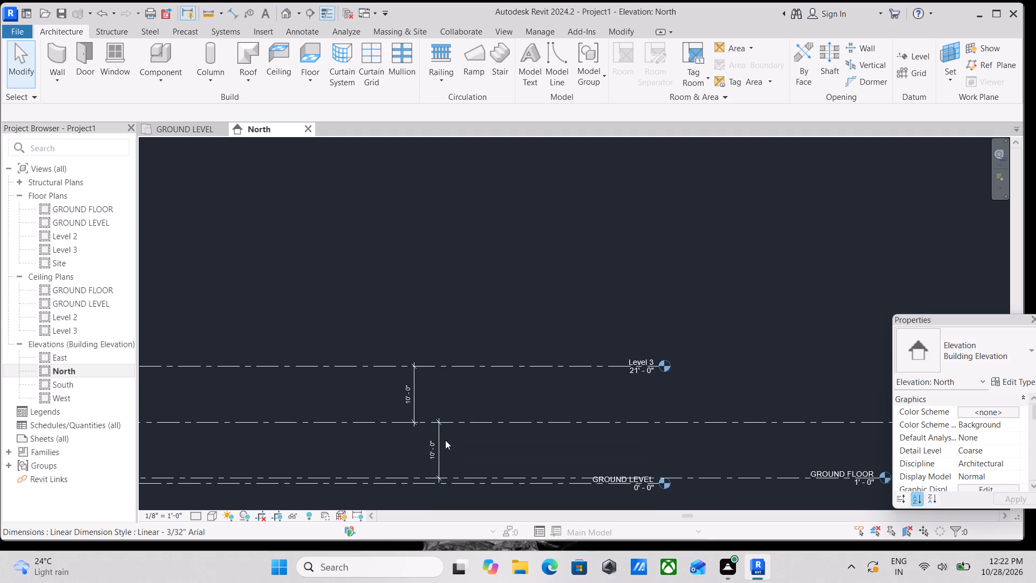
{"action": "scroll", "coordinate": [420, 436], "scroll_direction": "up", "scroll_amount": 1}
{"action": "middle_click_drag", "start_coordinate": [420, 436], "coordinate": [457, 507]}
{"action": "middle_click_drag", "start_coordinate": [454, 457], "coordinate": [525, 436]}
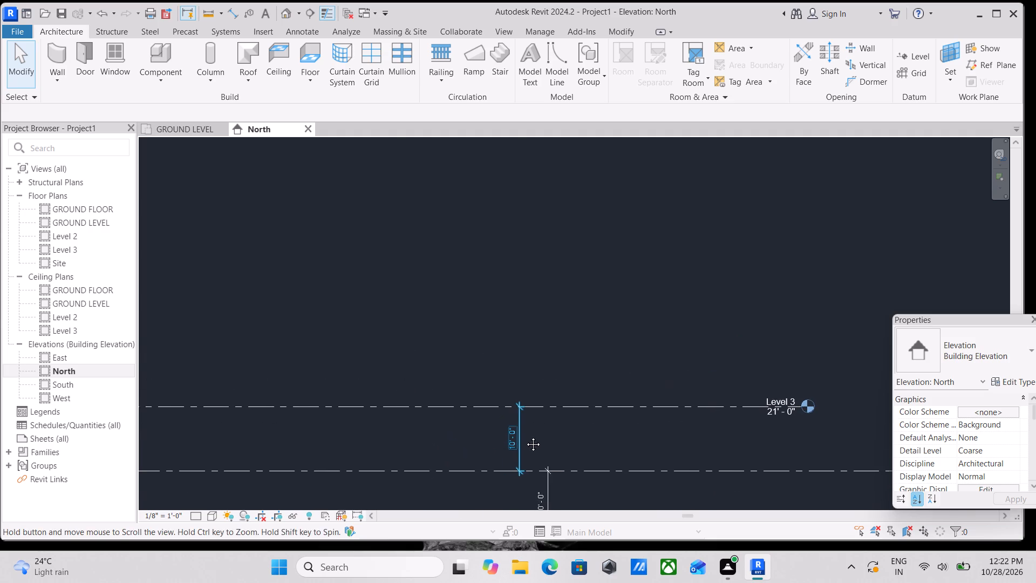
{"action": "middle_click_drag", "start_coordinate": [525, 436], "coordinate": [528, 433]}
{"action": "scroll", "coordinate": [541, 426], "scroll_direction": "down", "scroll_amount": 1}
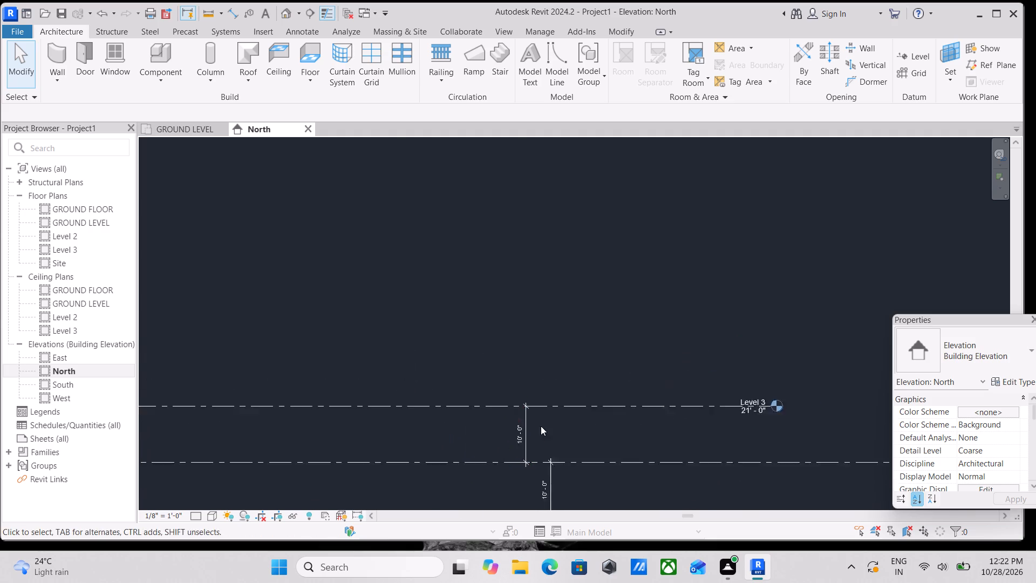
{"action": "scroll", "coordinate": [541, 426], "scroll_direction": "down", "scroll_amount": 1}
{"action": "middle_click_drag", "start_coordinate": [541, 426], "coordinate": [616, 399]}
{"action": "scroll", "coordinate": [616, 399], "scroll_direction": "down", "scroll_amount": 2}
{"action": "middle_click_drag", "start_coordinate": [616, 399], "coordinate": [548, 405]}
{"action": "middle_click_drag", "start_coordinate": [656, 428], "coordinate": [674, 426]}
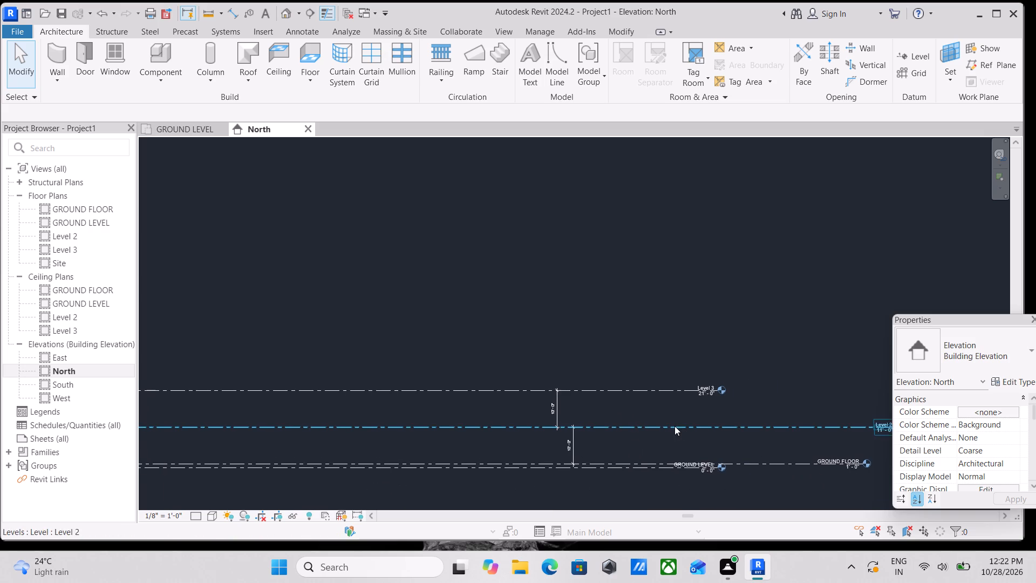
{"action": "key", "text": "Escape"}
{"action": "key", "text": "Escape"}
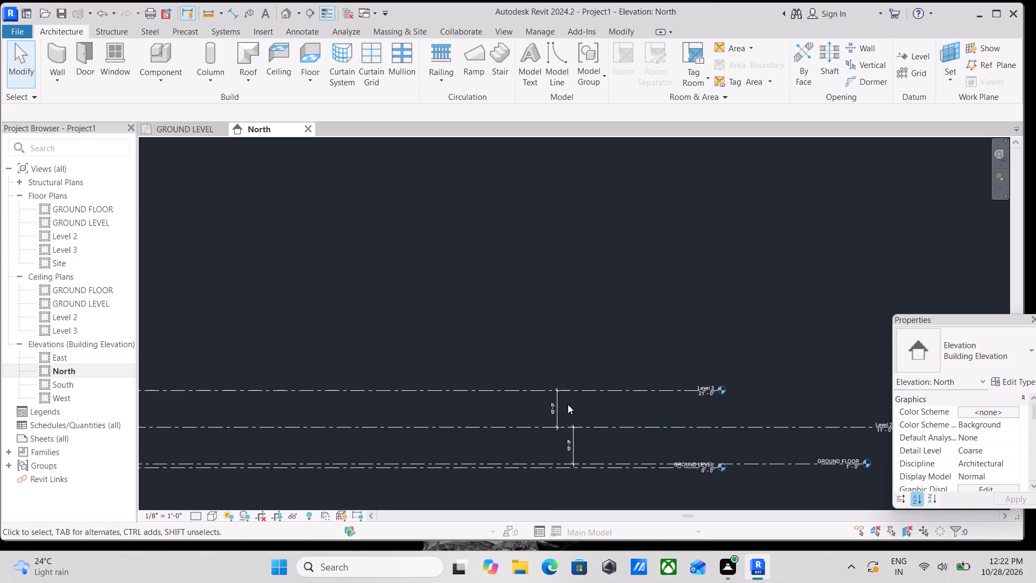
Delete the aligned dimension between Level 2 and Level 3 and the one between GROUND FLOOR and Level 2.
{"action": "right_click", "coordinate": [553, 409]}
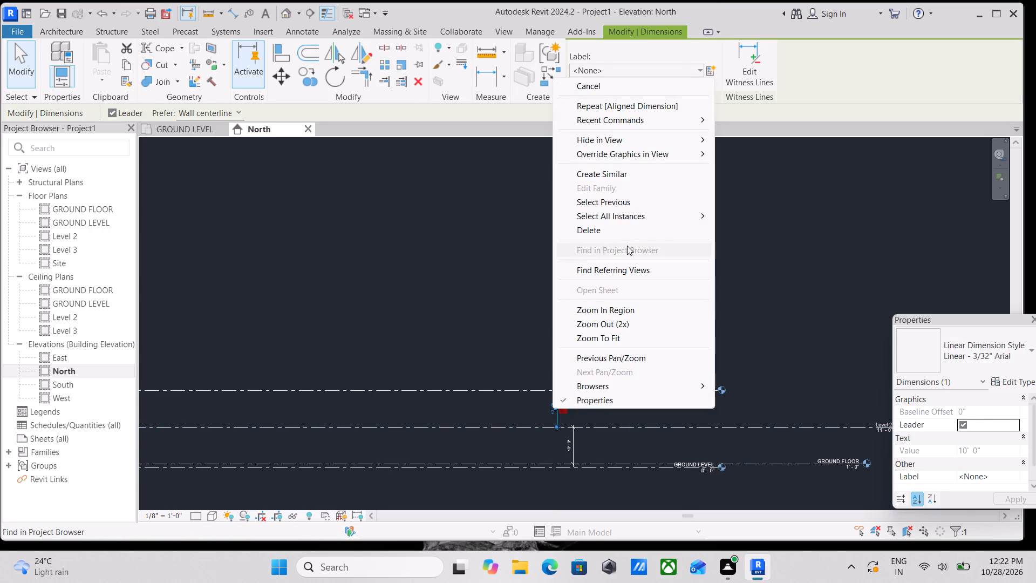
{"action": "left_click", "coordinate": [636, 229]}
{"action": "scroll", "coordinate": [582, 467], "scroll_direction": "up", "scroll_amount": 4}
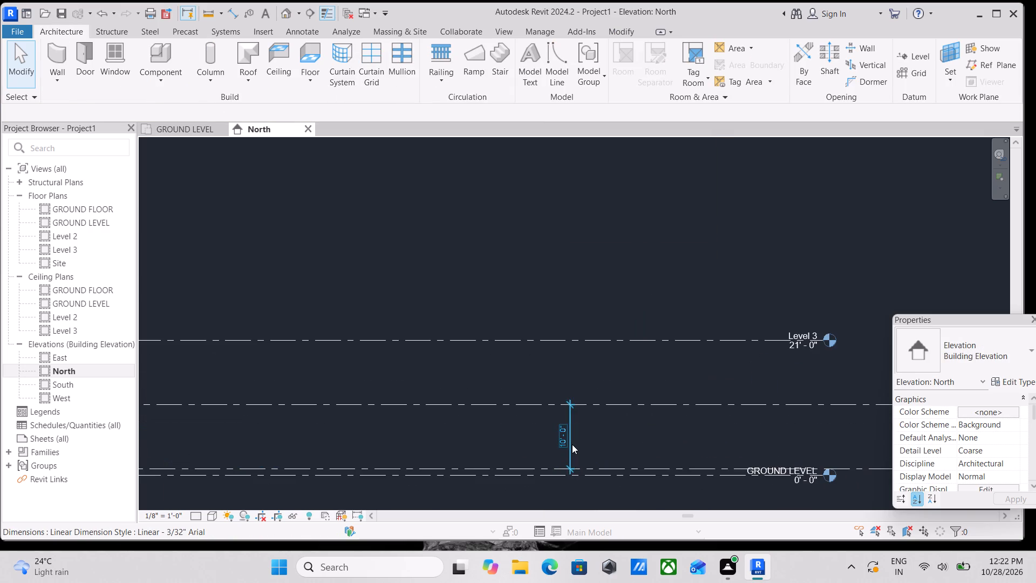
{"action": "left_click", "coordinate": [572, 444]}
{"action": "right_click", "coordinate": [572, 444]}
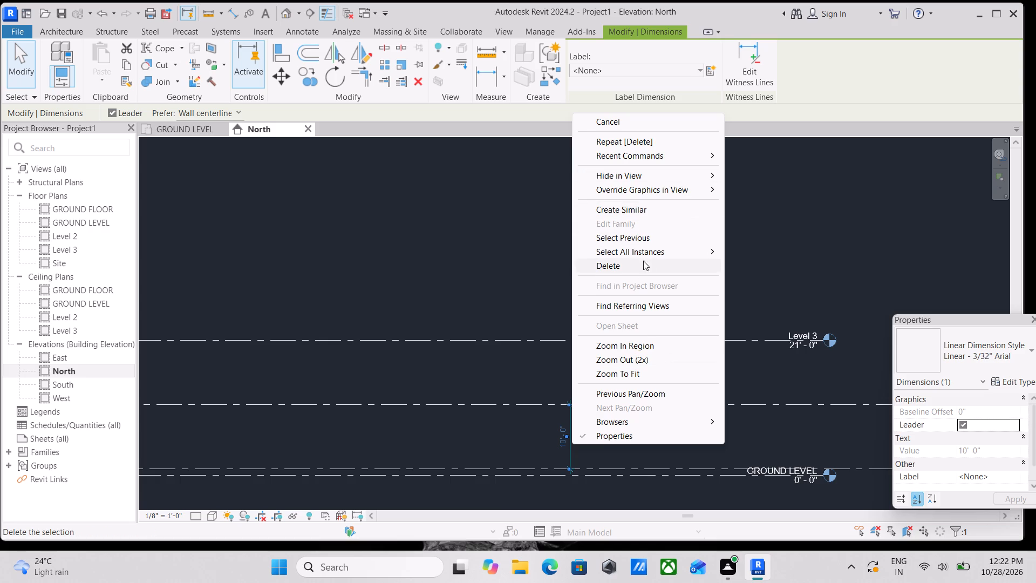
{"action": "left_click", "coordinate": [632, 268]}
Inspect both ends of the level lines and the level heads in the North elevation.
{"action": "scroll", "coordinate": [455, 400], "scroll_direction": "down", "scroll_amount": 3}
{"action": "middle_click_drag", "start_coordinate": [455, 400], "coordinate": [649, 375]}
{"action": "scroll", "coordinate": [499, 401], "scroll_direction": "down", "scroll_amount": 2}
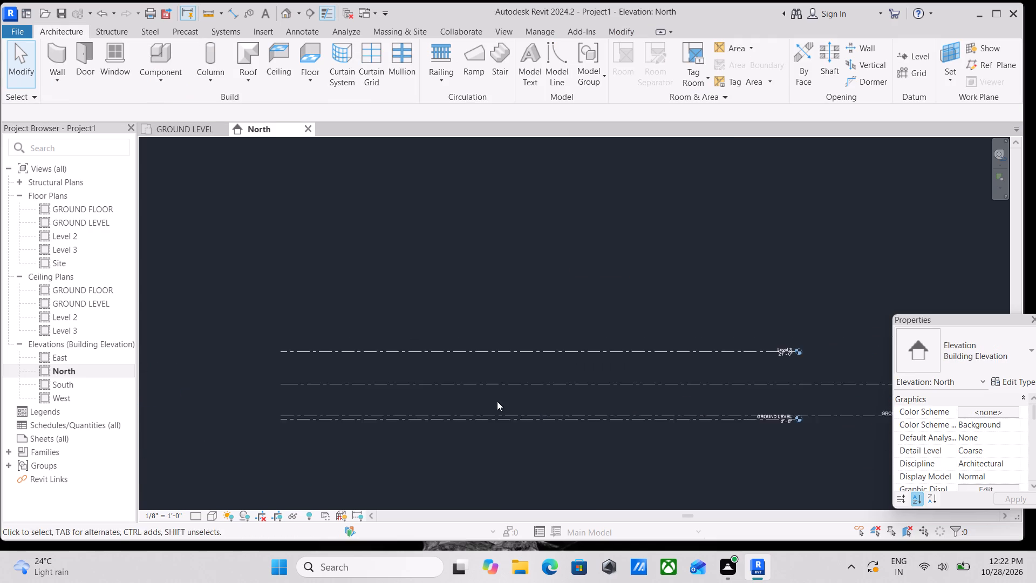
{"action": "middle_click_drag", "start_coordinate": [499, 401], "coordinate": [577, 370]}
{"action": "middle_click_drag", "start_coordinate": [754, 396], "coordinate": [481, 408]}
{"action": "scroll", "coordinate": [701, 405], "scroll_direction": "up", "scroll_amount": 3}
{"action": "scroll", "coordinate": [517, 405], "scroll_direction": "up", "scroll_amount": 3}
{"action": "middle_click_drag", "start_coordinate": [481, 404], "coordinate": [579, 417]}
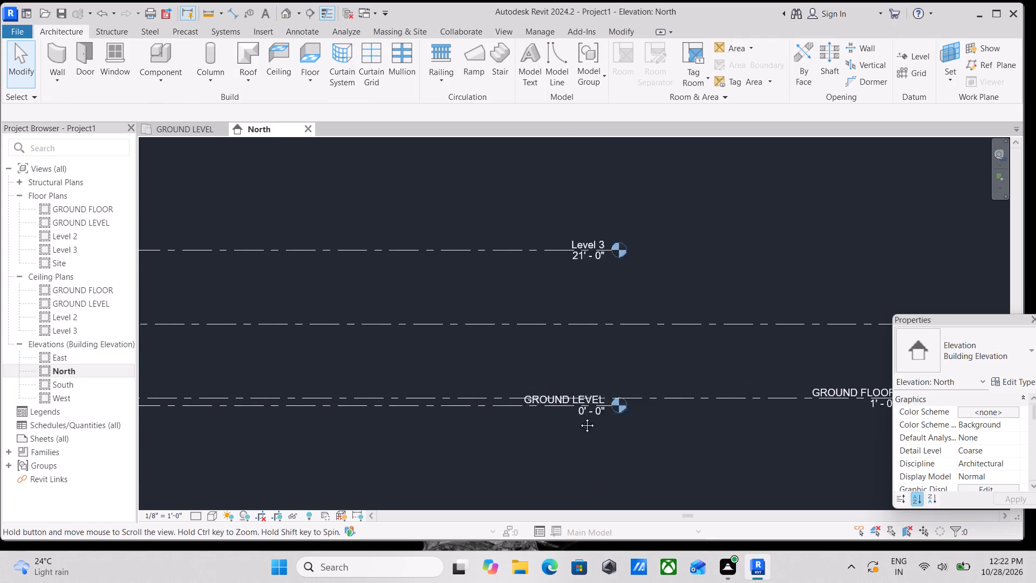
{"action": "middle_click_drag", "start_coordinate": [579, 417], "coordinate": [608, 417]}
{"action": "scroll", "coordinate": [498, 398], "scroll_direction": "up", "scroll_amount": 2}
{"action": "scroll", "coordinate": [529, 378], "scroll_direction": "down", "scroll_amount": 1}
{"action": "middle_click_drag", "start_coordinate": [529, 378], "coordinate": [778, 404]}
{"action": "middle_click_drag", "start_coordinate": [343, 379], "coordinate": [556, 369]}
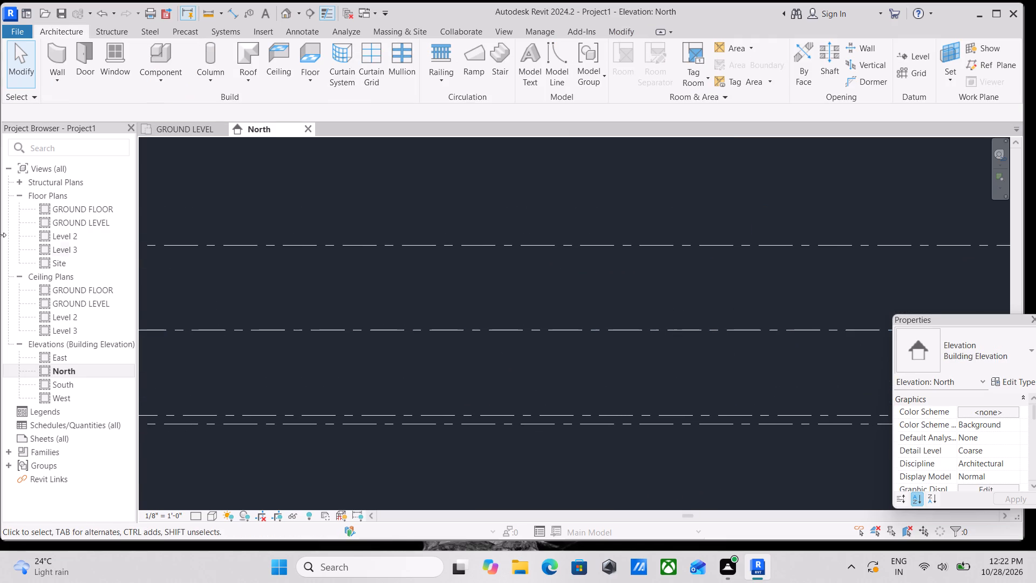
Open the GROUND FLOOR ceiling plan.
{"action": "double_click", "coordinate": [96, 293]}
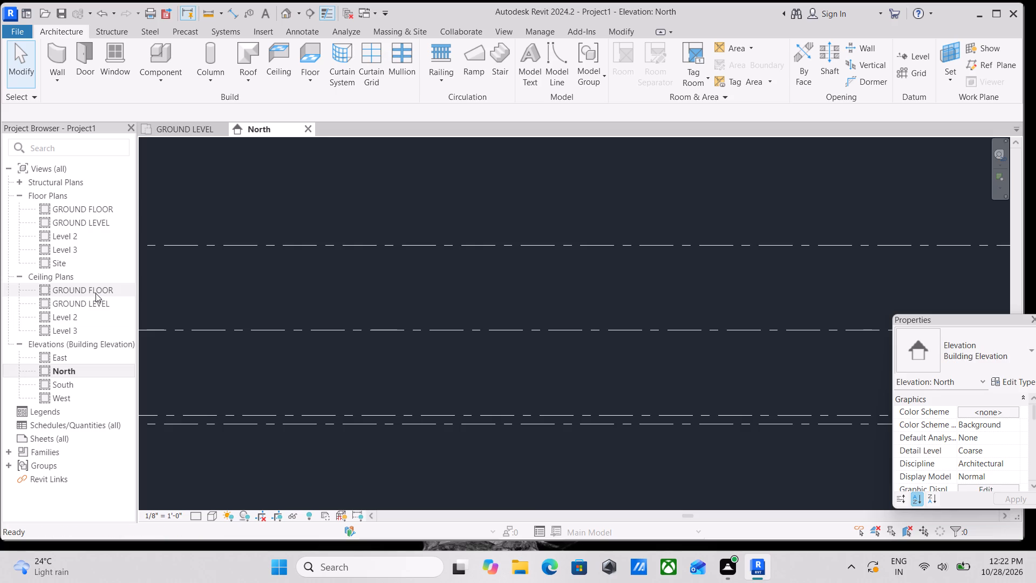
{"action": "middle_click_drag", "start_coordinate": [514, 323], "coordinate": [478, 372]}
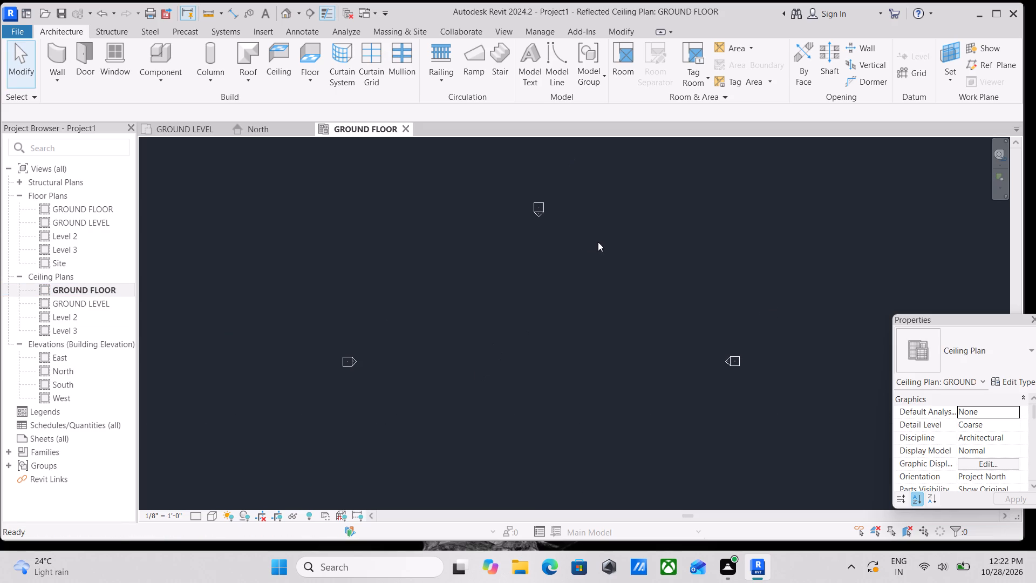
Open the GROUND LEVEL floor plan and close the GROUND FLOOR ceiling plan view.
{"action": "double_click", "coordinate": [79, 222]}
{"action": "middle_click_drag", "start_coordinate": [624, 301], "coordinate": [615, 320]}
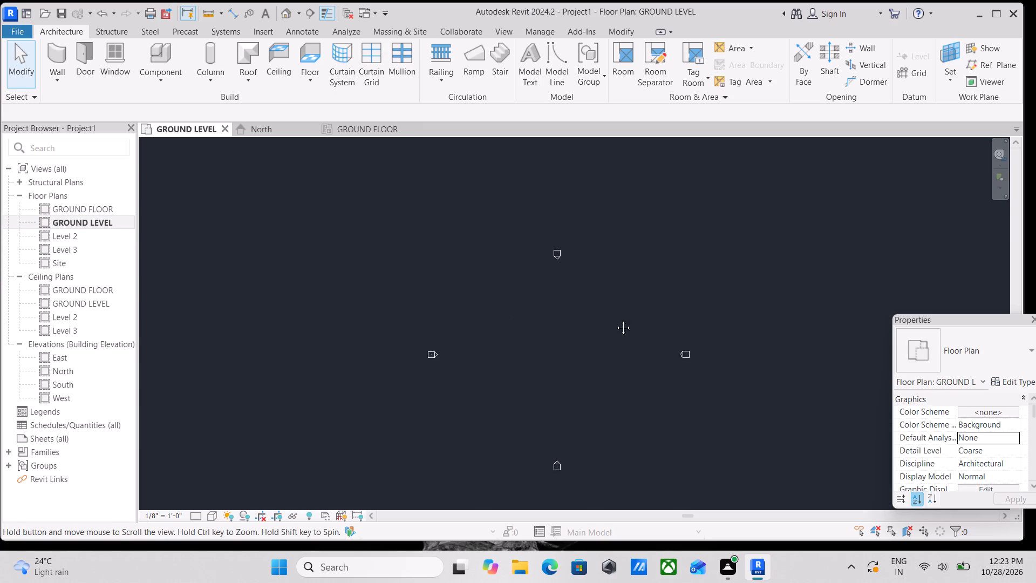
{"action": "middle_click_drag", "start_coordinate": [615, 320], "coordinate": [597, 344]}
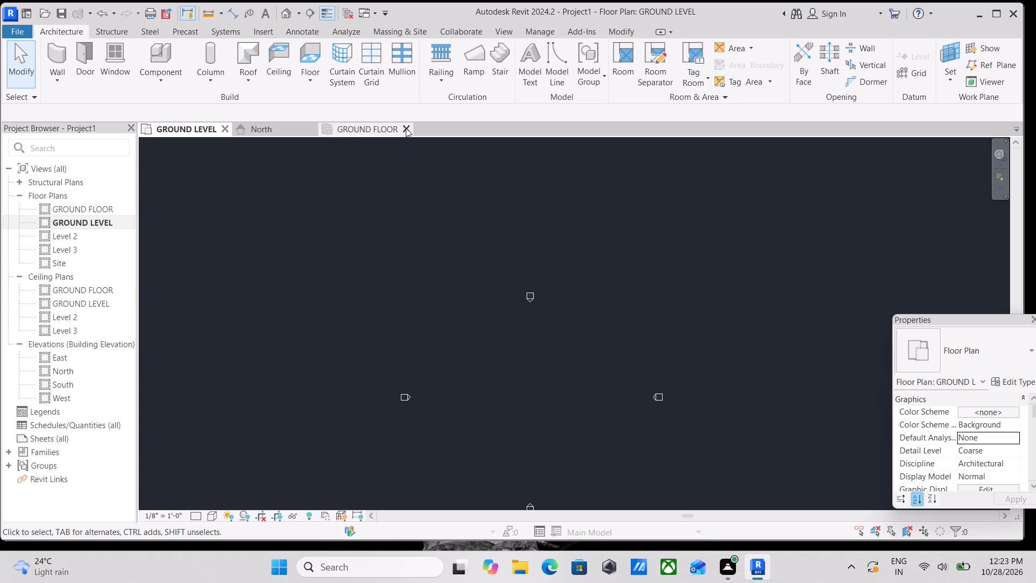
{"action": "left_click", "coordinate": [406, 128]}
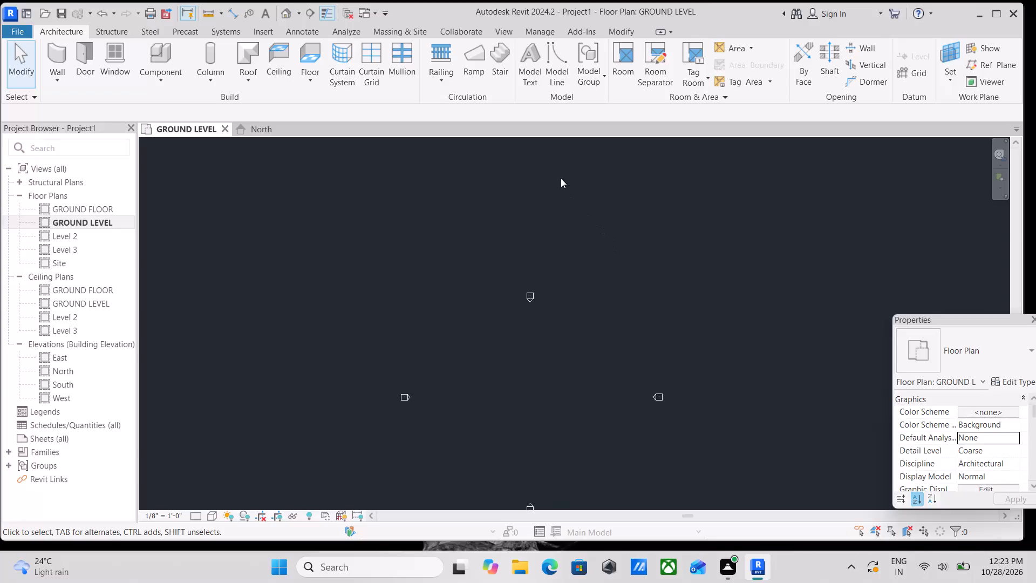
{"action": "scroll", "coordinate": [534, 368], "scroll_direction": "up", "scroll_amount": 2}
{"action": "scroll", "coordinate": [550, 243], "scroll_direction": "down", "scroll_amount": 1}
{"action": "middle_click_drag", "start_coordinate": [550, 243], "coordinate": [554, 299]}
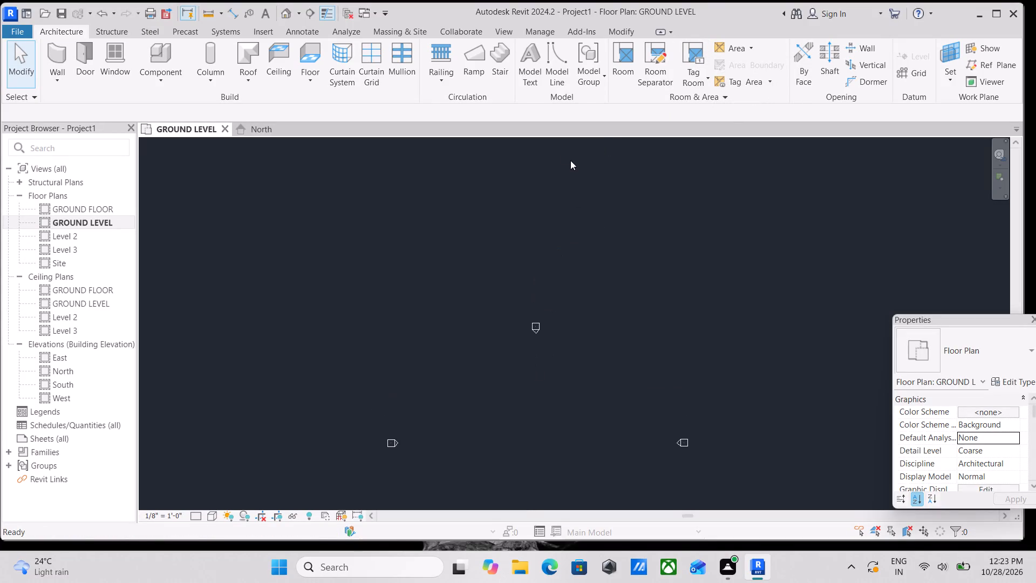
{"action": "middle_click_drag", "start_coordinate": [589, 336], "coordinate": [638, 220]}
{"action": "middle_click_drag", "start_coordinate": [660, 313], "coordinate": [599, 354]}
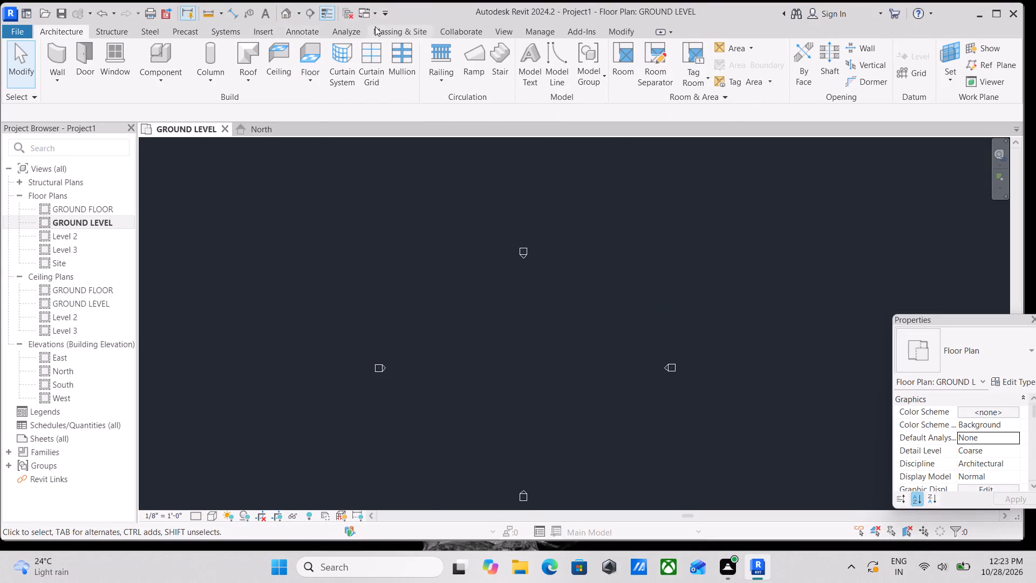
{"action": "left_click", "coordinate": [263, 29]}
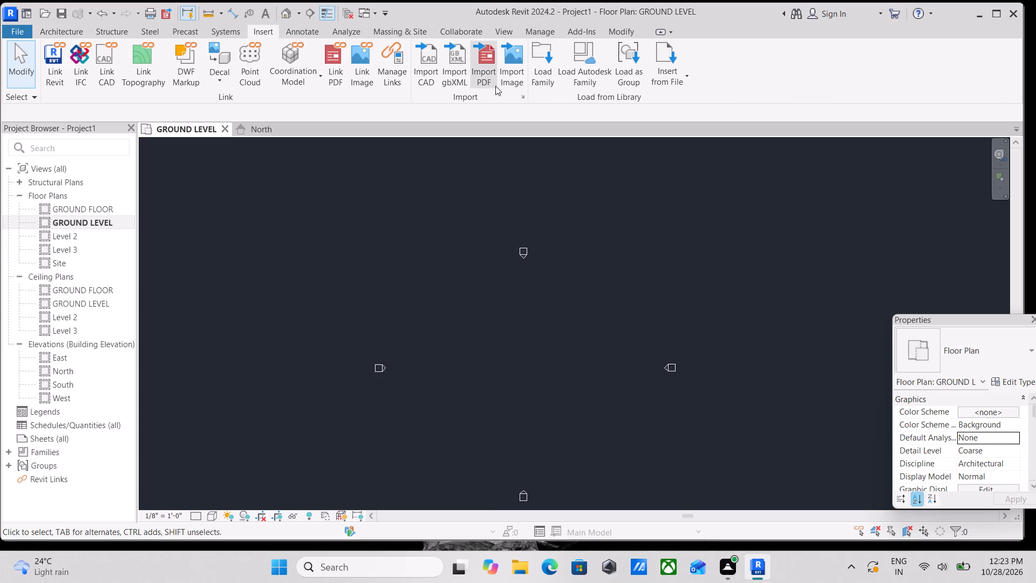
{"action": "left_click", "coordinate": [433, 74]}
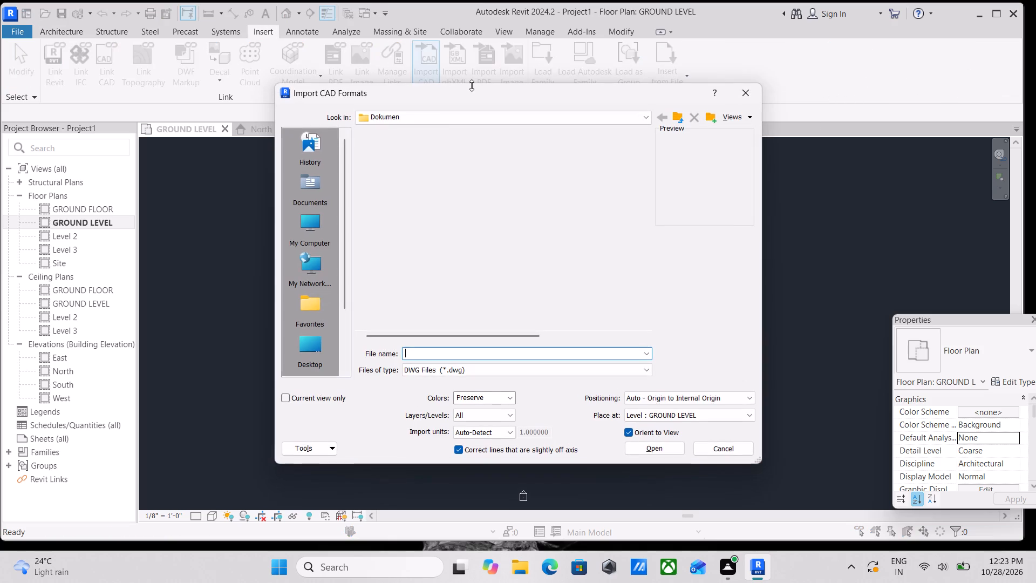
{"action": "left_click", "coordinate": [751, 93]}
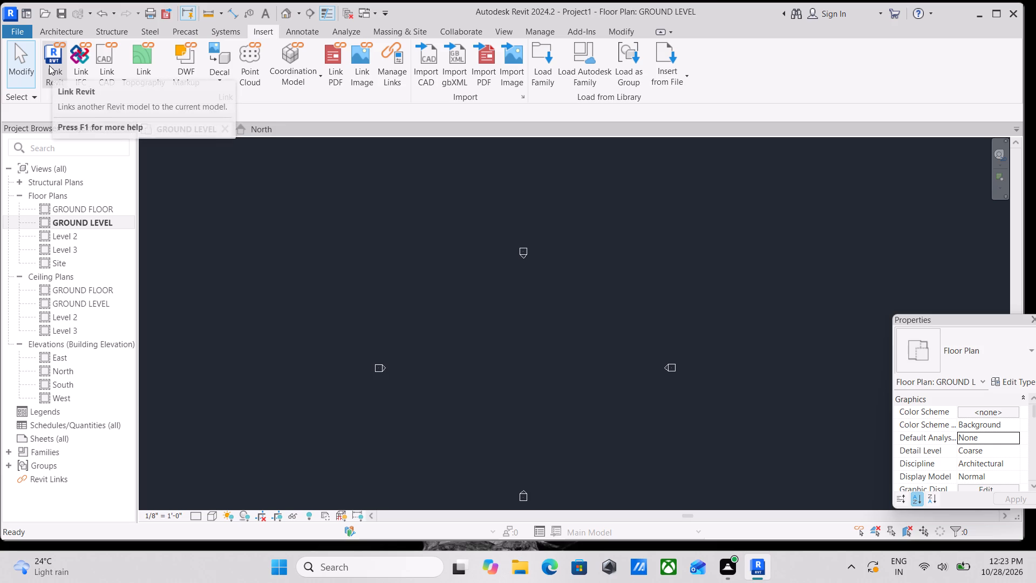
Start a CAD link placed at GROUND LEVEL, with positioning set to Auto - Center to Center.
{"action": "left_click", "coordinate": [105, 61]}
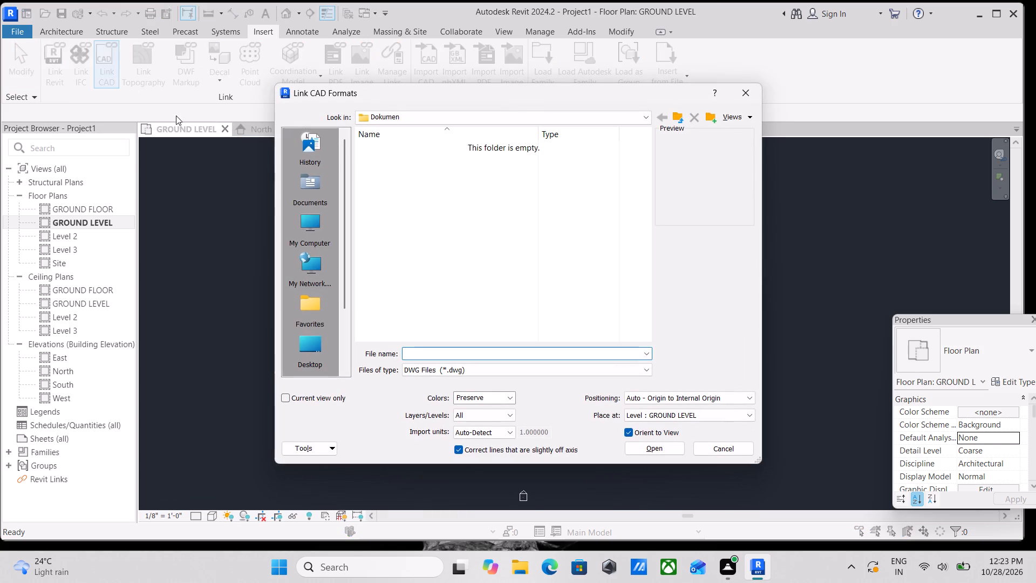
{"action": "scroll", "coordinate": [635, 363], "scroll_direction": "down", "scroll_amount": 1}
{"action": "scroll", "coordinate": [646, 351], "scroll_direction": "up", "scroll_amount": 1}
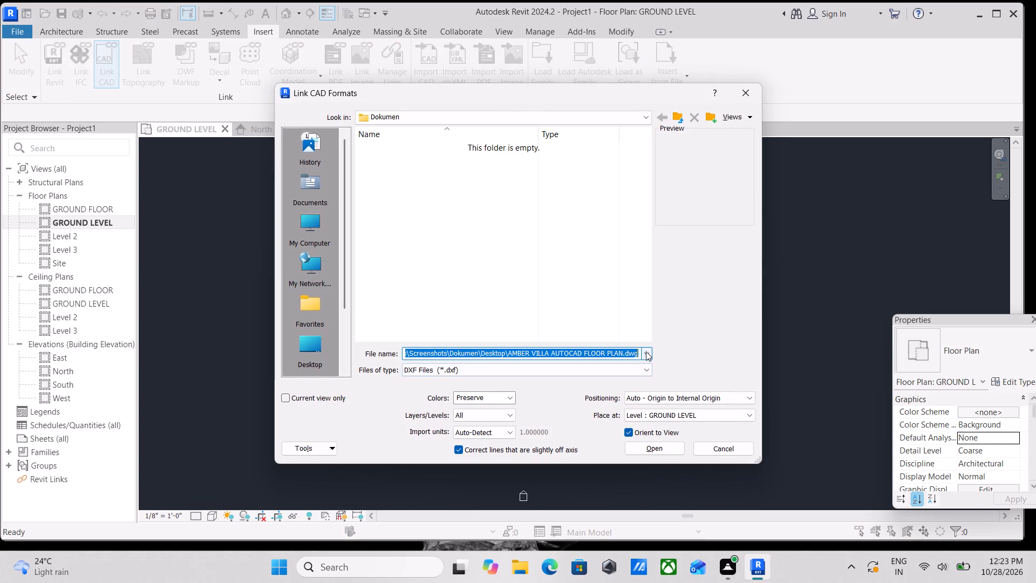
{"action": "scroll", "coordinate": [646, 351], "scroll_direction": "up", "scroll_amount": 2}
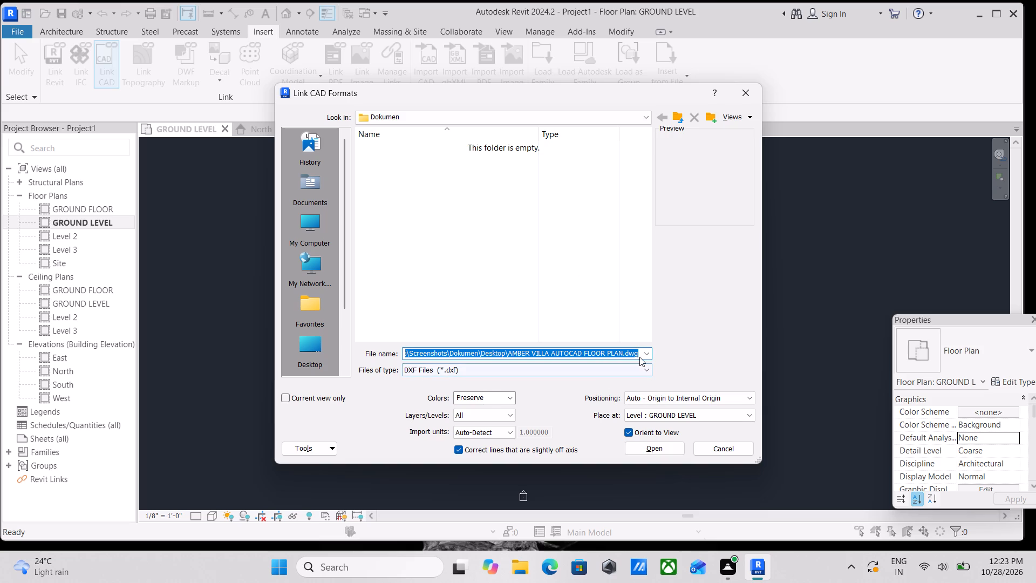
{"action": "scroll", "coordinate": [639, 357], "scroll_direction": "up", "scroll_amount": 1}
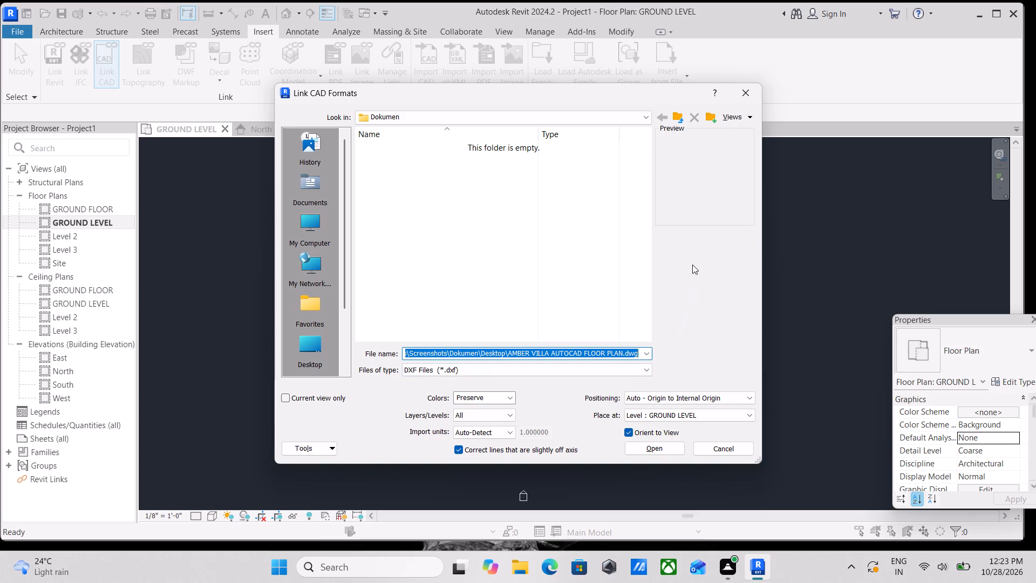
{"action": "left_click", "coordinate": [745, 413]}
{"action": "left_click", "coordinate": [728, 409]}
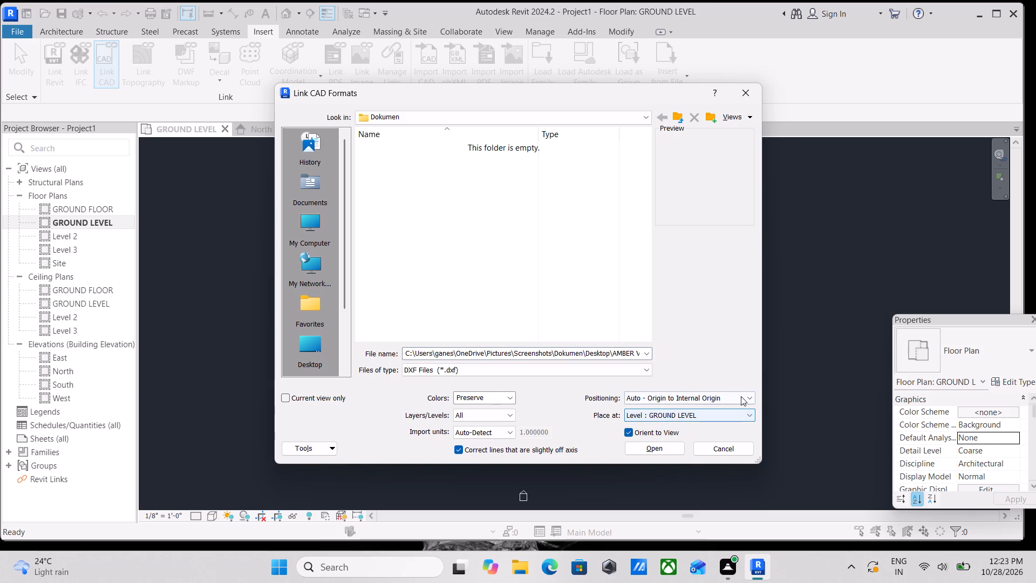
{"action": "left_click", "coordinate": [742, 394]}
{"action": "left_click", "coordinate": [696, 407]}
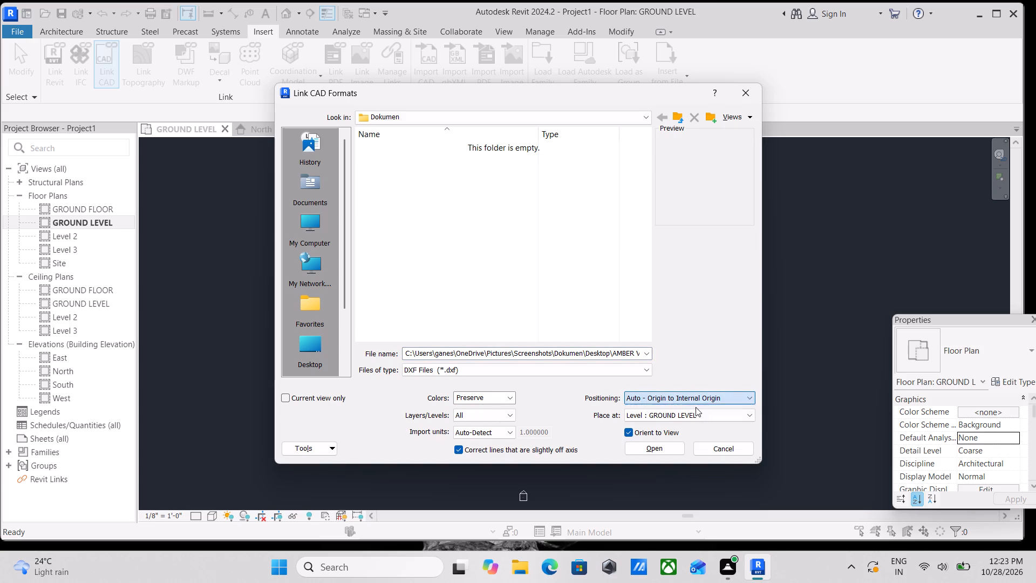
{"action": "scroll", "coordinate": [261, 292], "scroll_direction": "down", "scroll_amount": 2}
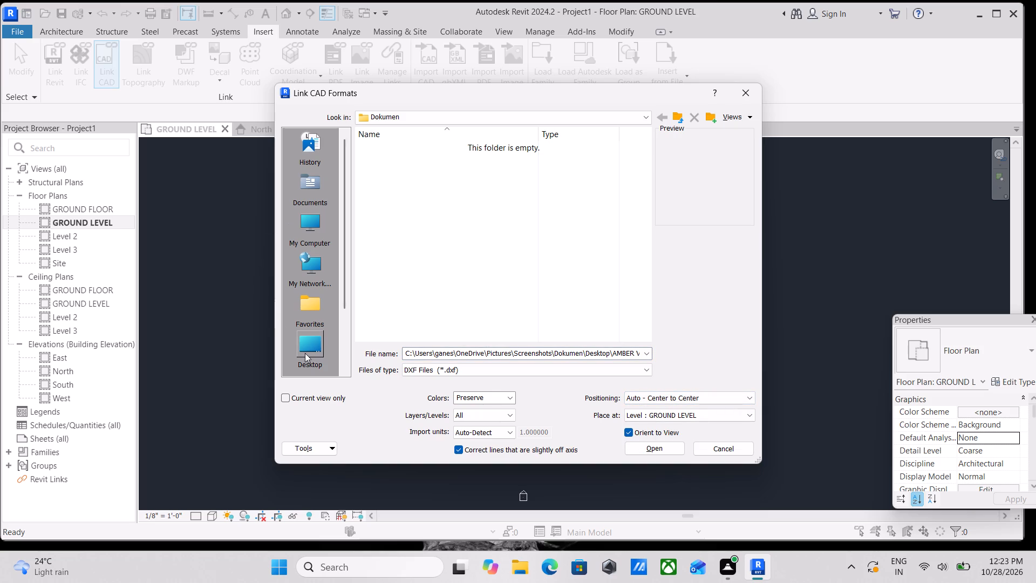
Look through the Desktop, Downloads, Favorites, History, Documents and computer locations for the CAD floor plan file to link.
{"action": "double_click", "coordinate": [308, 352]}
{"action": "scroll", "coordinate": [383, 250], "scroll_direction": "down", "scroll_amount": 2}
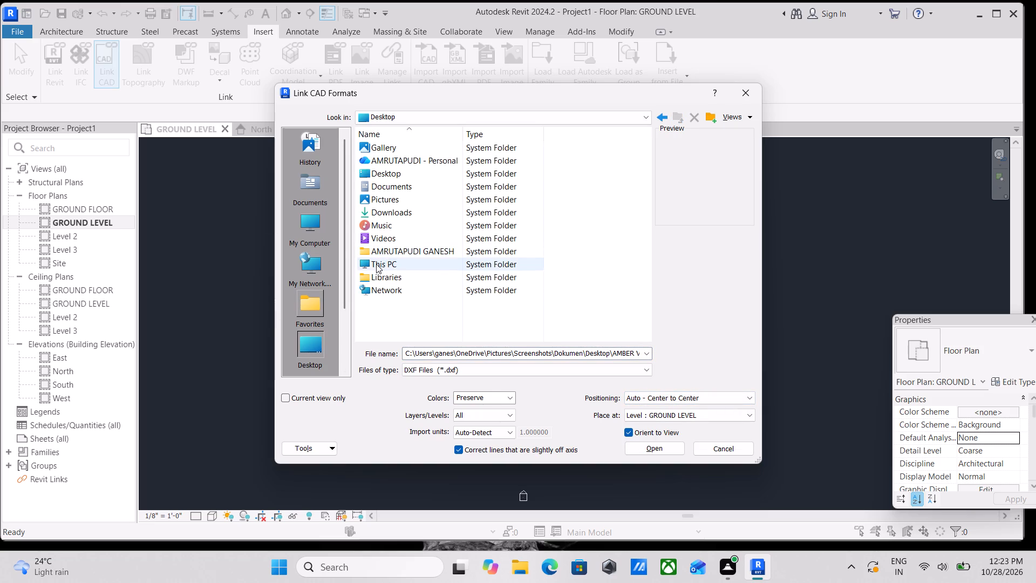
{"action": "scroll", "coordinate": [380, 310], "scroll_direction": "down", "scroll_amount": 2}
{"action": "scroll", "coordinate": [307, 329], "scroll_direction": "down", "scroll_amount": 2}
{"action": "left_click", "coordinate": [317, 263]}
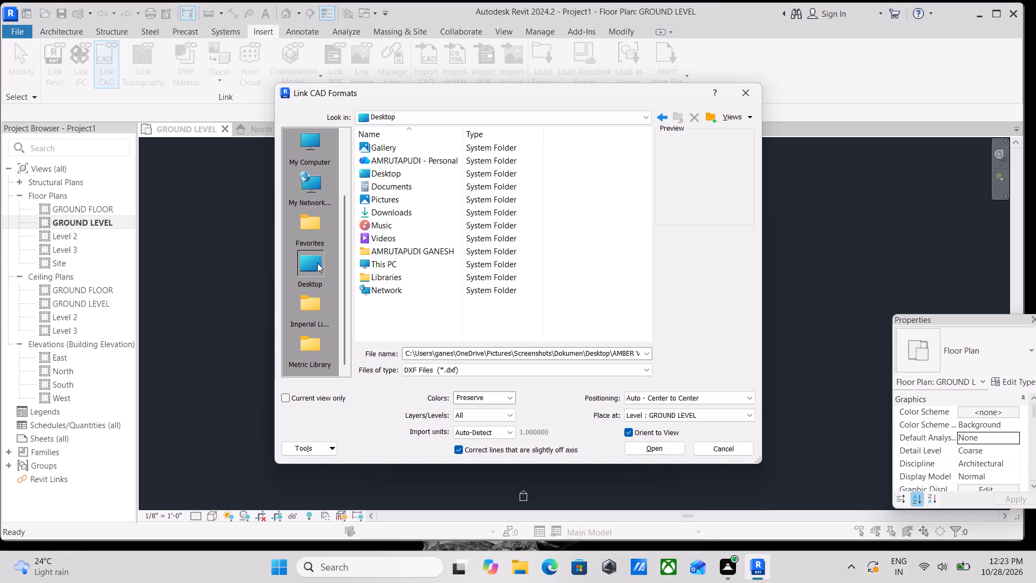
{"action": "scroll", "coordinate": [317, 263], "scroll_direction": "down", "scroll_amount": 1}
{"action": "scroll", "coordinate": [423, 219], "scroll_direction": "up", "scroll_amount": 1}
{"action": "scroll", "coordinate": [367, 268], "scroll_direction": "up", "scroll_amount": 2}
{"action": "scroll", "coordinate": [283, 309], "scroll_direction": "down", "scroll_amount": 1}
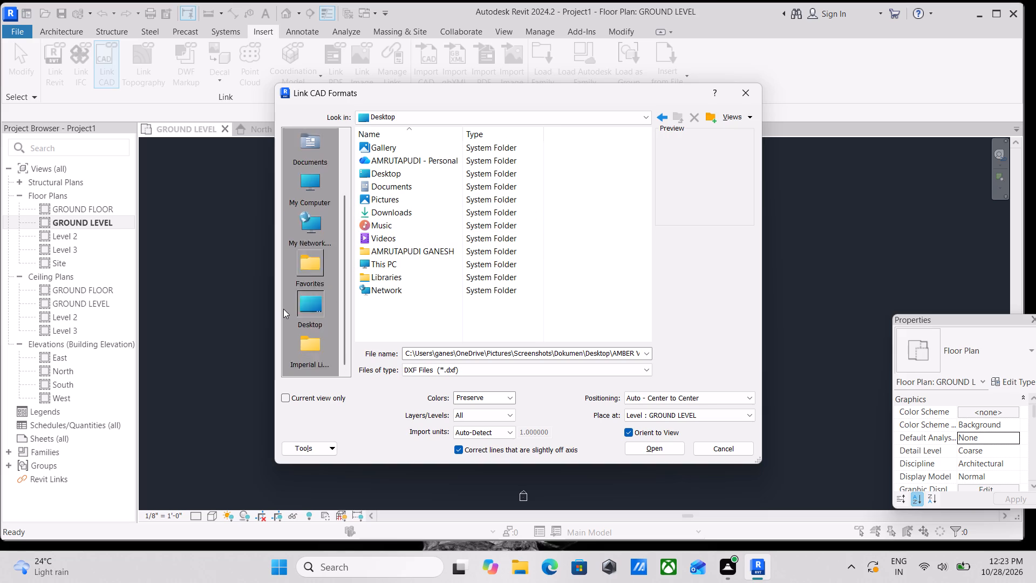
{"action": "double_click", "coordinate": [310, 256]}
{"action": "scroll", "coordinate": [403, 260], "scroll_direction": "down", "scroll_amount": 2}
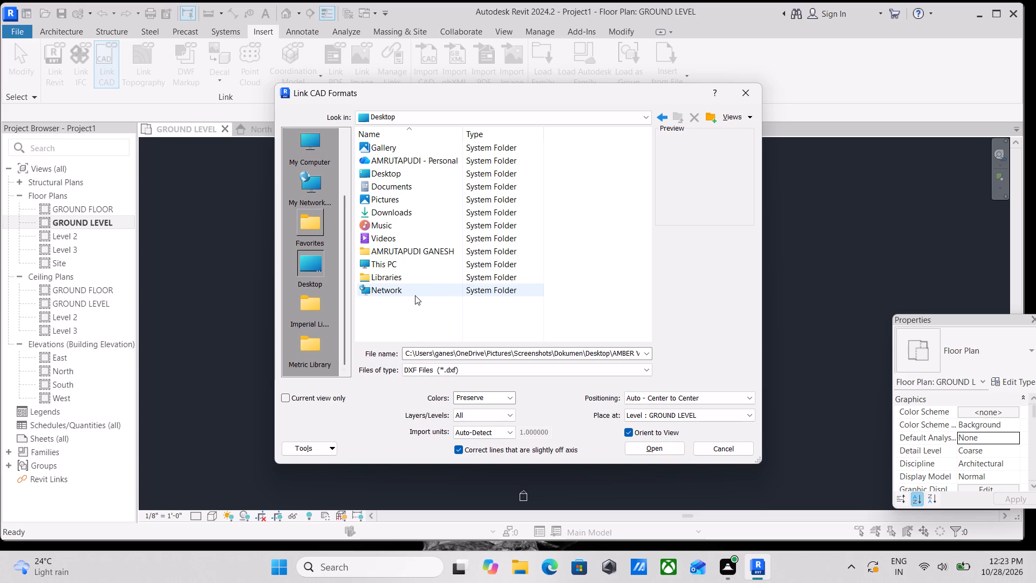
{"action": "scroll", "coordinate": [414, 295], "scroll_direction": "up", "scroll_amount": 2}
{"action": "scroll", "coordinate": [420, 208], "scroll_direction": "up", "scroll_amount": 2}
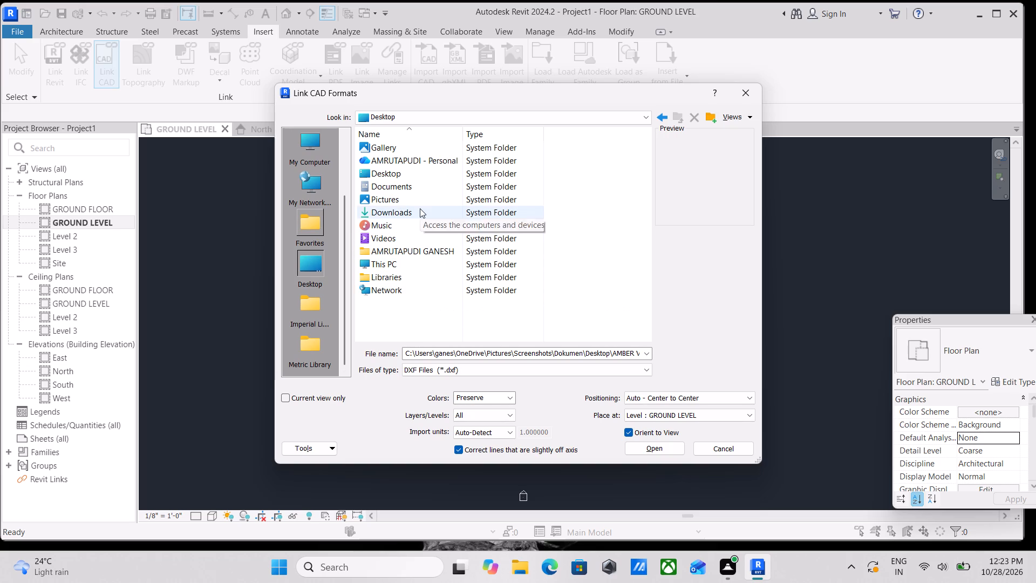
{"action": "scroll", "coordinate": [490, 153], "scroll_direction": "down", "scroll_amount": 3}
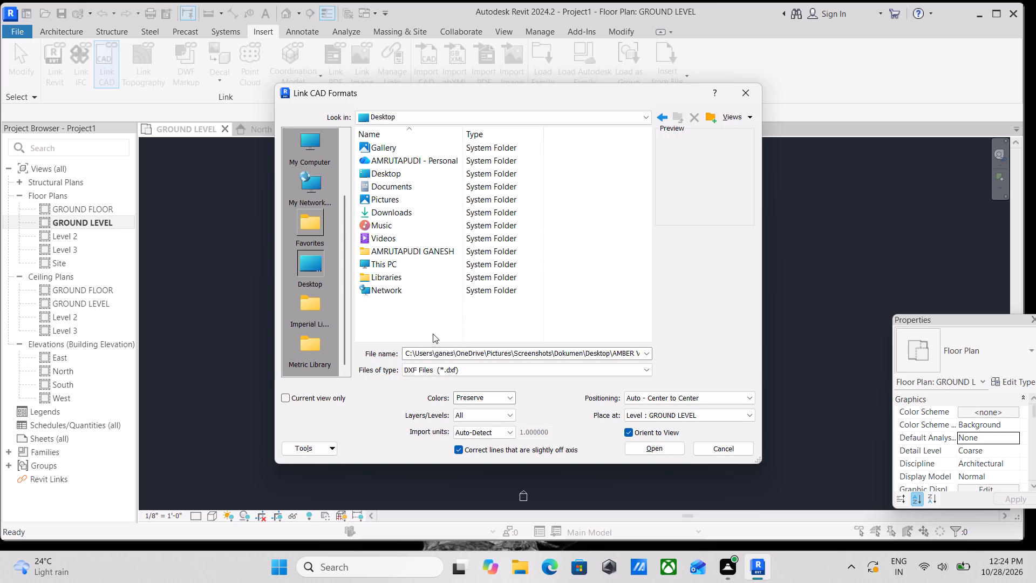
{"action": "scroll", "coordinate": [422, 248], "scroll_direction": "up", "scroll_amount": 1}
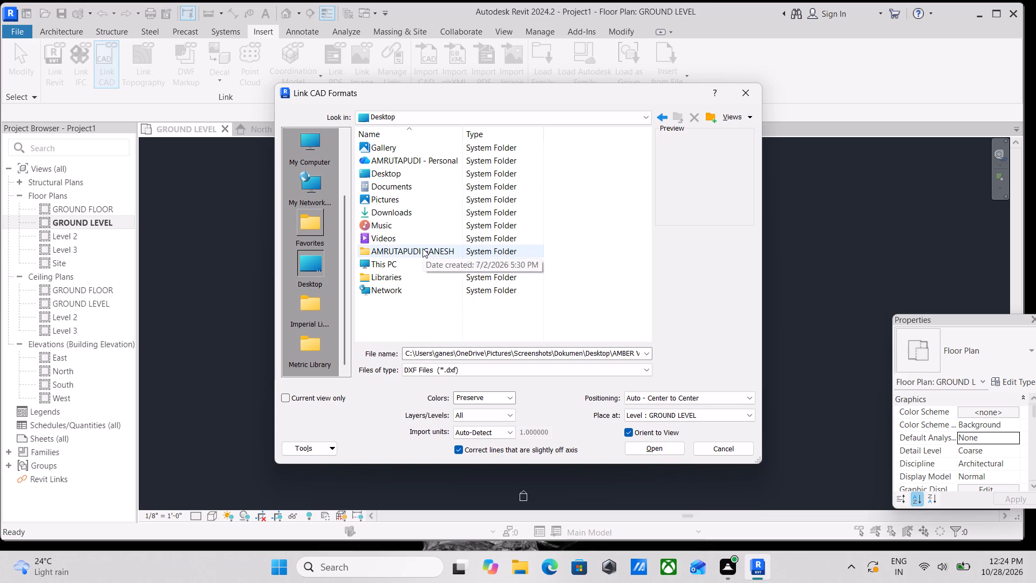
{"action": "scroll", "coordinate": [428, 244], "scroll_direction": "up", "scroll_amount": 1}
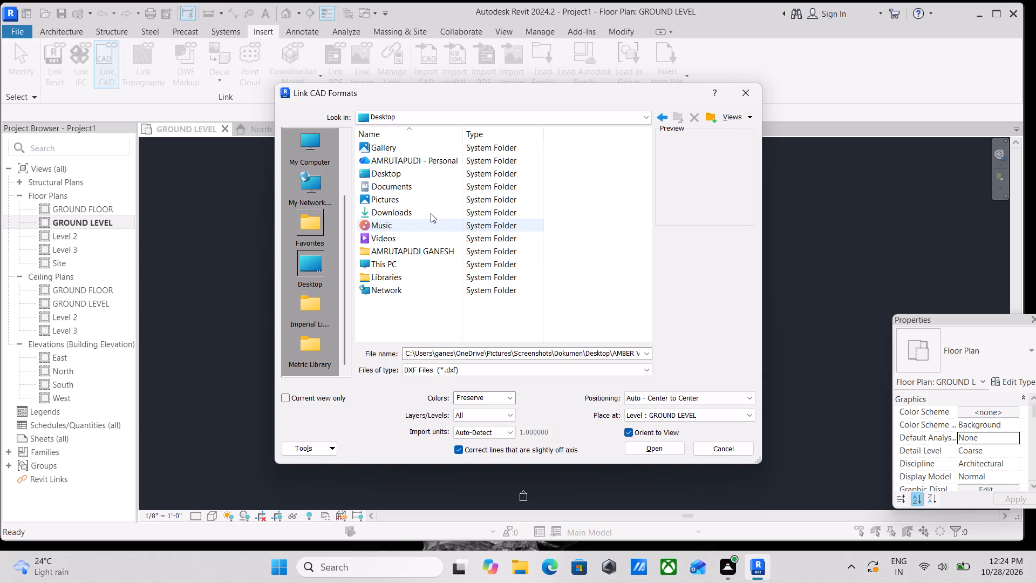
{"action": "double_click", "coordinate": [431, 213]}
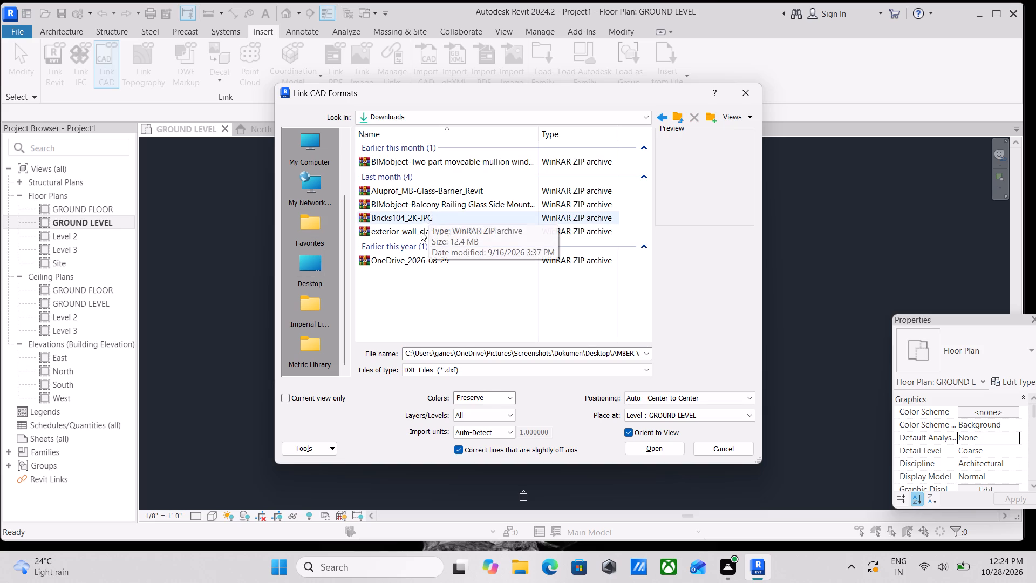
{"action": "left_click", "coordinate": [658, 118]}
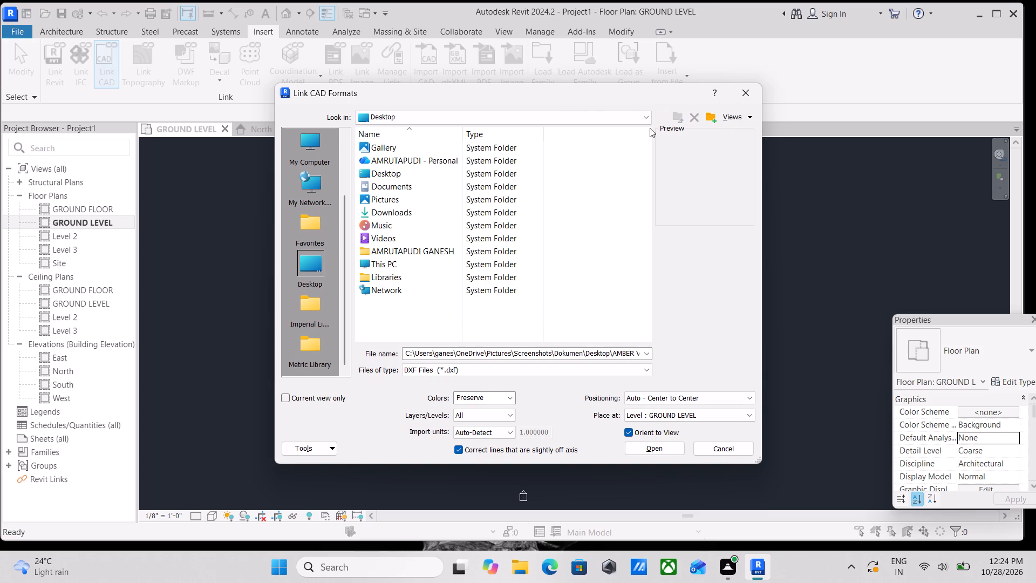
{"action": "scroll", "coordinate": [374, 284], "scroll_direction": "down", "scroll_amount": 1}
{"action": "scroll", "coordinate": [321, 322], "scroll_direction": "down", "scroll_amount": 3}
{"action": "left_click", "coordinate": [316, 229]}
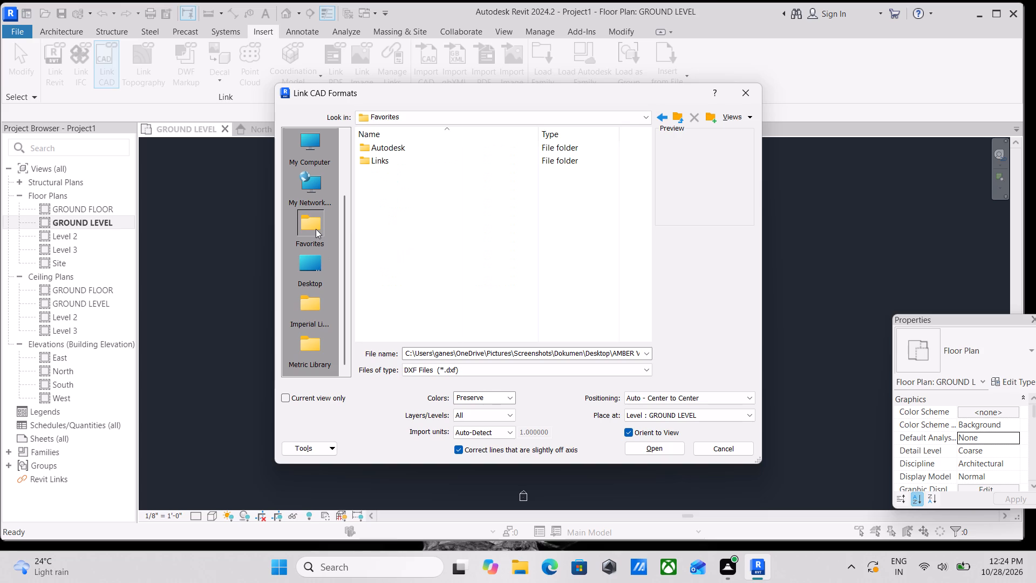
{"action": "double_click", "coordinate": [304, 262]}
{"action": "scroll", "coordinate": [418, 211], "scroll_direction": "down", "scroll_amount": 1}
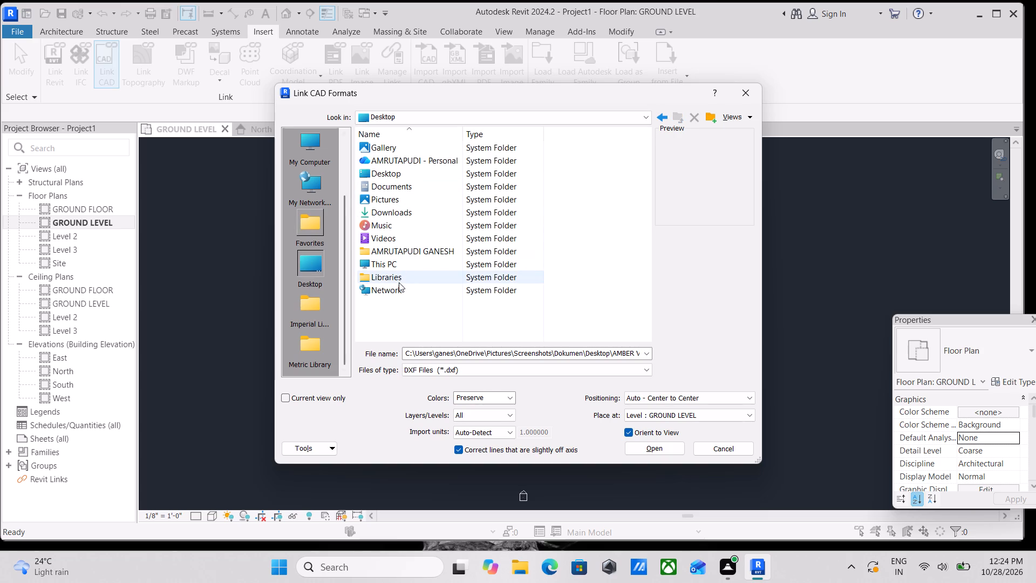
{"action": "scroll", "coordinate": [399, 282], "scroll_direction": "up", "scroll_amount": 1}
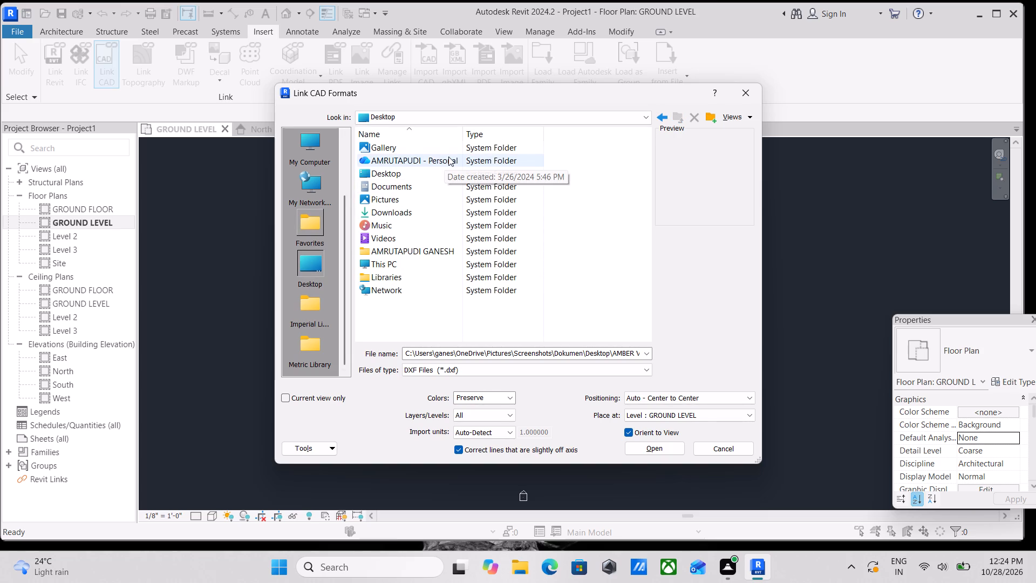
{"action": "scroll", "coordinate": [395, 275], "scroll_direction": "down", "scroll_amount": 3}
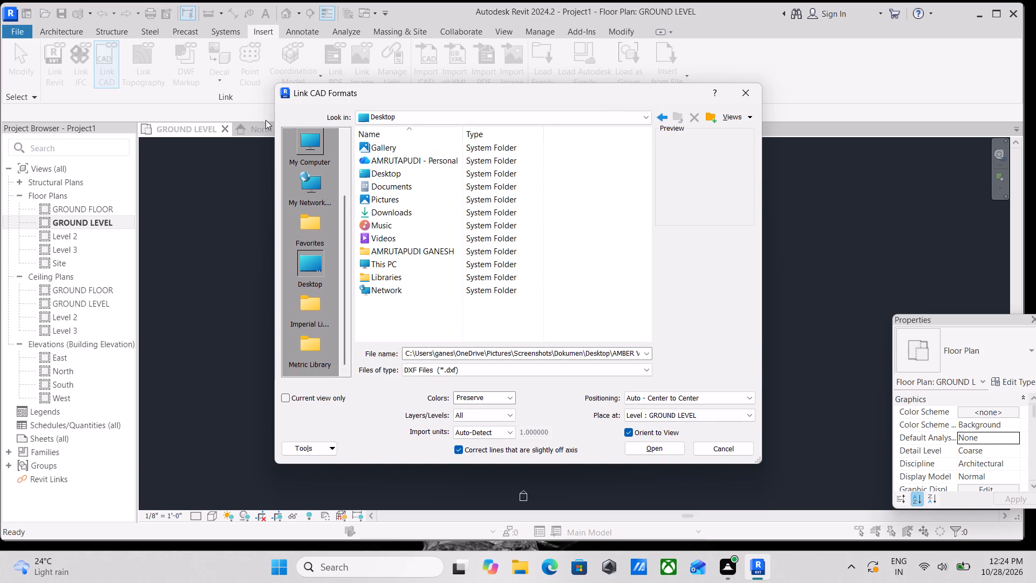
{"action": "scroll", "coordinate": [297, 167], "scroll_direction": "up", "scroll_amount": 5}
{"action": "double_click", "coordinate": [318, 159]}
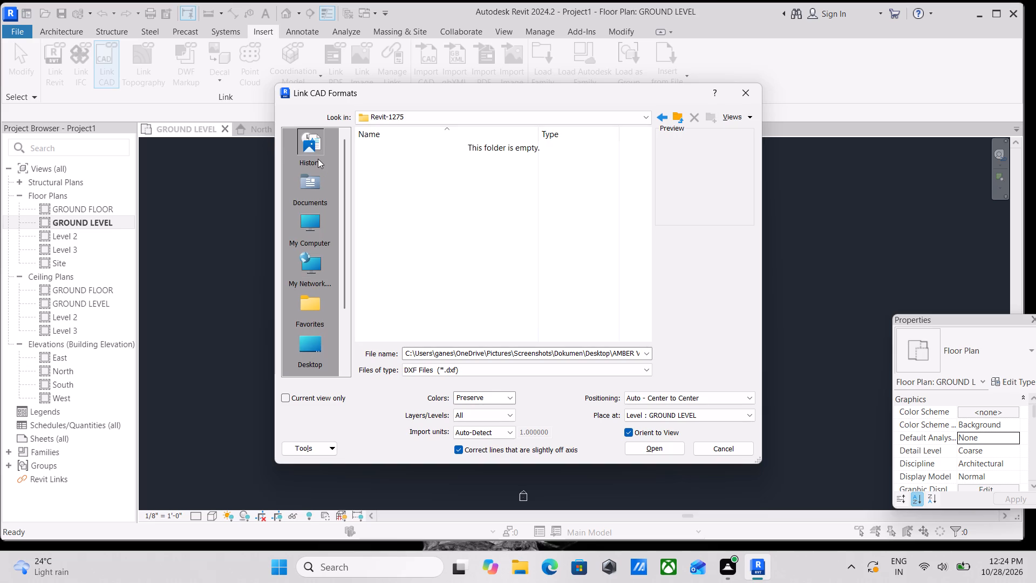
{"action": "double_click", "coordinate": [303, 180]}
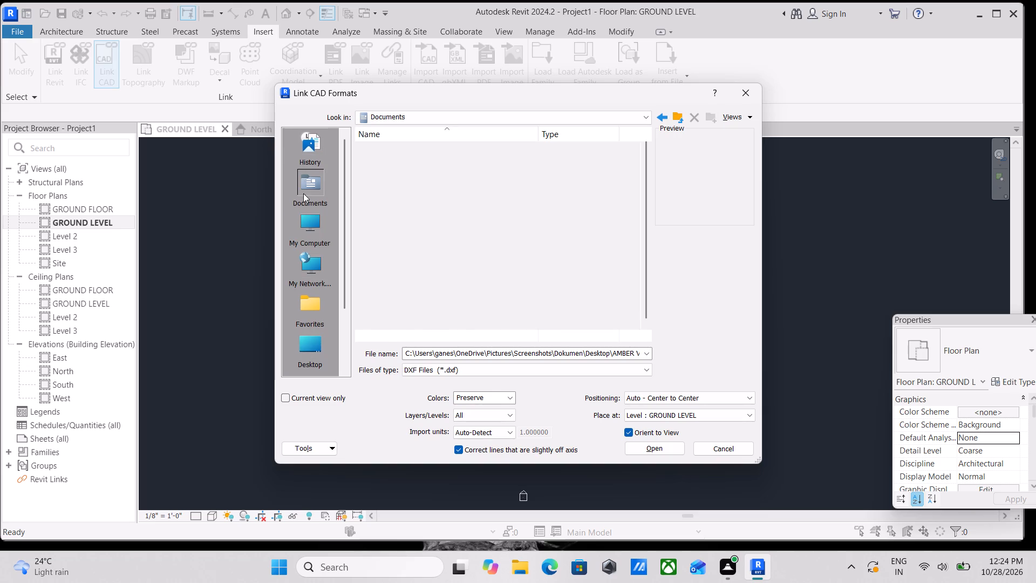
{"action": "double_click", "coordinate": [303, 214]}
{"action": "double_click", "coordinate": [302, 261]}
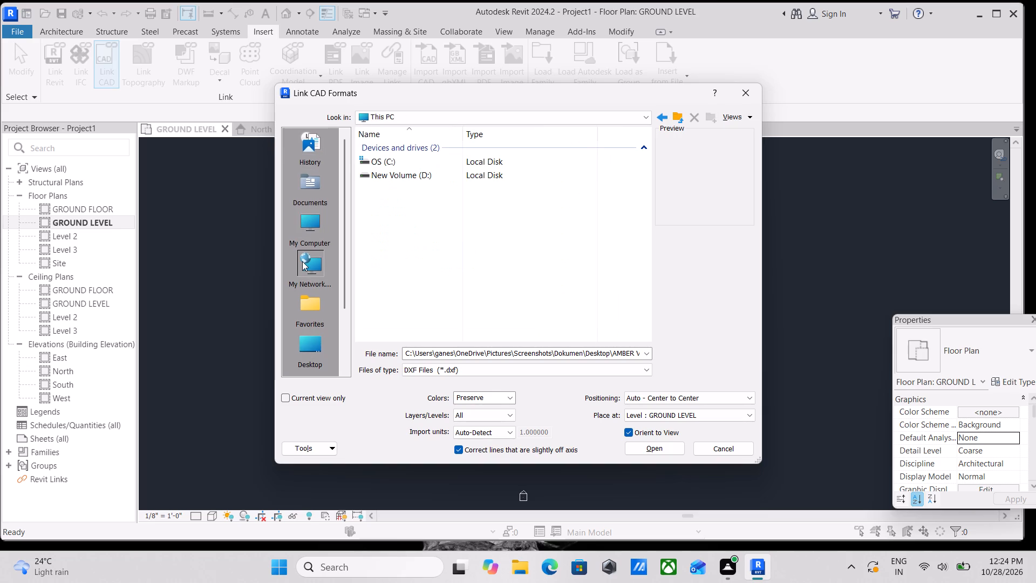
Set the file type to DWG and choose the G+1 FLOOR PLAN drawing on the Desktop as the file to link.
{"action": "left_click", "coordinate": [647, 370]}
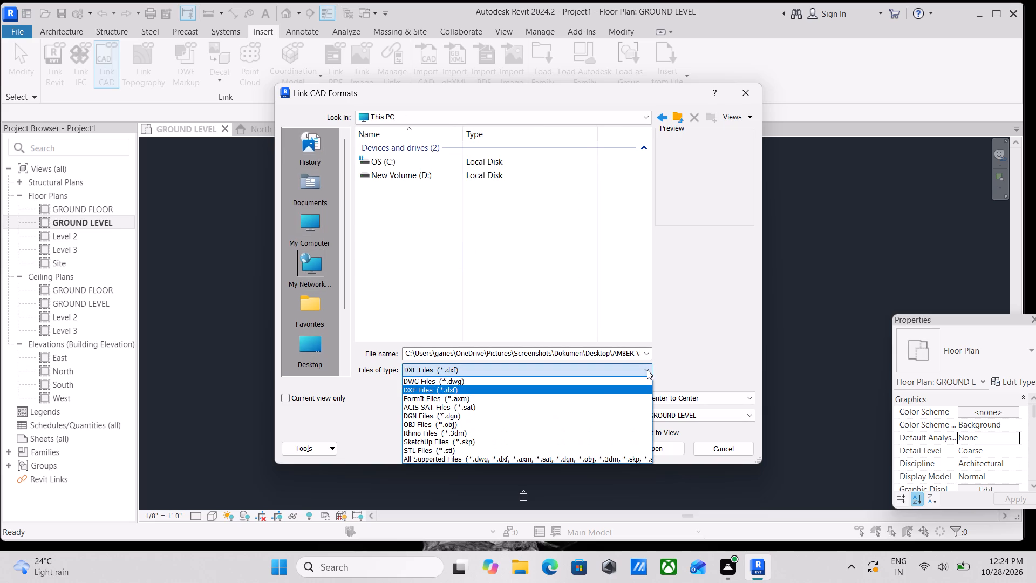
{"action": "left_click", "coordinate": [479, 377]}
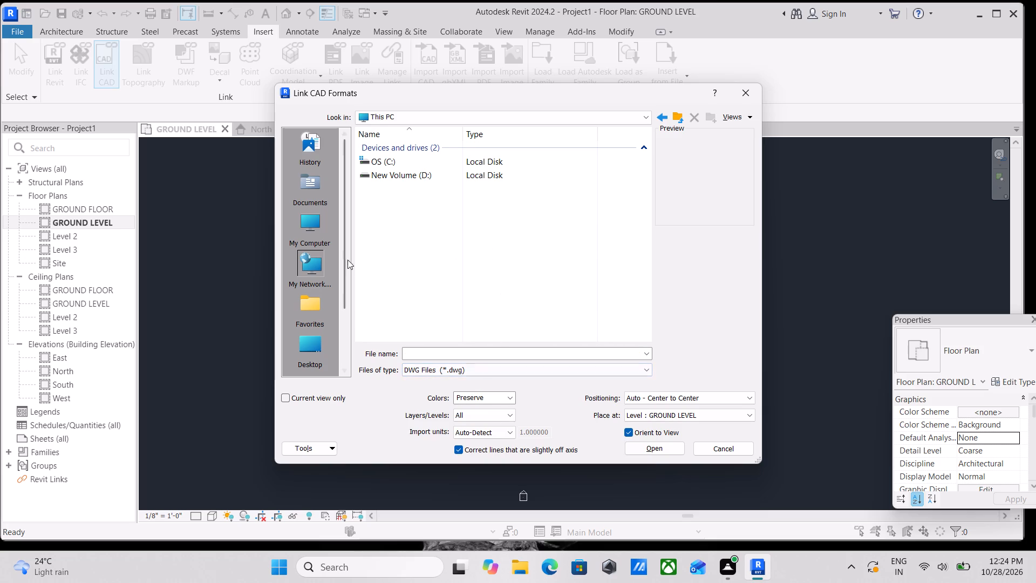
{"action": "scroll", "coordinate": [294, 253], "scroll_direction": "down", "scroll_amount": 1}
{"action": "double_click", "coordinate": [301, 259]}
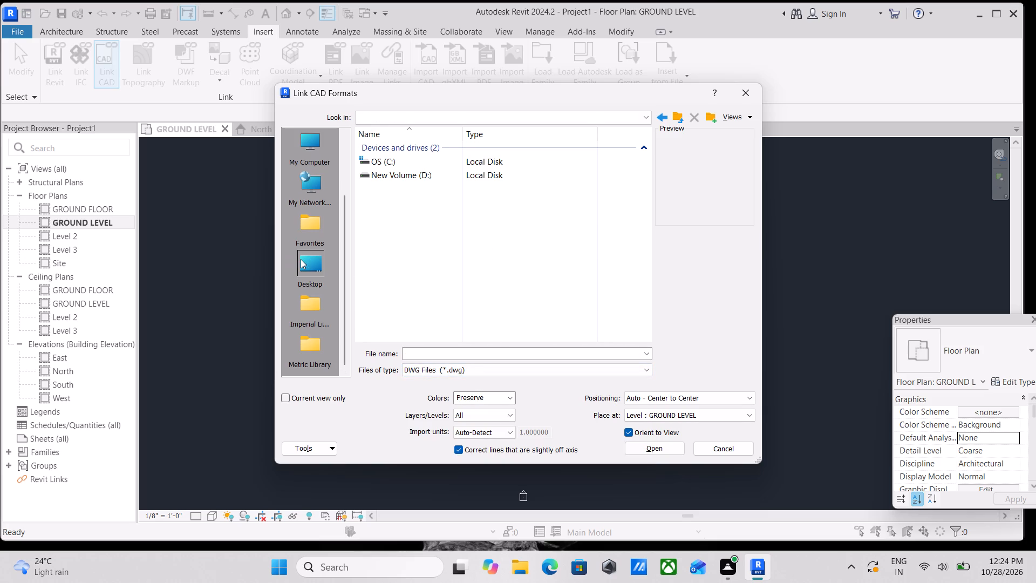
{"action": "double_click", "coordinate": [302, 267]}
{"action": "scroll", "coordinate": [302, 267], "scroll_direction": "down", "scroll_amount": 1}
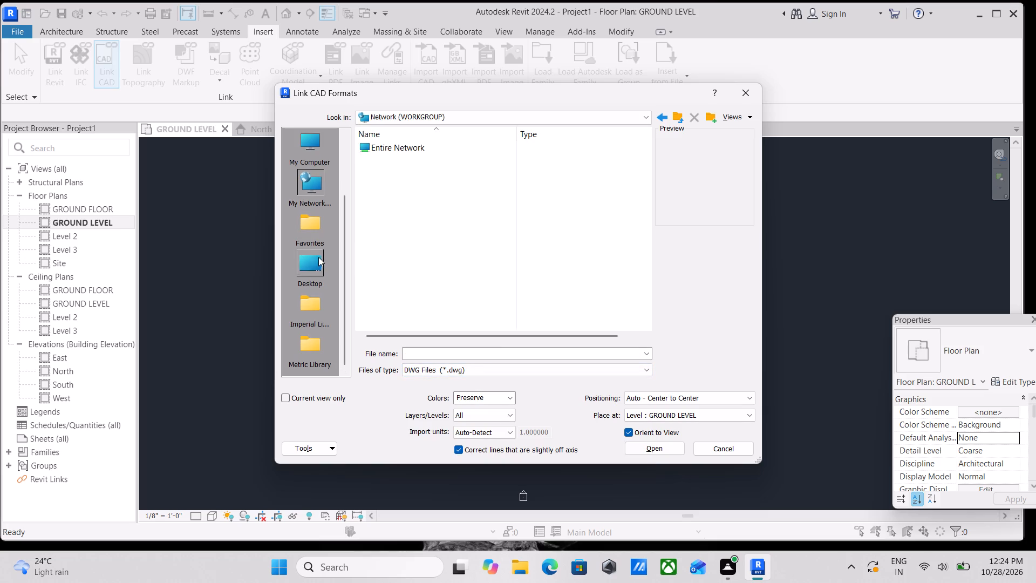
{"action": "left_click", "coordinate": [317, 228]}
{"action": "double_click", "coordinate": [310, 265]}
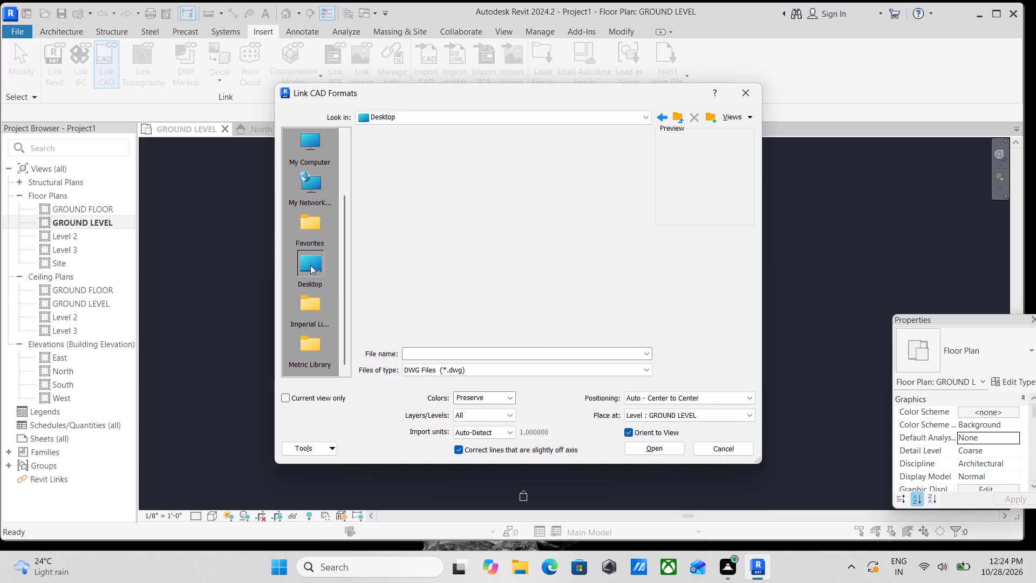
{"action": "left_click", "coordinate": [405, 301]}
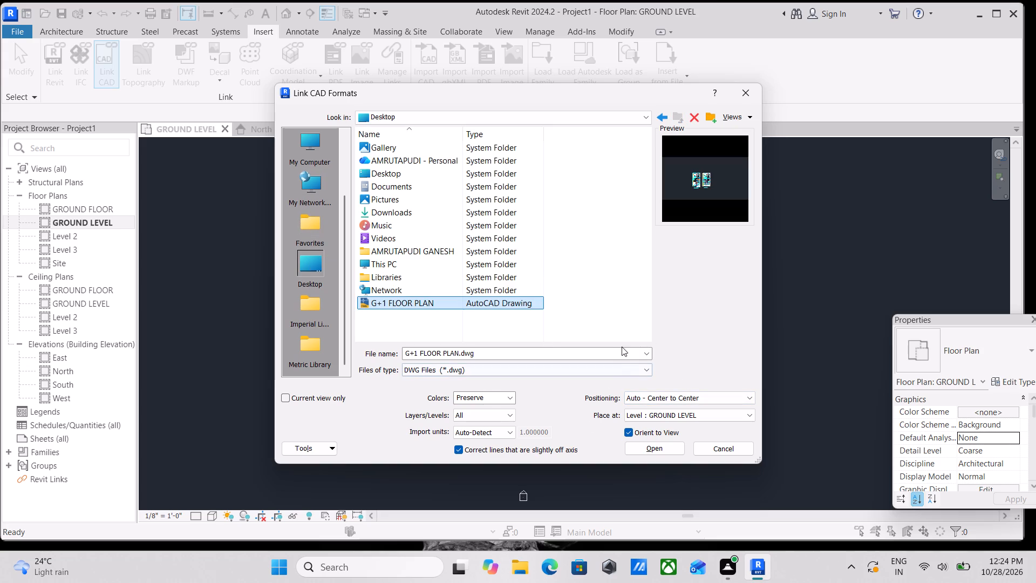
{"action": "left_click", "coordinate": [603, 371]}
{"action": "left_click", "coordinate": [603, 371]}
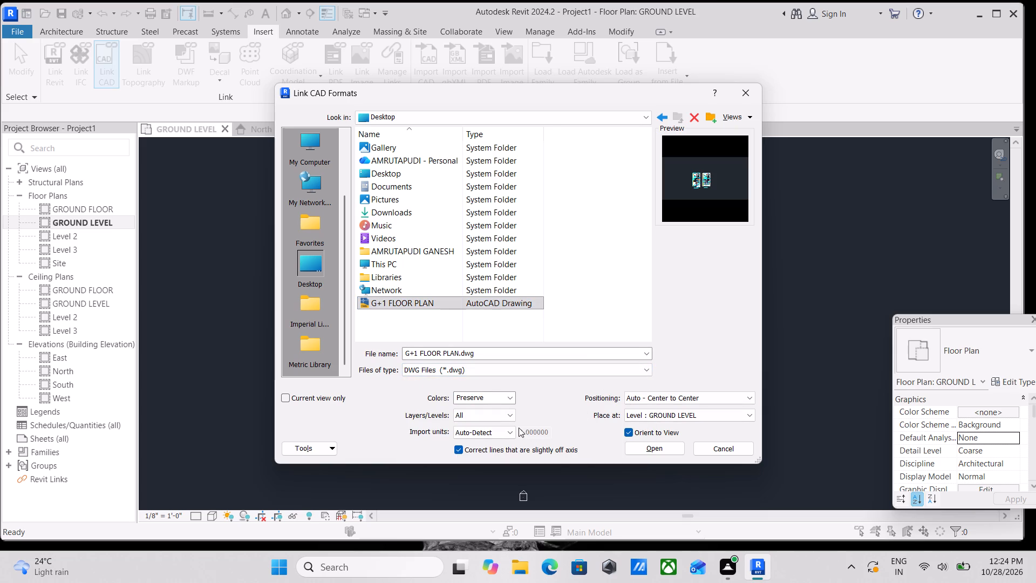
Link the chosen G+1 FLOOR PLAN drawing at GROUND LEVEL, keeping import units on Auto-Detect.
{"action": "left_click", "coordinate": [500, 428]}
{"action": "left_click", "coordinate": [500, 428]}
{"action": "left_click", "coordinate": [650, 444]}
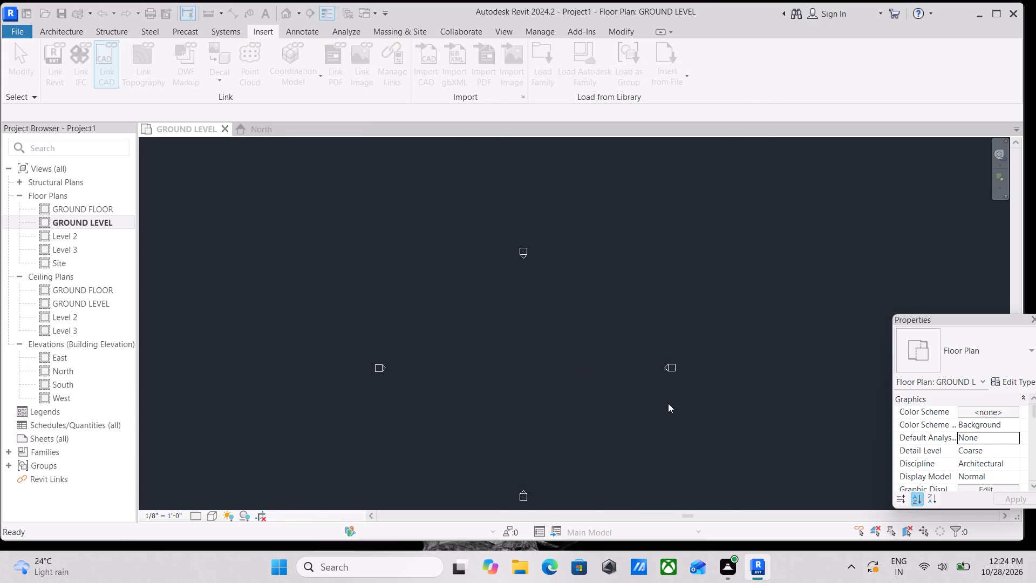
Pin the linked G+1 FLOOR PLAN drawing in place in the GROUND LEVEL plan.
{"action": "scroll", "coordinate": [524, 377], "scroll_direction": "up", "scroll_amount": 11}
{"action": "scroll", "coordinate": [448, 350], "scroll_direction": "up", "scroll_amount": 3}
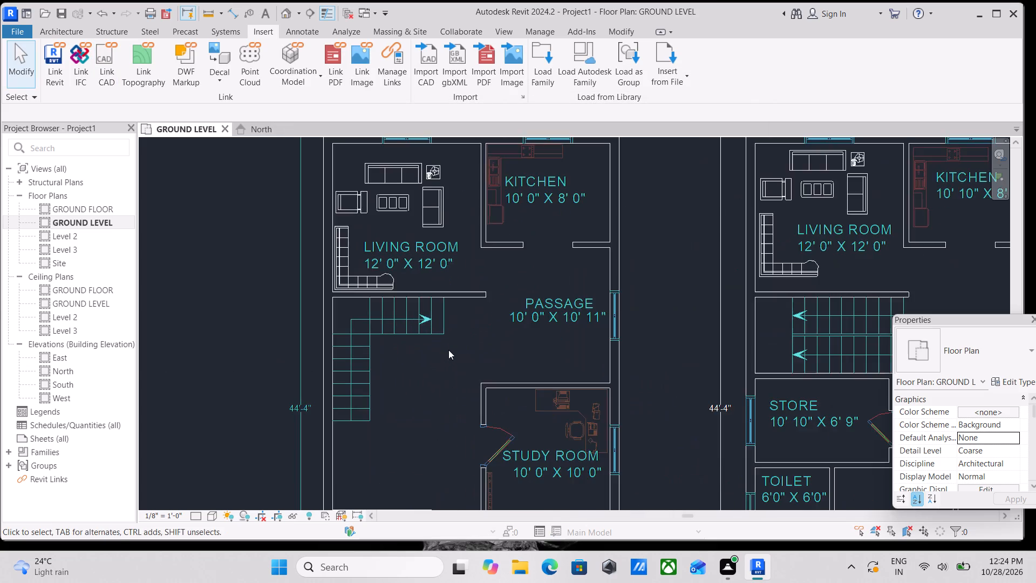
{"action": "scroll", "coordinate": [473, 334], "scroll_direction": "down", "scroll_amount": 1}
{"action": "middle_click_drag", "start_coordinate": [473, 334], "coordinate": [486, 424]}
{"action": "middle_click_drag", "start_coordinate": [403, 297], "coordinate": [413, 352]}
{"action": "scroll", "coordinate": [542, 288], "scroll_direction": "up", "scroll_amount": 2}
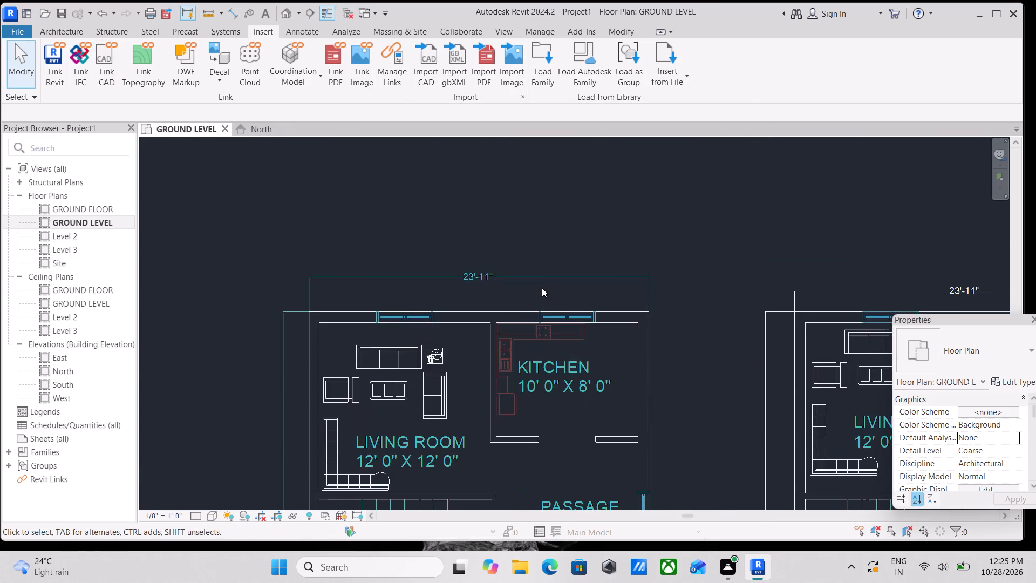
{"action": "scroll", "coordinate": [542, 288], "scroll_direction": "down", "scroll_amount": 6}
{"action": "scroll", "coordinate": [585, 281], "scroll_direction": "down", "scroll_amount": 4}
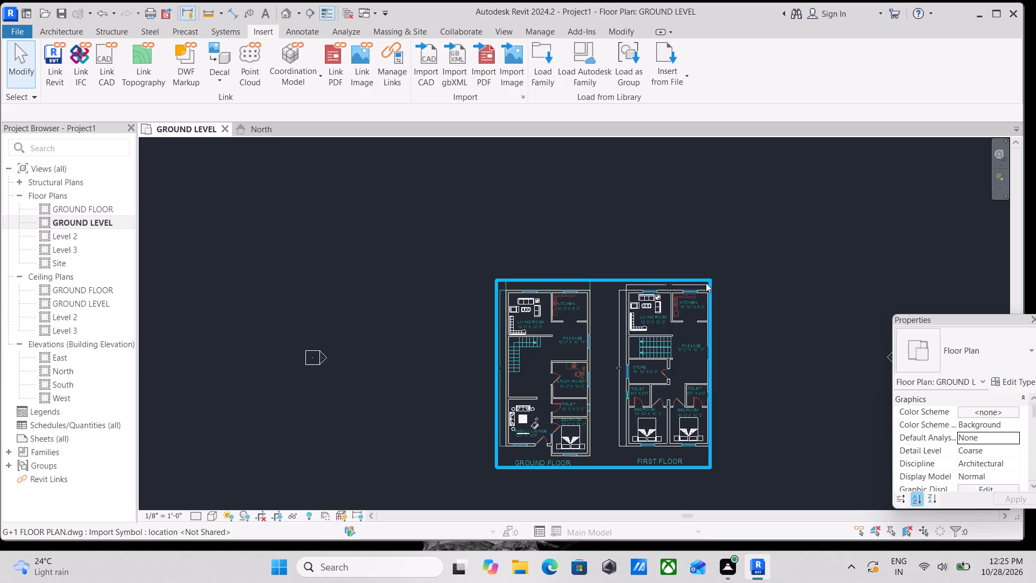
{"action": "left_click", "coordinate": [706, 283]}
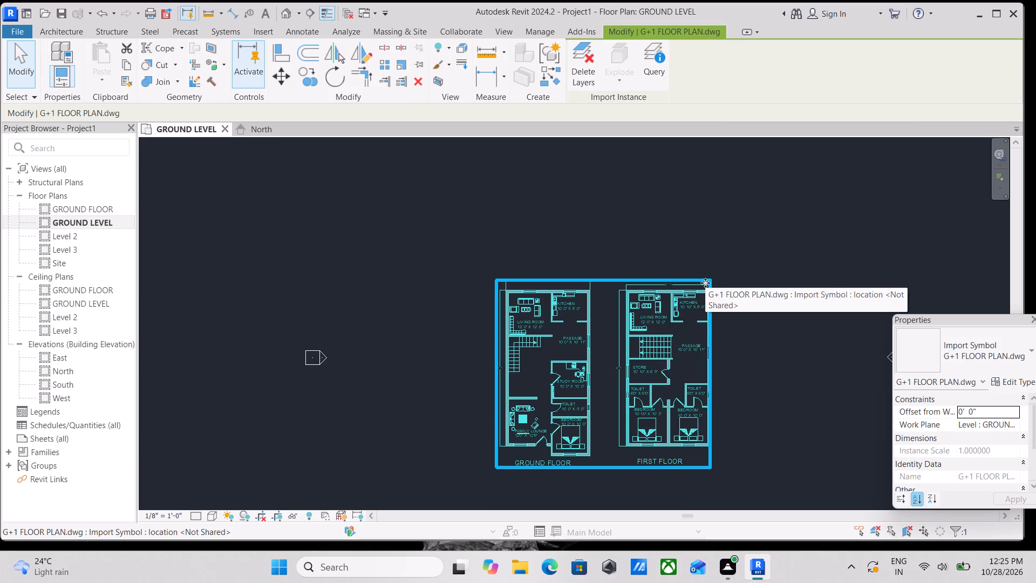
{"action": "key", "text": "p"}
{"action": "key", "text": "n"}
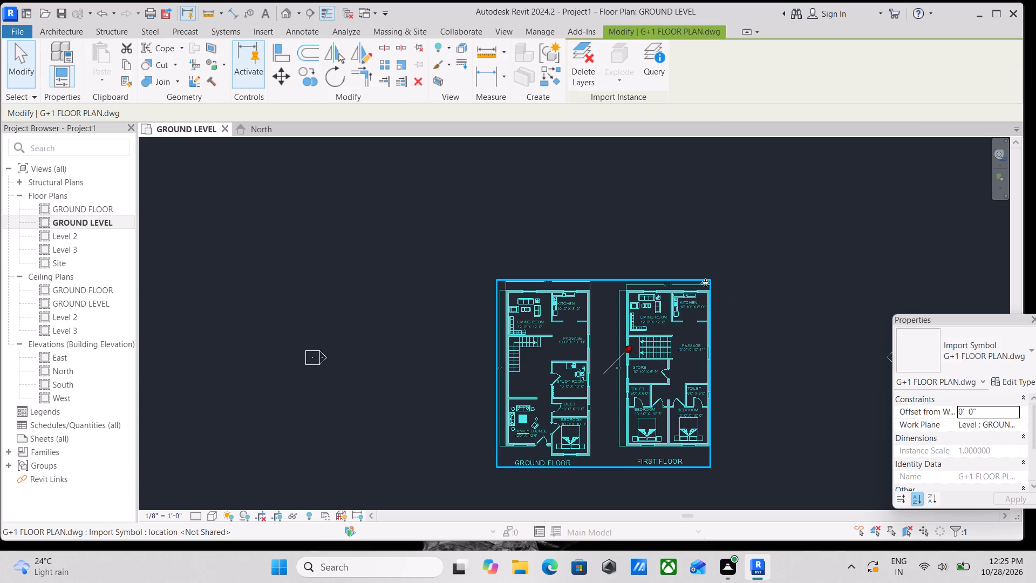
{"action": "scroll", "coordinate": [570, 318], "scroll_direction": "up", "scroll_amount": 3}
{"action": "key", "text": "Escape"}
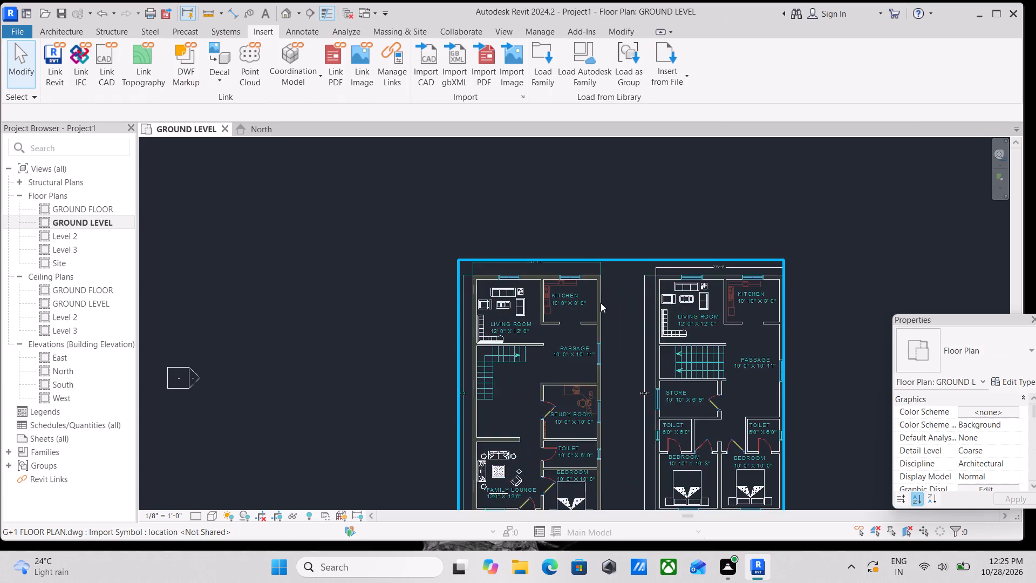
Start the Wall command and duplicate the Generic - 8" basic wall type as WALL 9".
{"action": "scroll", "coordinate": [588, 308], "scroll_direction": "up", "scroll_amount": 3}
{"action": "middle_click_drag", "start_coordinate": [501, 305], "coordinate": [652, 366]}
{"action": "scroll", "coordinate": [591, 325], "scroll_direction": "up", "scroll_amount": 3}
{"action": "scroll", "coordinate": [611, 311], "scroll_direction": "down", "scroll_amount": 2}
{"action": "middle_click_drag", "start_coordinate": [611, 311], "coordinate": [526, 298]}
{"action": "scroll", "coordinate": [535, 329], "scroll_direction": "up", "scroll_amount": 2}
{"action": "middle_click_drag", "start_coordinate": [571, 313], "coordinate": [550, 331]}
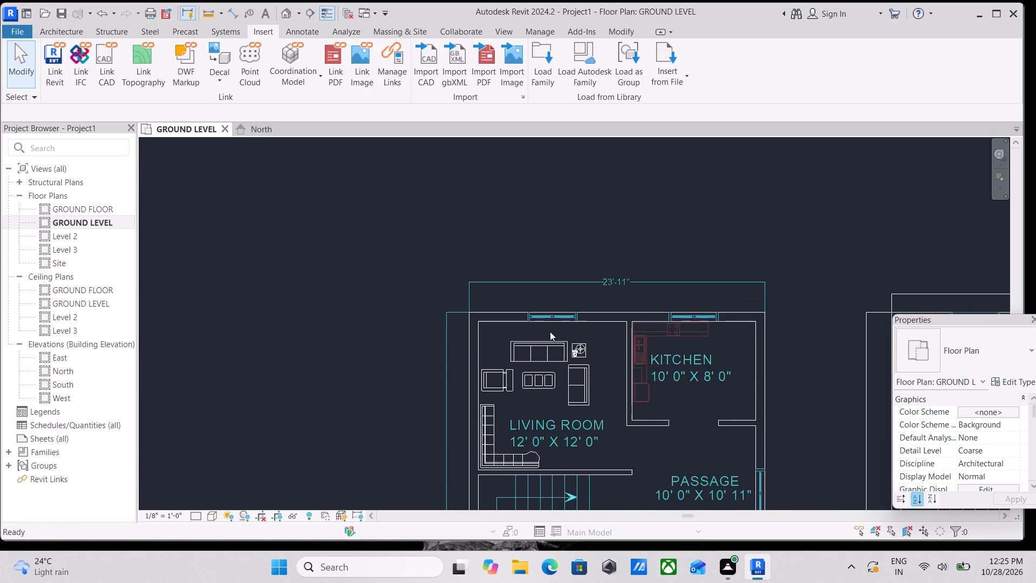
{"action": "type", "text": "WA"}
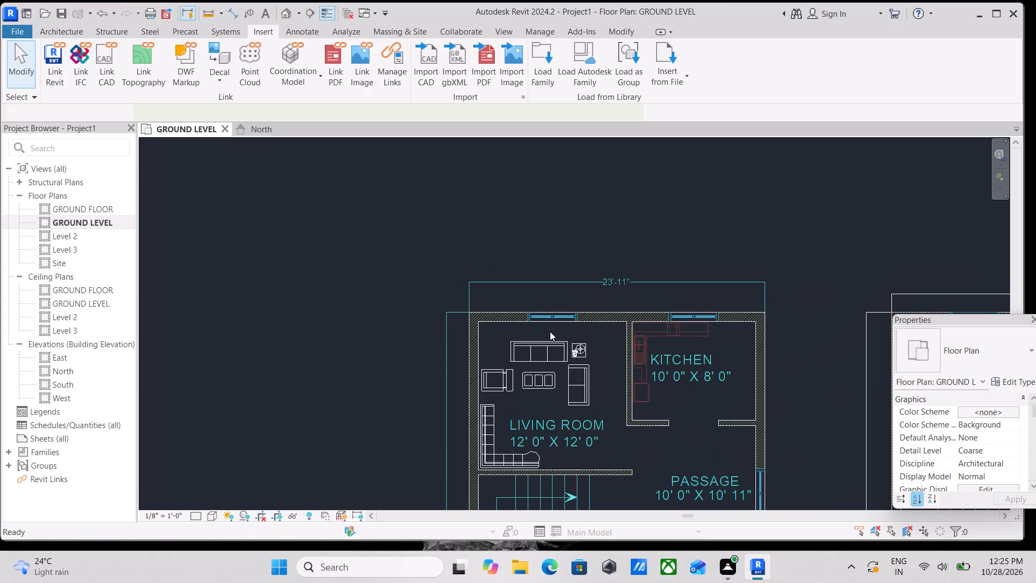
{"action": "left_click", "coordinate": [1030, 382]}
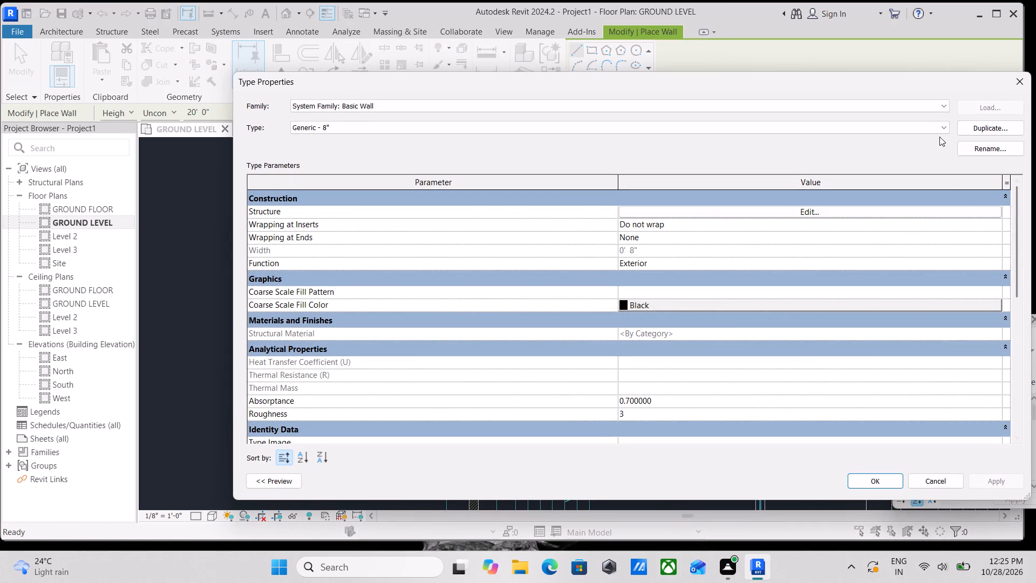
{"action": "left_click", "coordinate": [973, 125]}
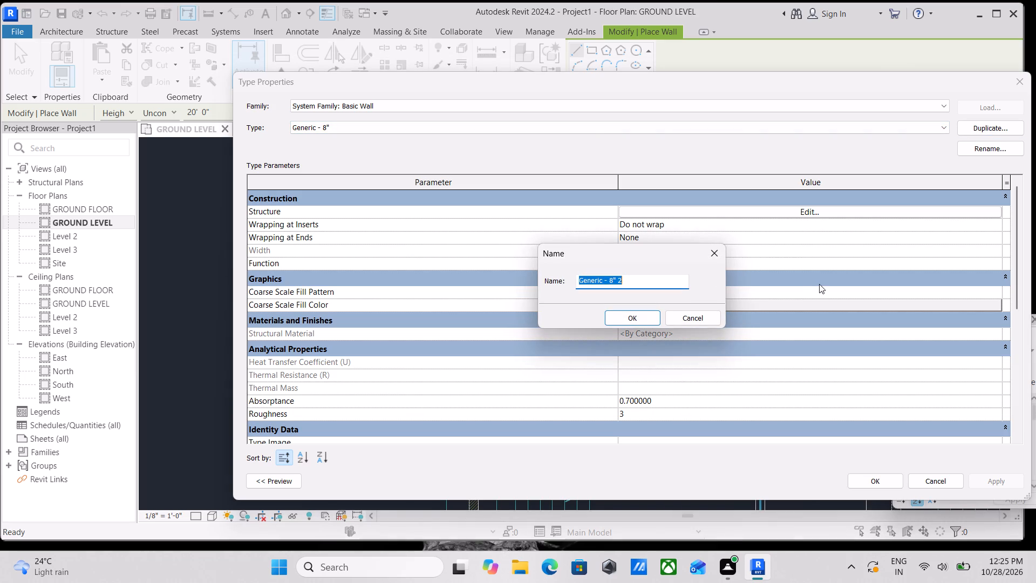
{"action": "key", "text": "BackSpace"}
{"action": "type", "text": "WALL 9"}
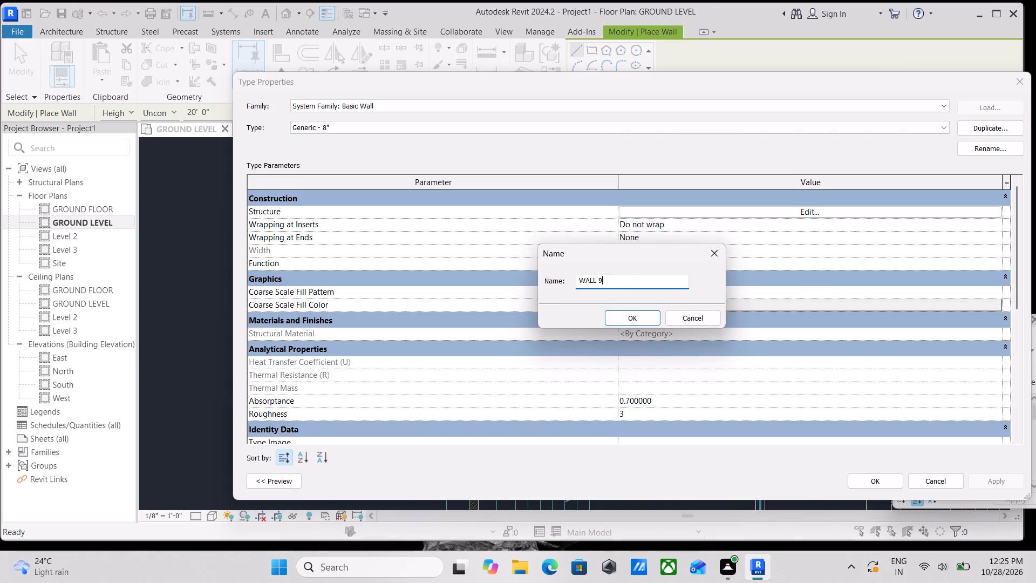
{"action": "key", "text": "shift+quotedbl"}
{"action": "left_click", "coordinate": [649, 319]}
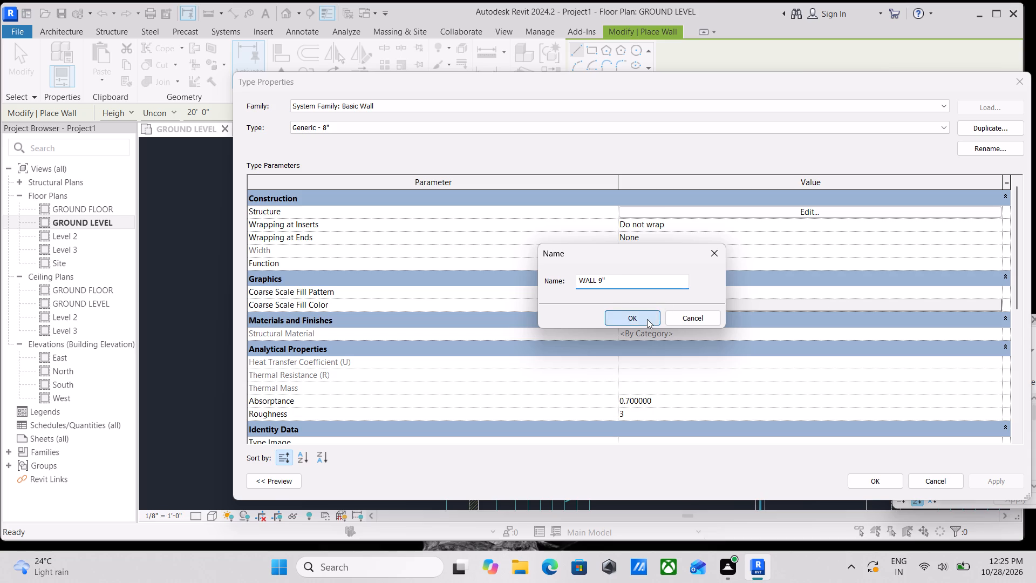
Set the structure layer thickness of the WALL 9" type to 9".
{"action": "left_click", "coordinate": [776, 207]}
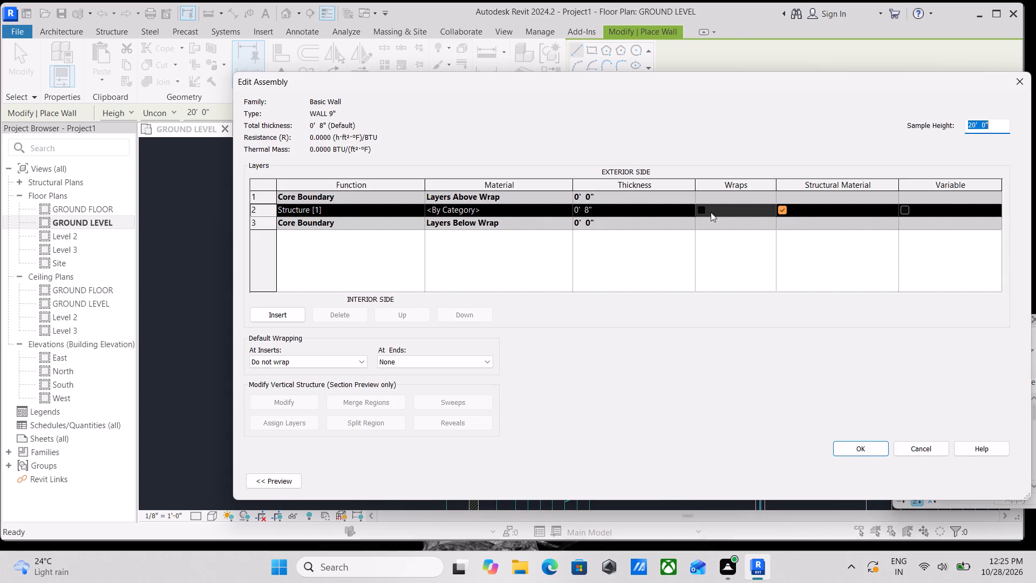
{"action": "left_click", "coordinate": [601, 207]}
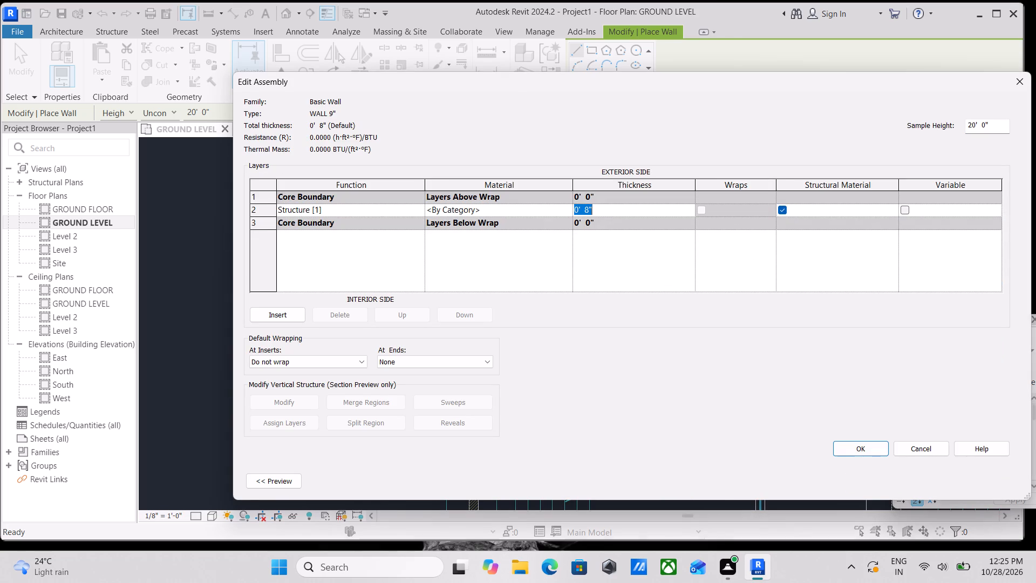
{"action": "key", "text": "9"}
{"action": "key", "text": "shift+quotedbl"}
Create a new material for the WALL 9" structure layer and rename it with a name beginning with WALL.
{"action": "left_click", "coordinate": [499, 205]}
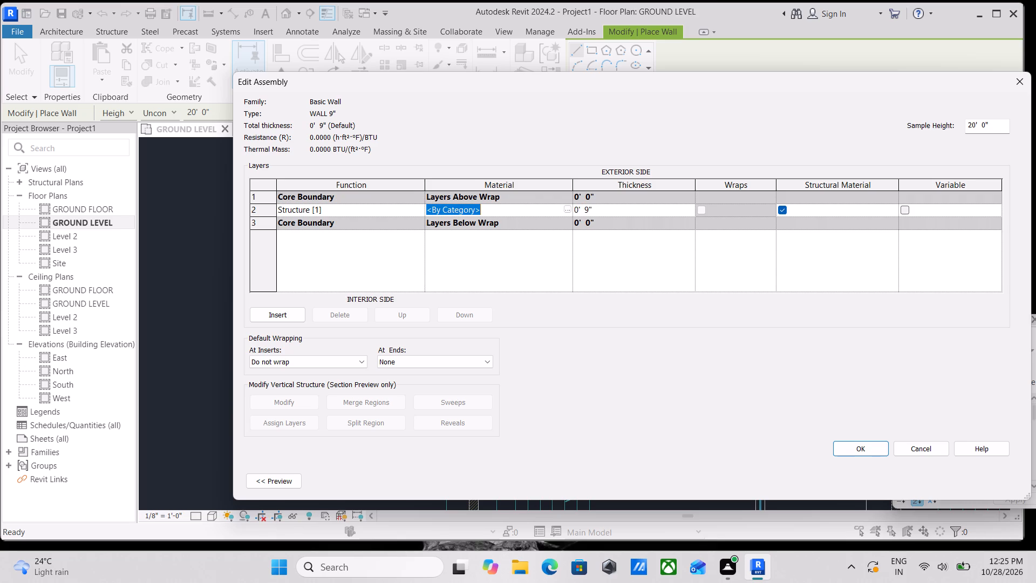
{"action": "left_click", "coordinate": [571, 210]}
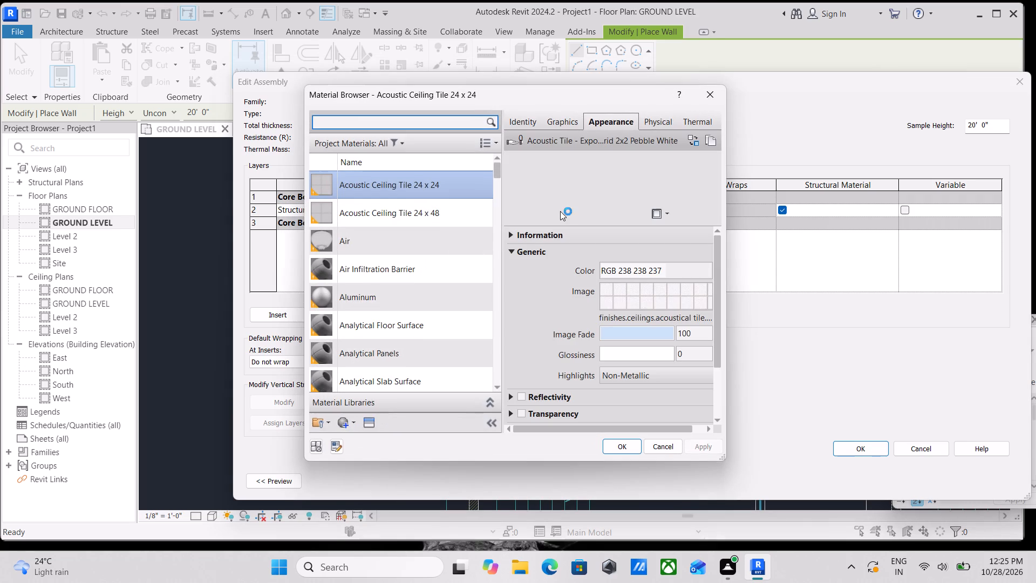
{"action": "left_click", "coordinate": [338, 421]}
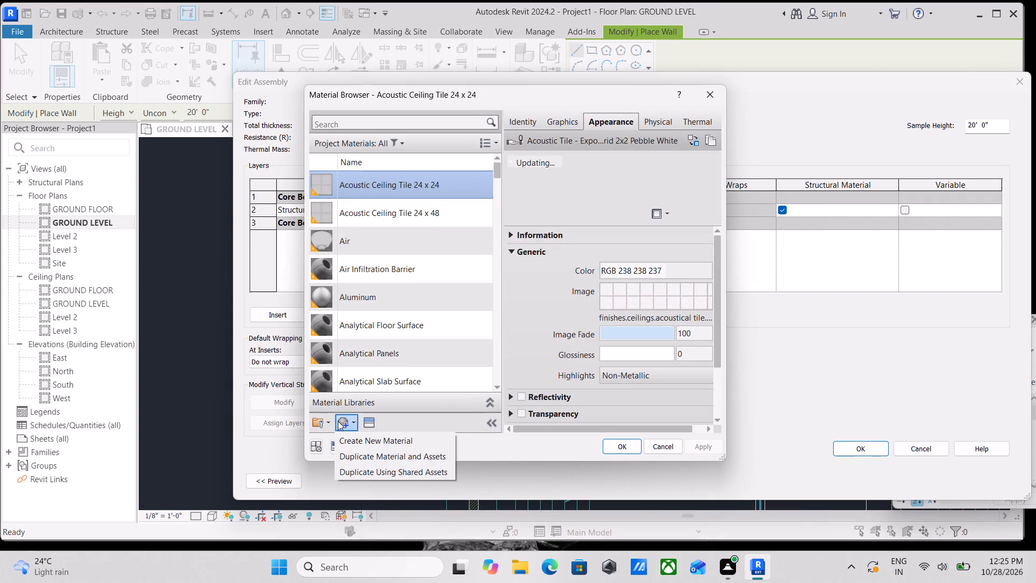
{"action": "left_click", "coordinate": [378, 440]}
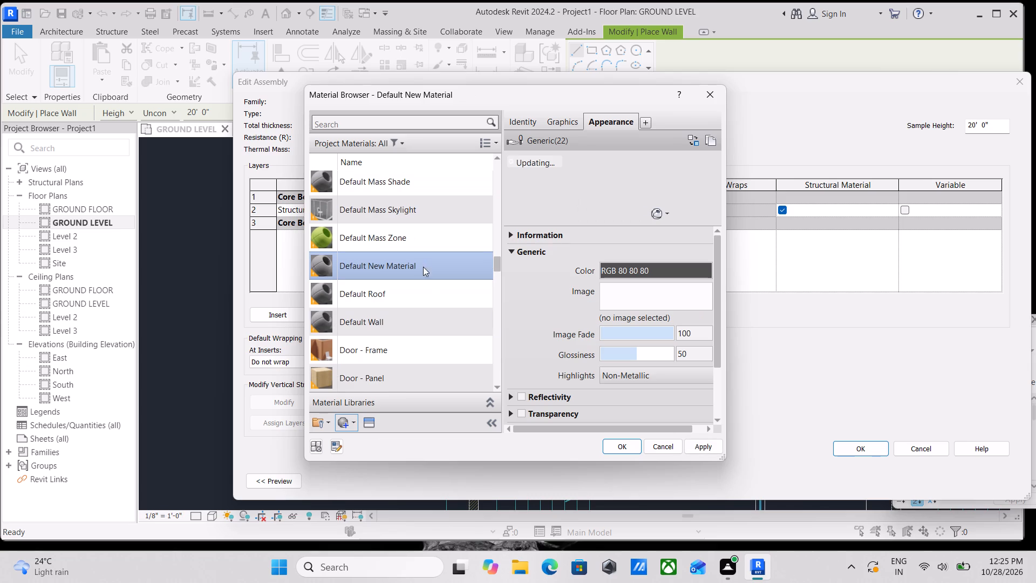
{"action": "right_click", "coordinate": [396, 259]}
{"action": "left_click", "coordinate": [406, 304]}
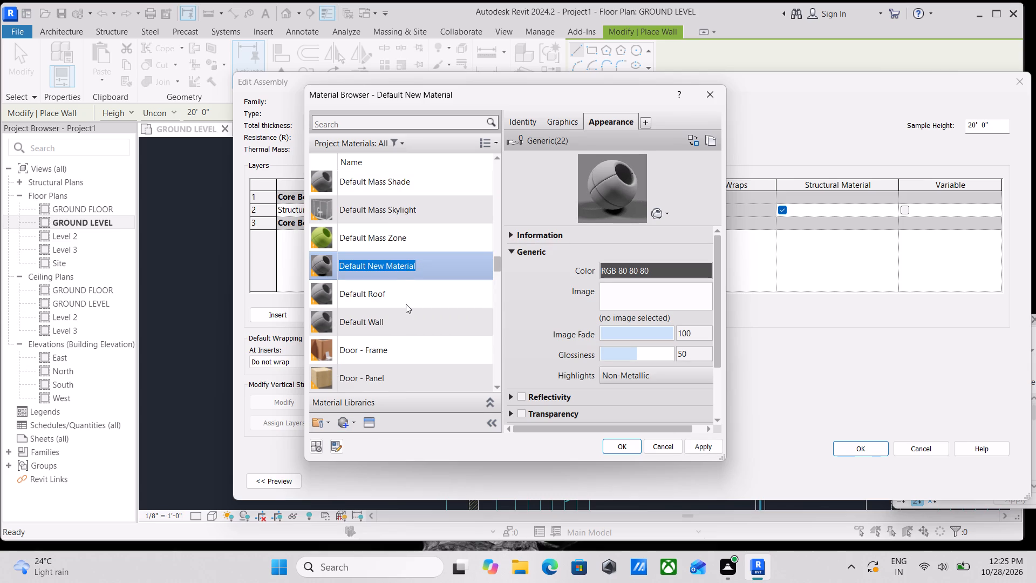
{"action": "type", "text": "WALL"}
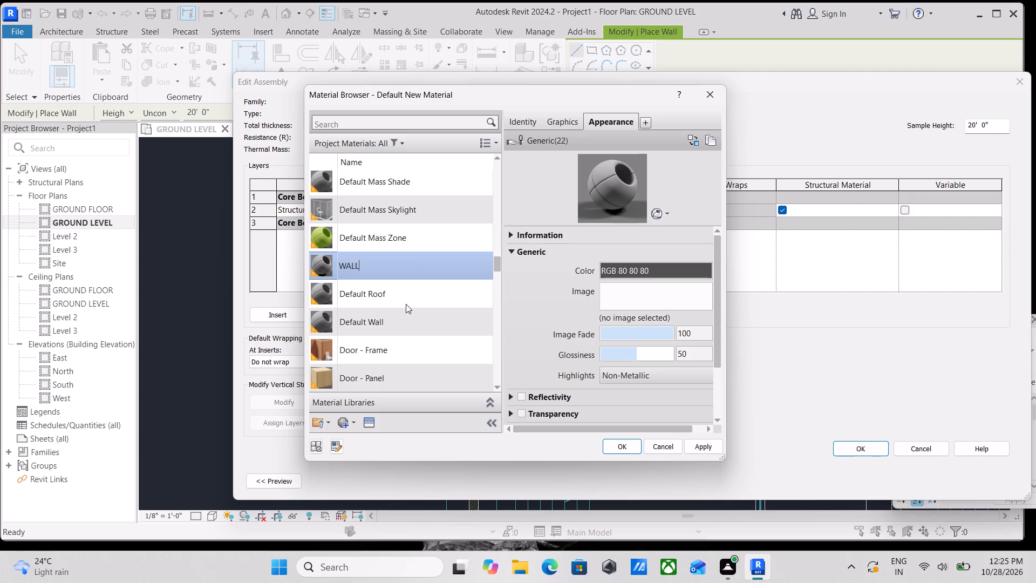
{"action": "key", "text": "space"}
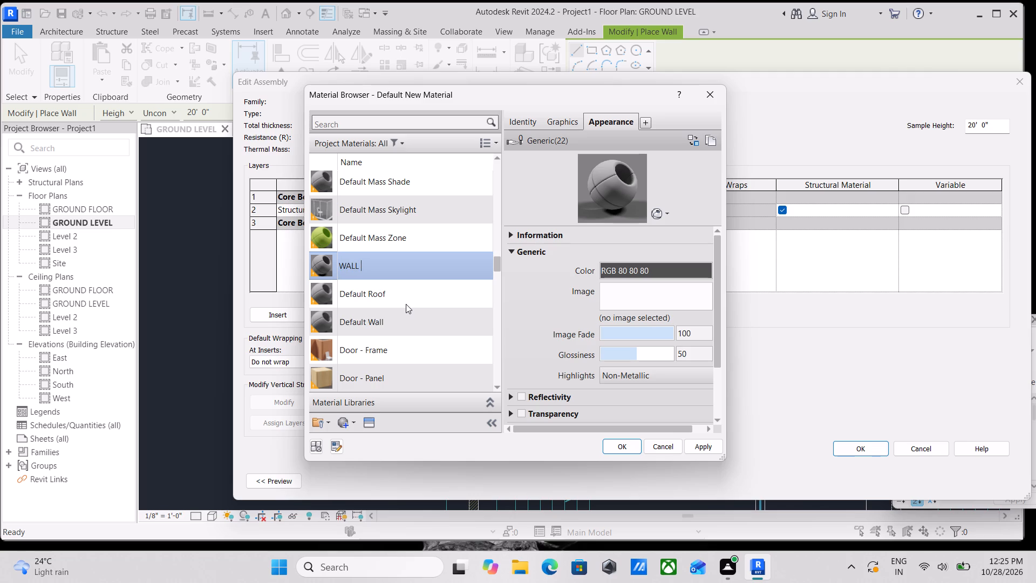
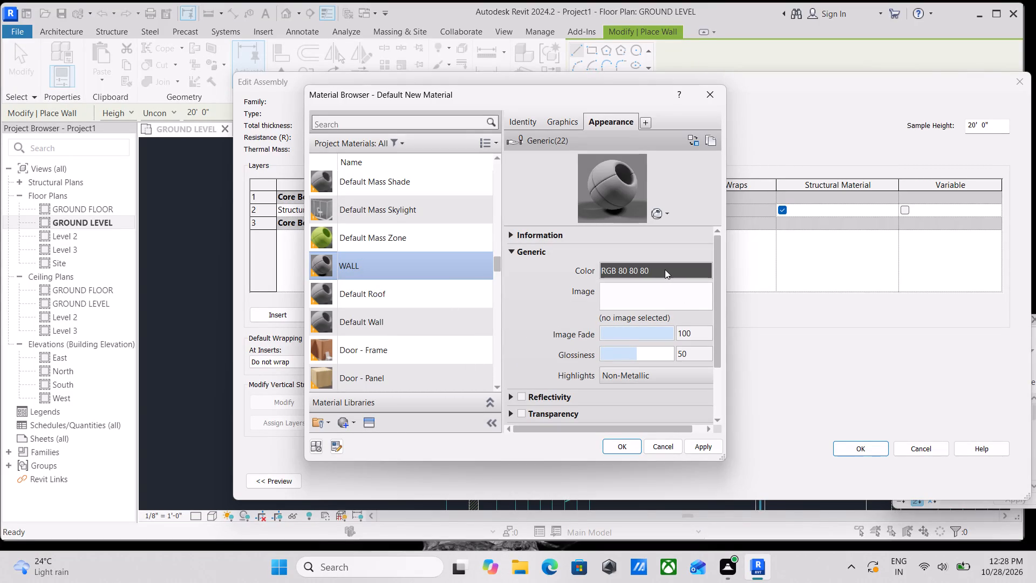
Complete the new material's name as WALL SOFT CREAM BEIGE.
{"action": "left_click", "coordinate": [374, 267]}
{"action": "key", "text": "space"}
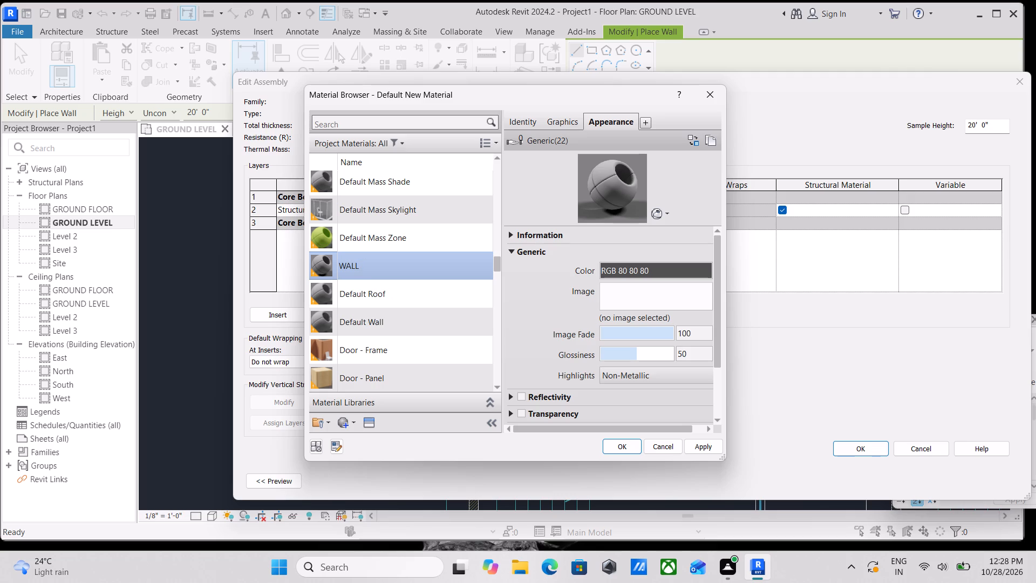
{"action": "type", "text": "SOFT CREAM BEIGE"}
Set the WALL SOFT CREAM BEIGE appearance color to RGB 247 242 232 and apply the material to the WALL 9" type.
{"action": "left_click", "coordinate": [665, 266]}
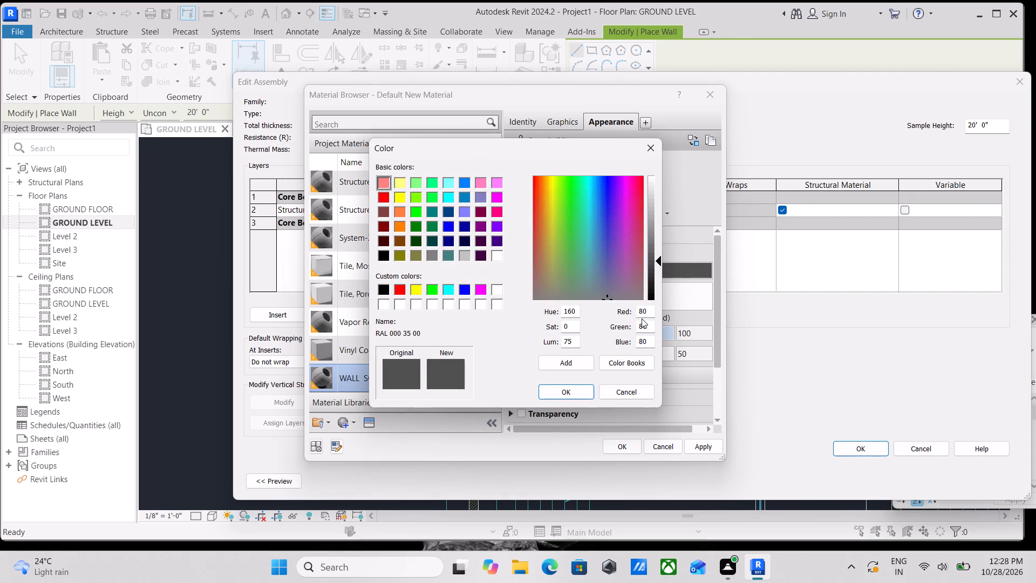
{"action": "left_click_drag", "start_coordinate": [646, 309], "coordinate": [600, 314]}
{"action": "type", "text": "247"}
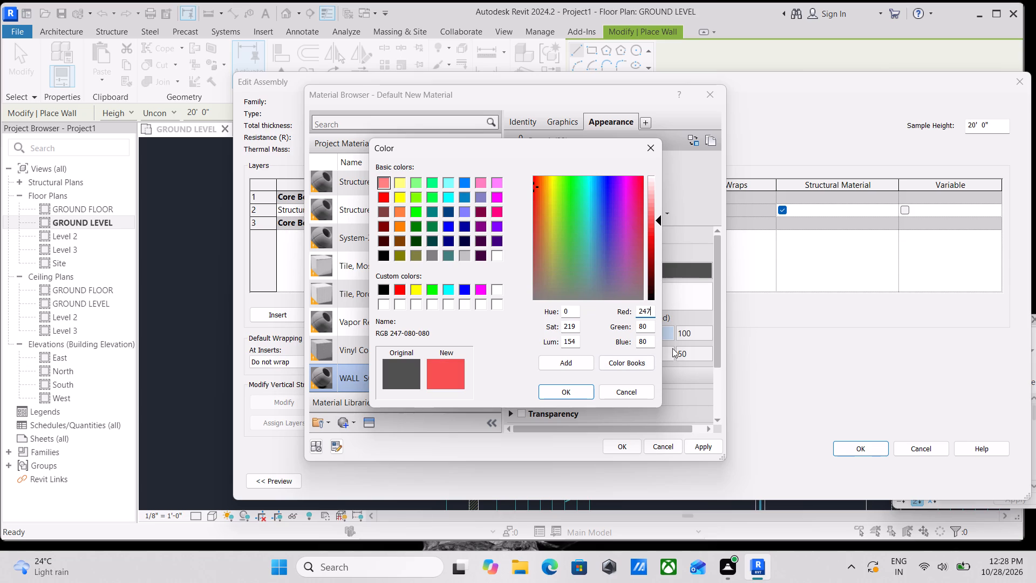
{"action": "left_click_drag", "start_coordinate": [651, 329], "coordinate": [568, 342]}
{"action": "type", "text": "242"}
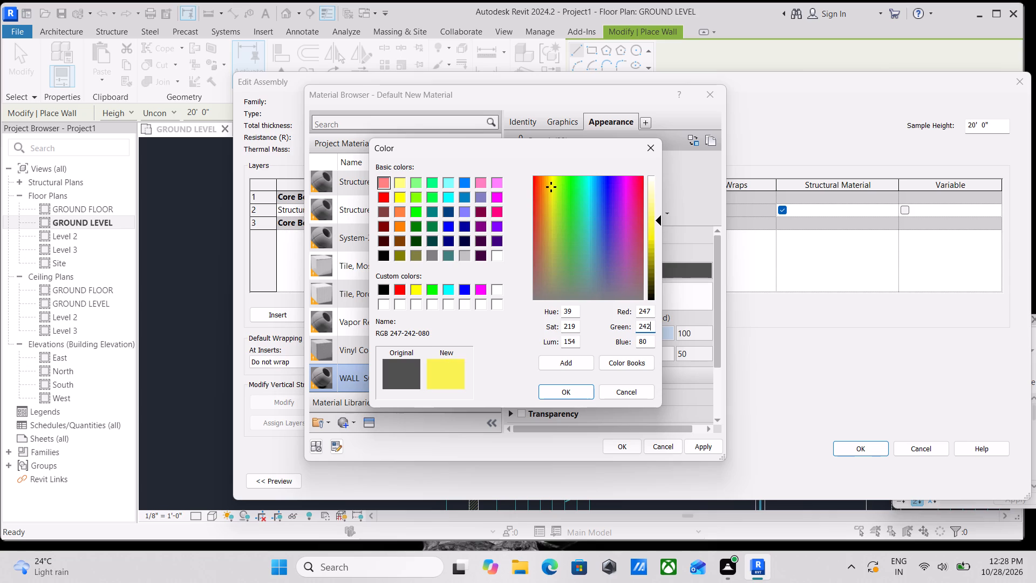
{"action": "left_click_drag", "start_coordinate": [647, 338], "coordinate": [619, 342]}
{"action": "type", "text": "232"}
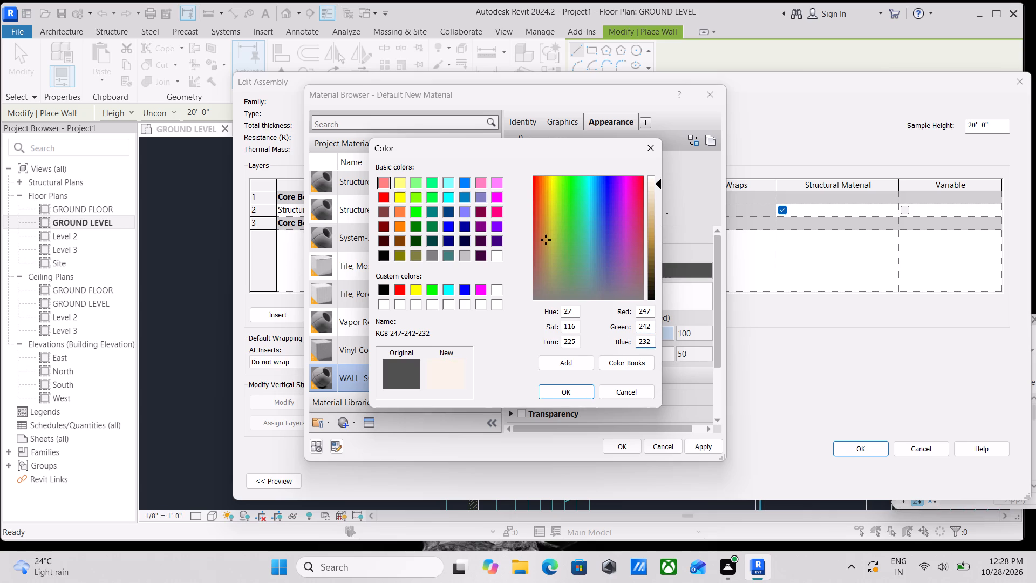
{"action": "left_click", "coordinate": [571, 390]}
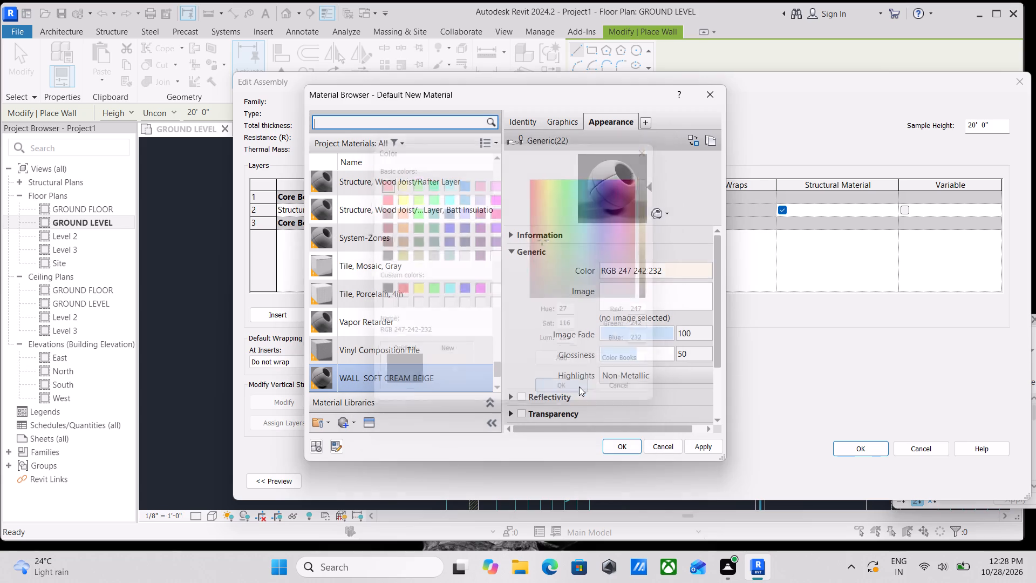
{"action": "left_click", "coordinate": [708, 450]}
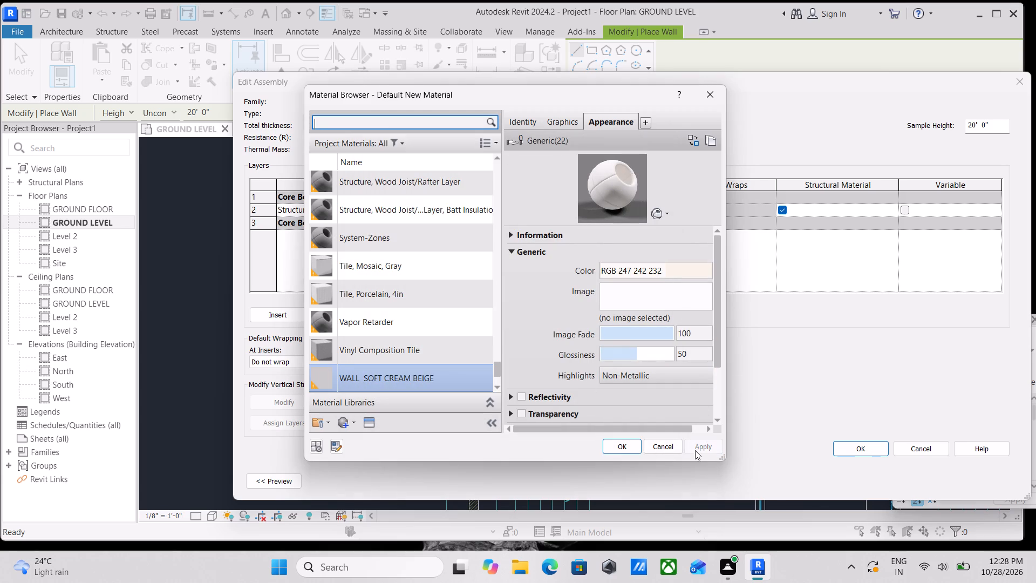
{"action": "left_click", "coordinate": [629, 452]}
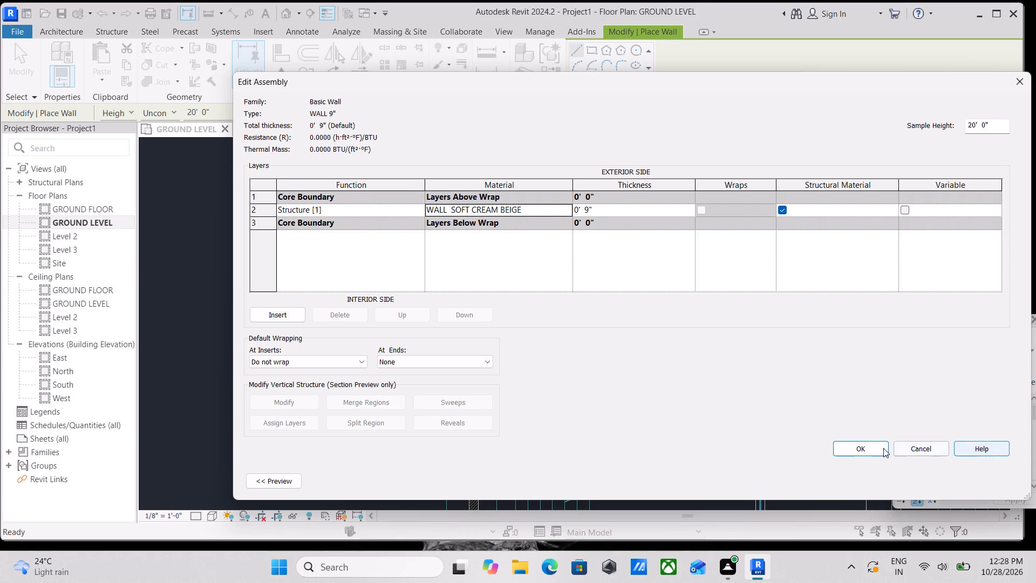
{"action": "left_click", "coordinate": [868, 451]}
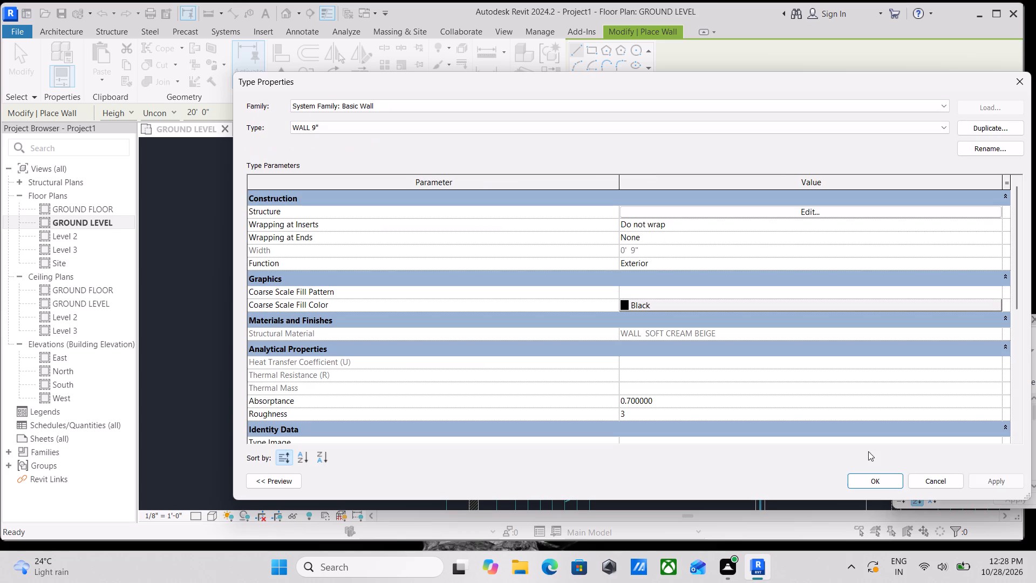
{"action": "left_click", "coordinate": [1004, 476]}
{"action": "left_click", "coordinate": [877, 477]}
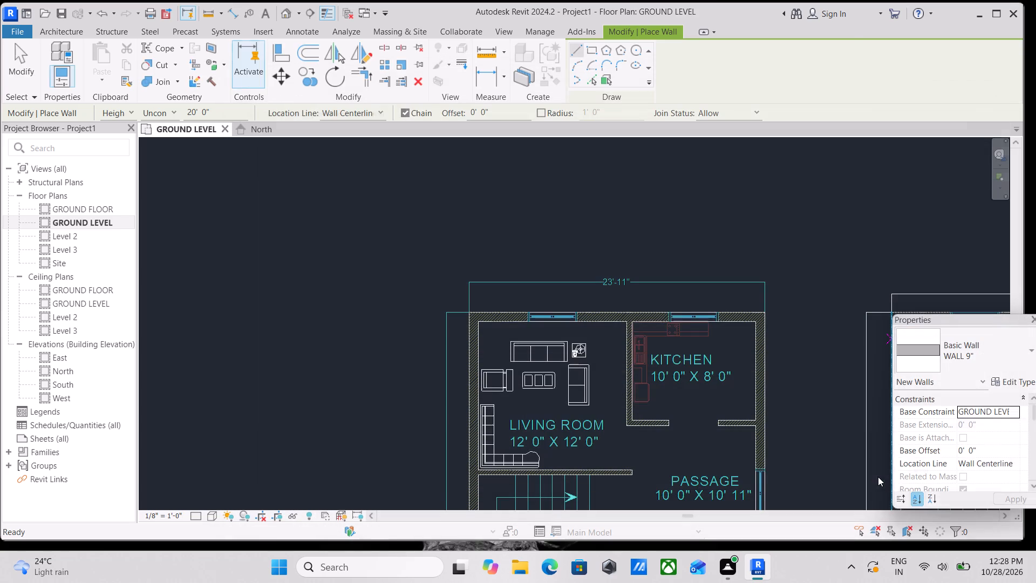
Set the new walls' height to Level 2 and their location line to Finish Face: Interior.
{"action": "scroll", "coordinate": [481, 300], "scroll_direction": "up", "scroll_amount": 2}
{"action": "scroll", "coordinate": [479, 340], "scroll_direction": "down", "scroll_amount": 2}
{"action": "middle_click_drag", "start_coordinate": [479, 340], "coordinate": [541, 367]}
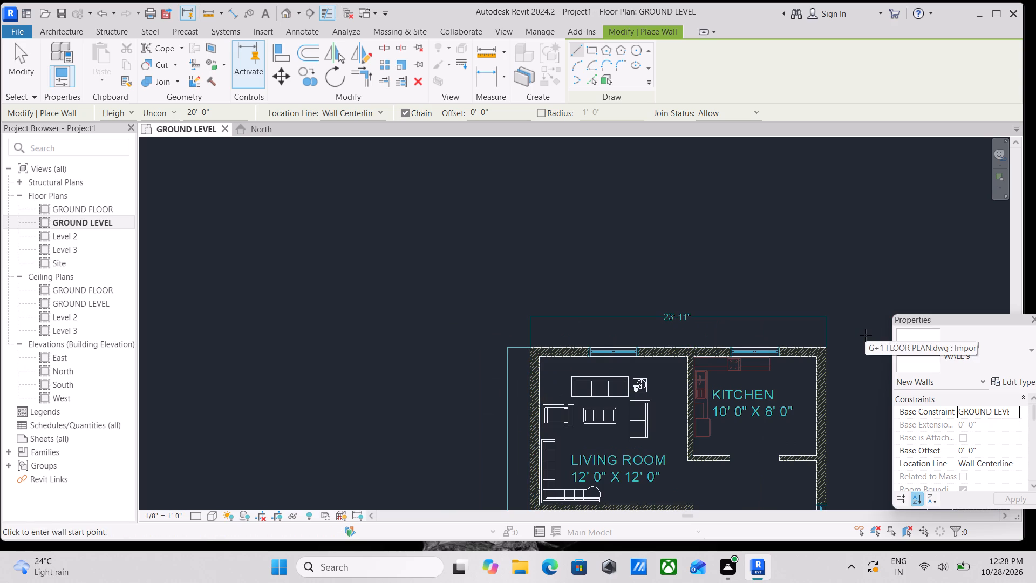
{"action": "type", "text": "WA"}
{"action": "scroll", "coordinate": [528, 355], "scroll_direction": "up", "scroll_amount": 3}
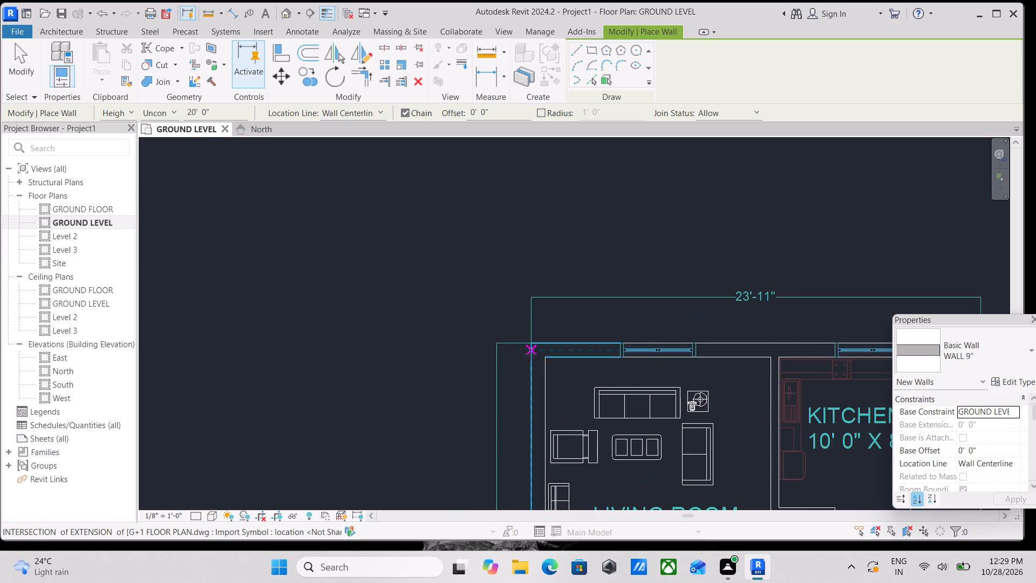
{"action": "scroll", "coordinate": [530, 354], "scroll_direction": "up", "scroll_amount": 2}
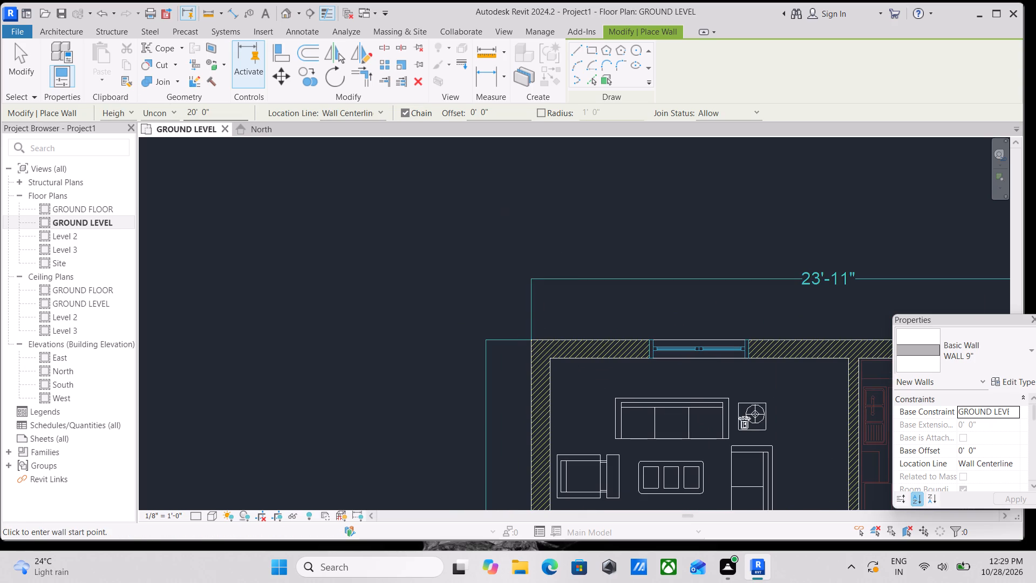
{"action": "left_click", "coordinate": [170, 109]}
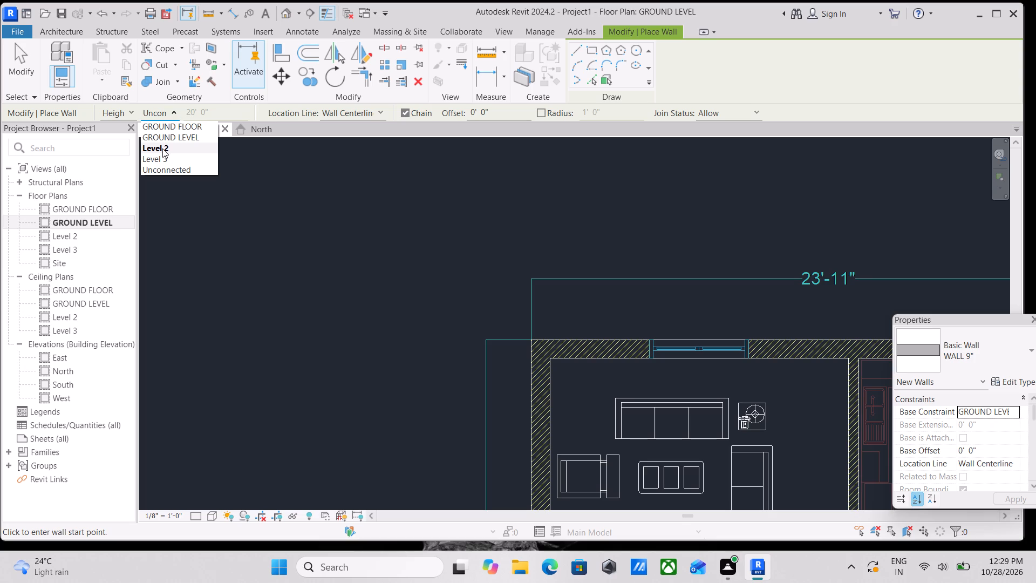
{"action": "left_click", "coordinate": [163, 148]}
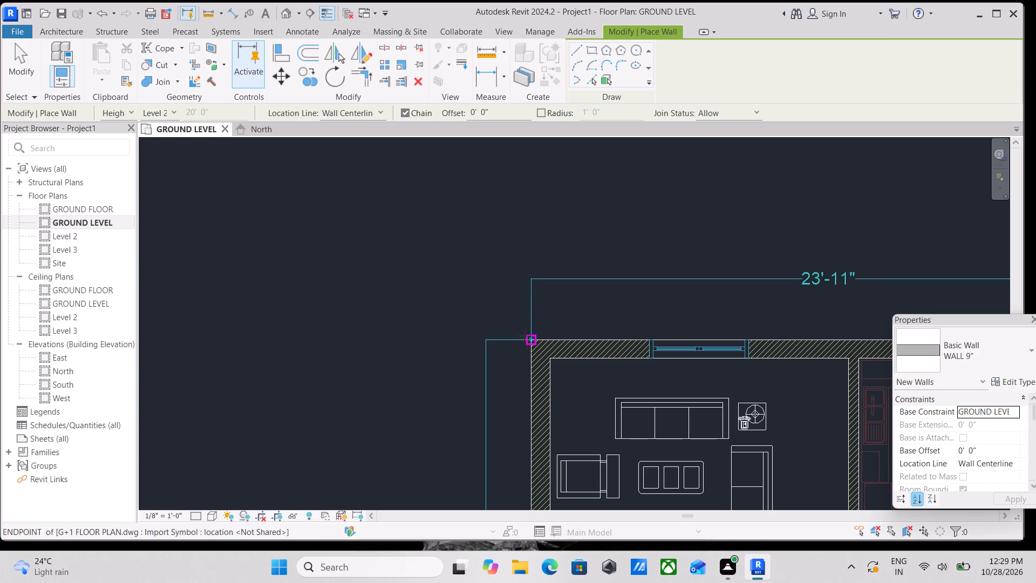
{"action": "left_click", "coordinate": [530, 340]}
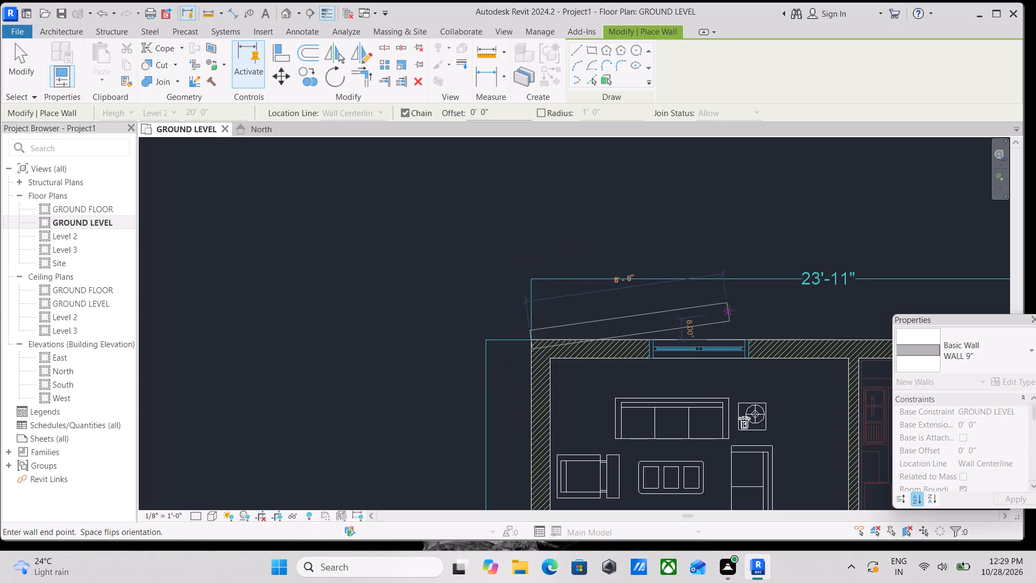
{"action": "key", "text": "Escape"}
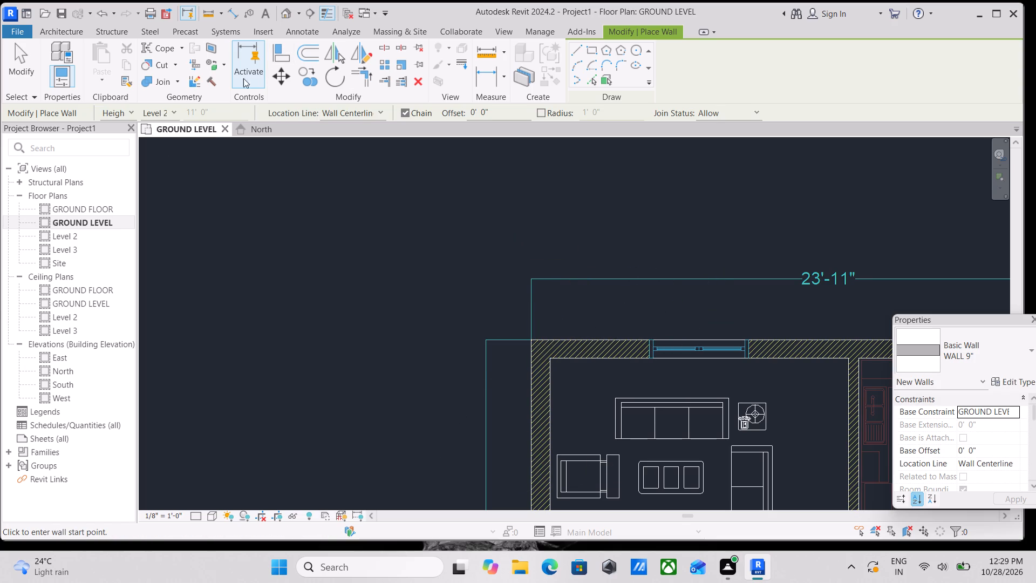
{"action": "left_click", "coordinate": [380, 111]}
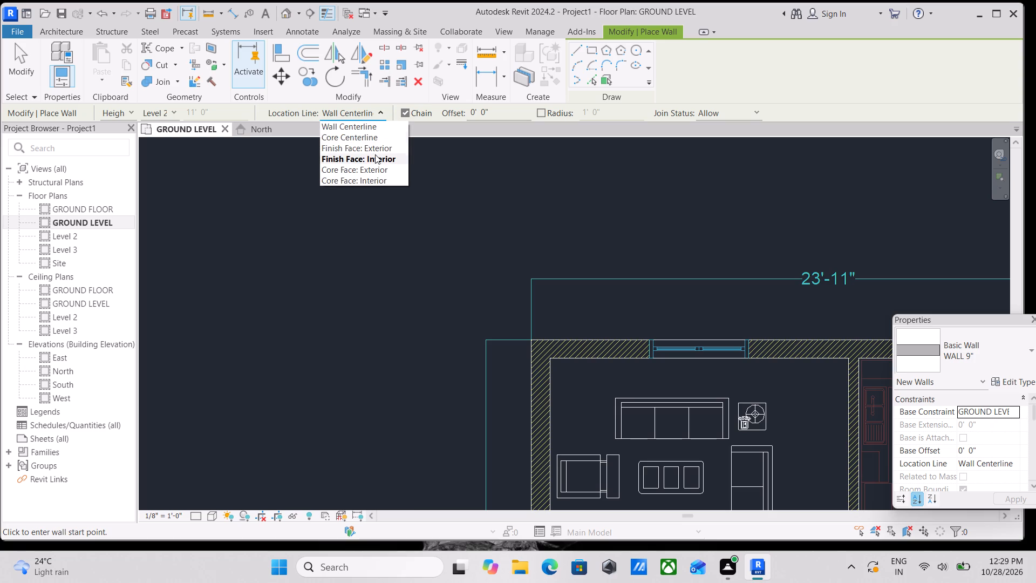
{"action": "left_click", "coordinate": [374, 158]}
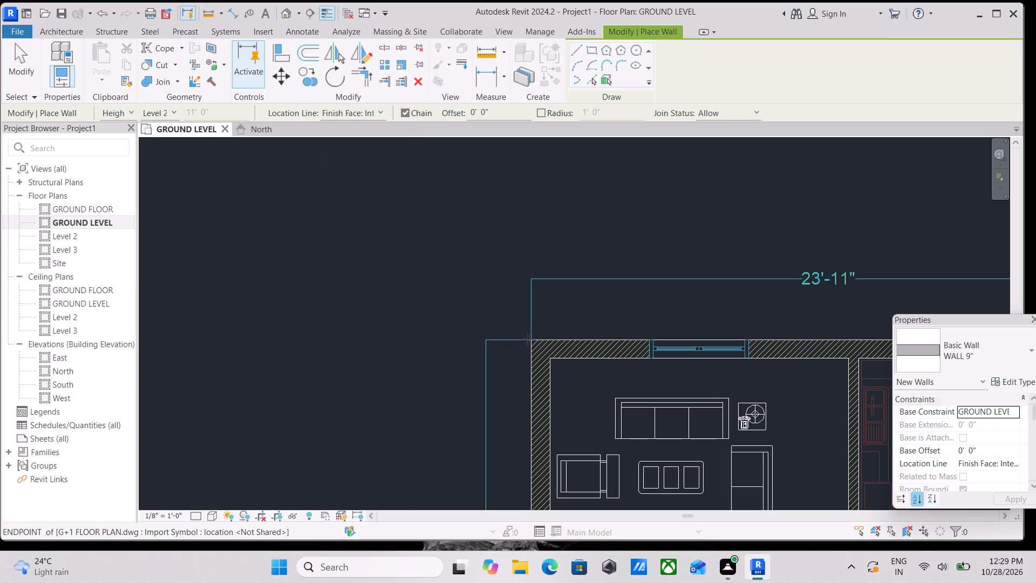
Draw the WALL 9" north exterior wall, about 23'-11" long, along the outer edge of the living room and kitchen, flipped inward.
{"action": "left_click", "coordinate": [528, 339]}
{"action": "middle_click_drag", "start_coordinate": [727, 308], "coordinate": [475, 309]}
{"action": "key", "text": "space"}
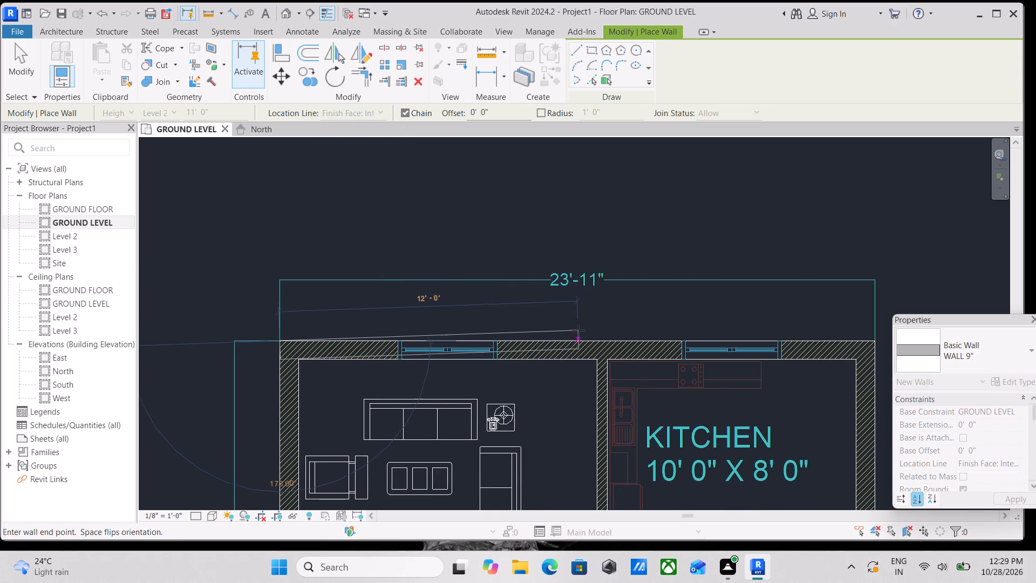
{"action": "middle_click_drag", "start_coordinate": [775, 332], "coordinate": [663, 355]}
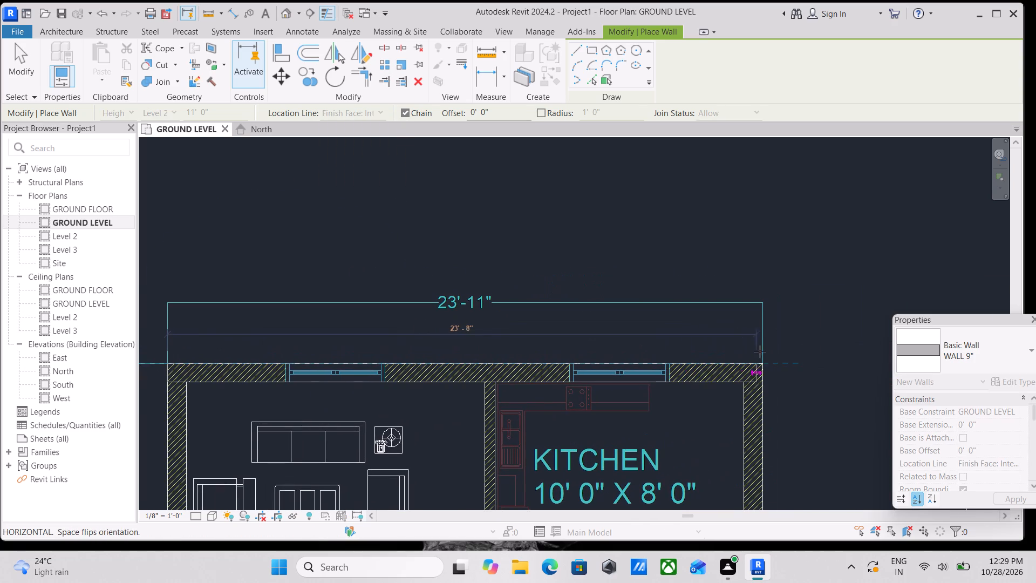
{"action": "scroll", "coordinate": [756, 363], "scroll_direction": "up", "scroll_amount": 3}
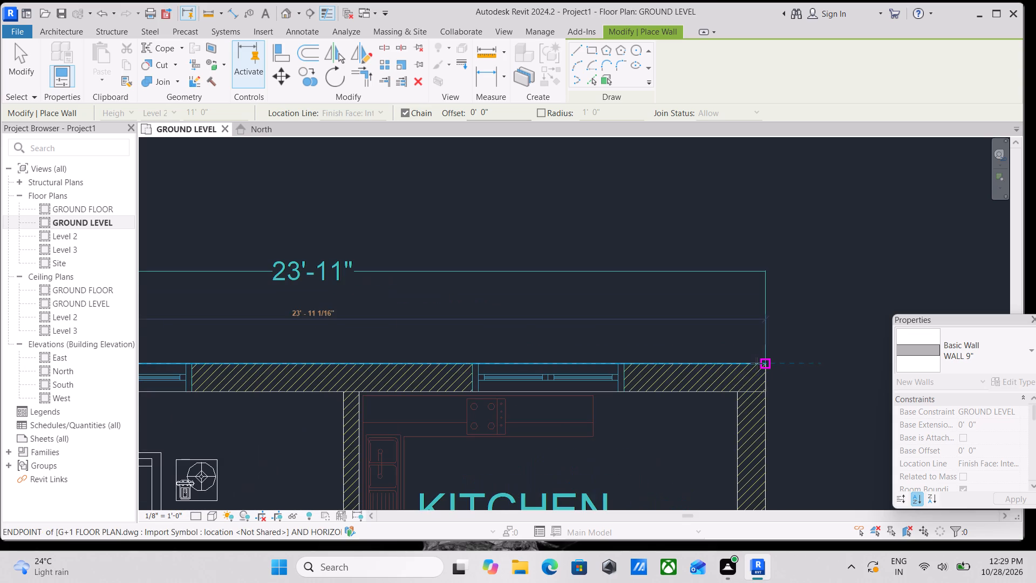
{"action": "left_click", "coordinate": [771, 365]}
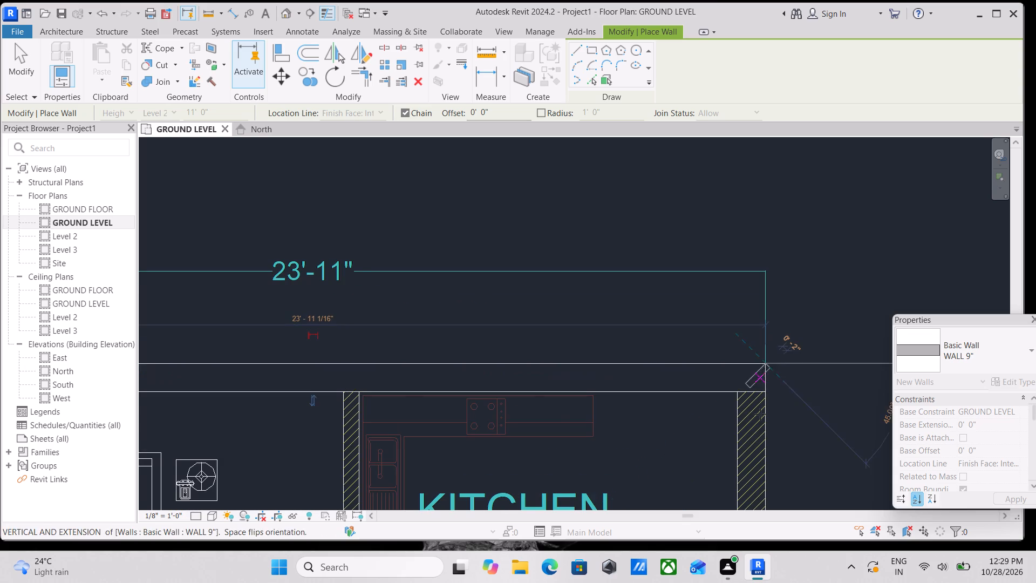
Continue the wall chain along the east exterior edge to the bedroom's outer corner and along the bedroom's south edge, ending it there.
{"action": "scroll", "coordinate": [760, 415], "scroll_direction": "down", "scroll_amount": 2}
{"action": "middle_click_drag", "start_coordinate": [760, 415], "coordinate": [748, 309]}
{"action": "scroll", "coordinate": [732, 287], "scroll_direction": "down", "scroll_amount": 3}
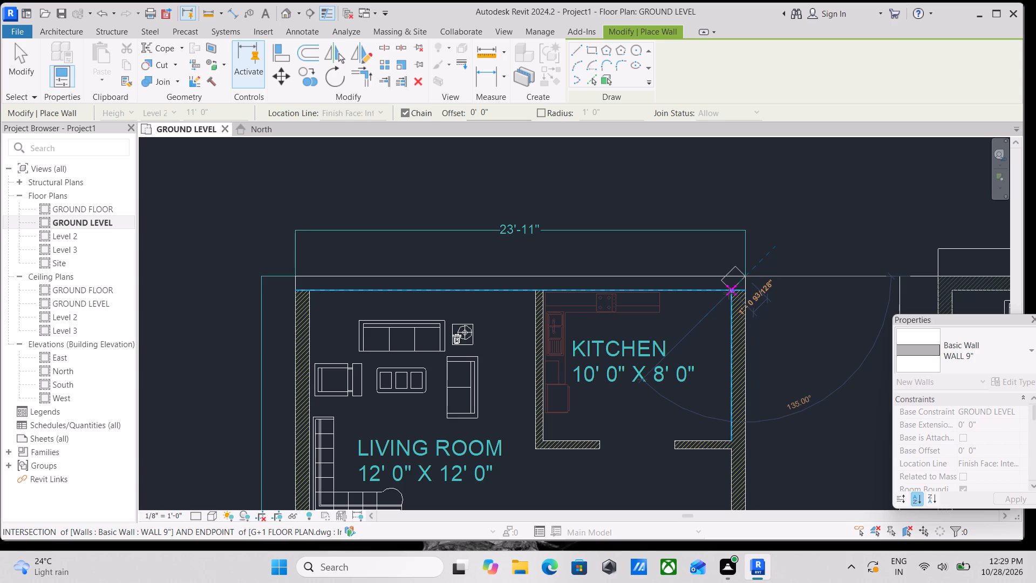
{"action": "scroll", "coordinate": [729, 293], "scroll_direction": "down", "scroll_amount": 3}
{"action": "scroll", "coordinate": [744, 399], "scroll_direction": "down", "scroll_amount": 2}
{"action": "middle_click_drag", "start_coordinate": [744, 383], "coordinate": [740, 260]}
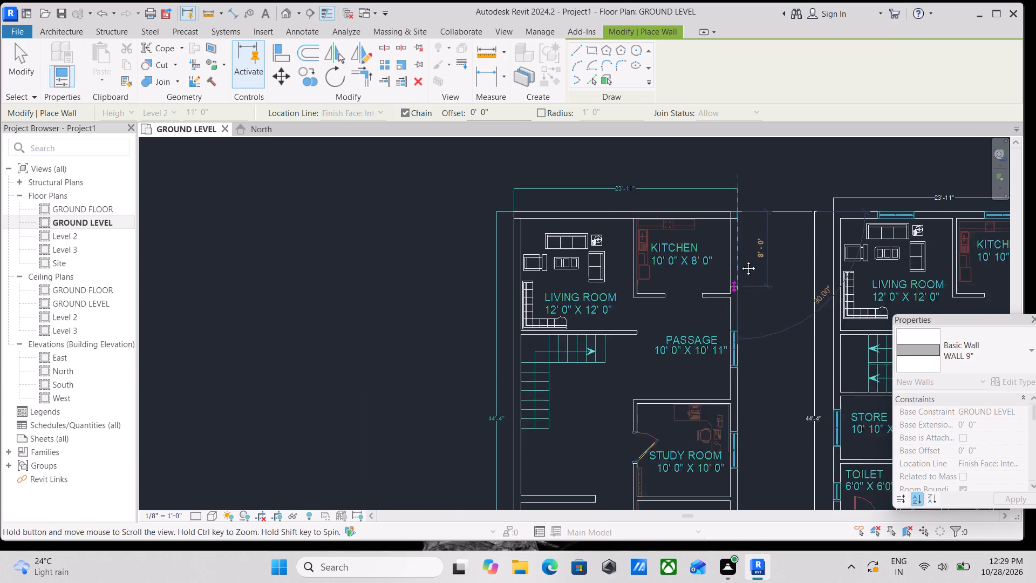
{"action": "middle_click_drag", "start_coordinate": [740, 260], "coordinate": [740, 256]}
{"action": "middle_click_drag", "start_coordinate": [741, 414], "coordinate": [750, 259]}
{"action": "scroll", "coordinate": [749, 469], "scroll_direction": "up", "scroll_amount": 3}
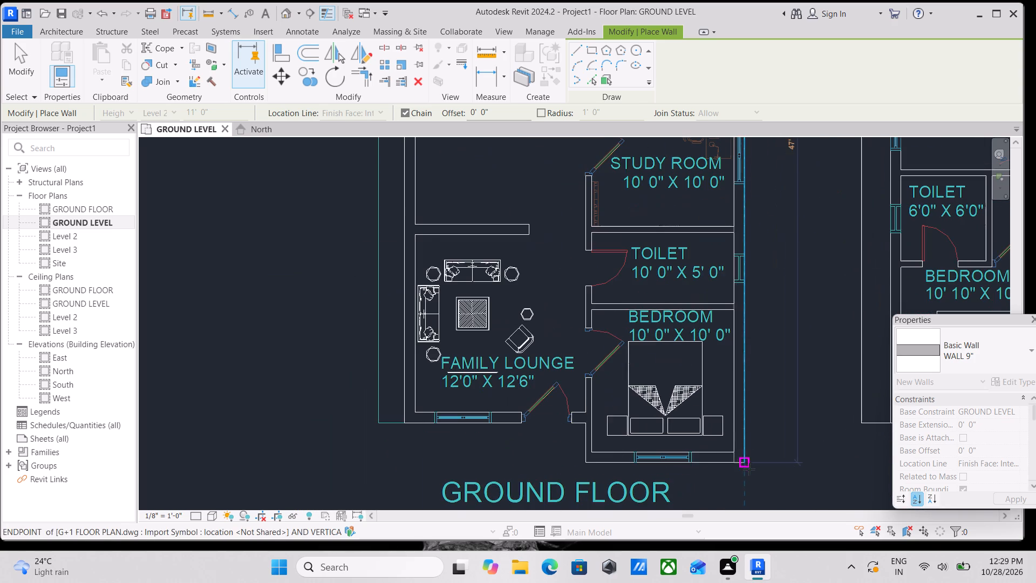
{"action": "left_click", "coordinate": [748, 462]}
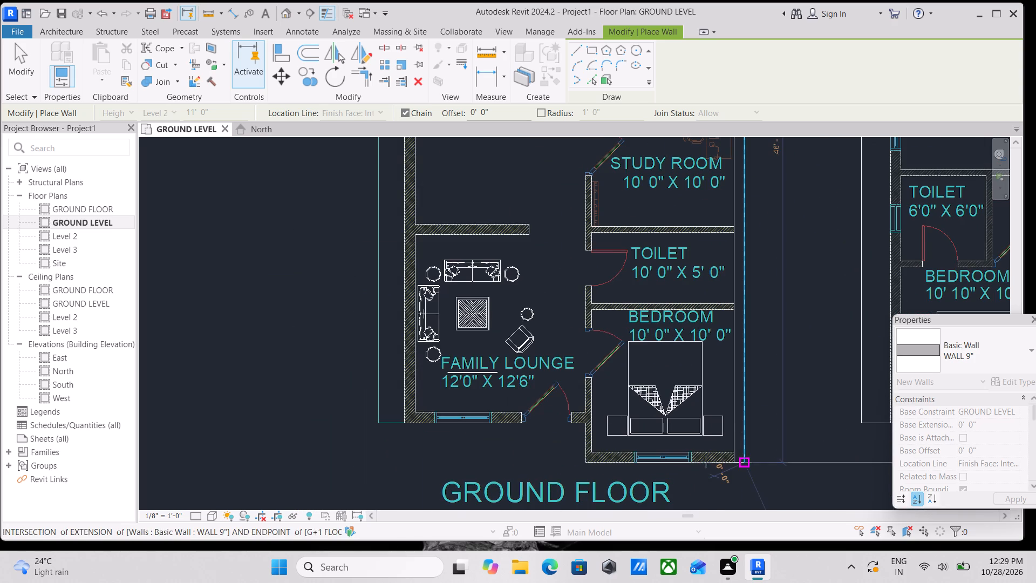
{"action": "left_click", "coordinate": [585, 464]}
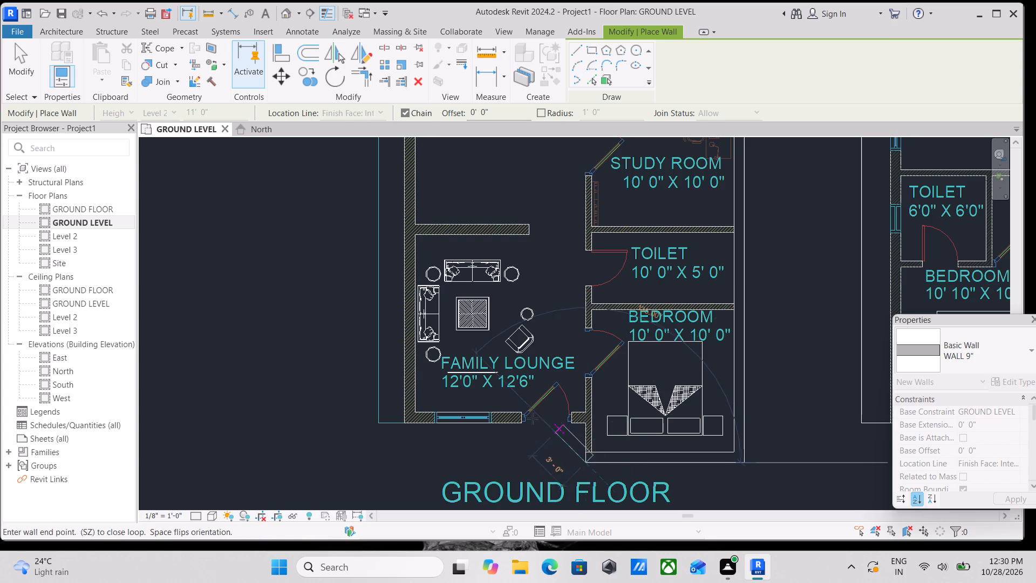
{"action": "key", "text": "Escape"}
Draw the west exterior WALL 9" from the living room's northwest corner down to the family lounge's southwest corner.
{"action": "scroll", "coordinate": [372, 364], "scroll_direction": "down", "scroll_amount": 2}
{"action": "middle_click_drag", "start_coordinate": [390, 374], "coordinate": [493, 426]}
{"action": "scroll", "coordinate": [495, 391], "scroll_direction": "down", "scroll_amount": 2}
{"action": "middle_click_drag", "start_coordinate": [495, 419], "coordinate": [494, 468]}
{"action": "middle_click_drag", "start_coordinate": [494, 396], "coordinate": [515, 568]}
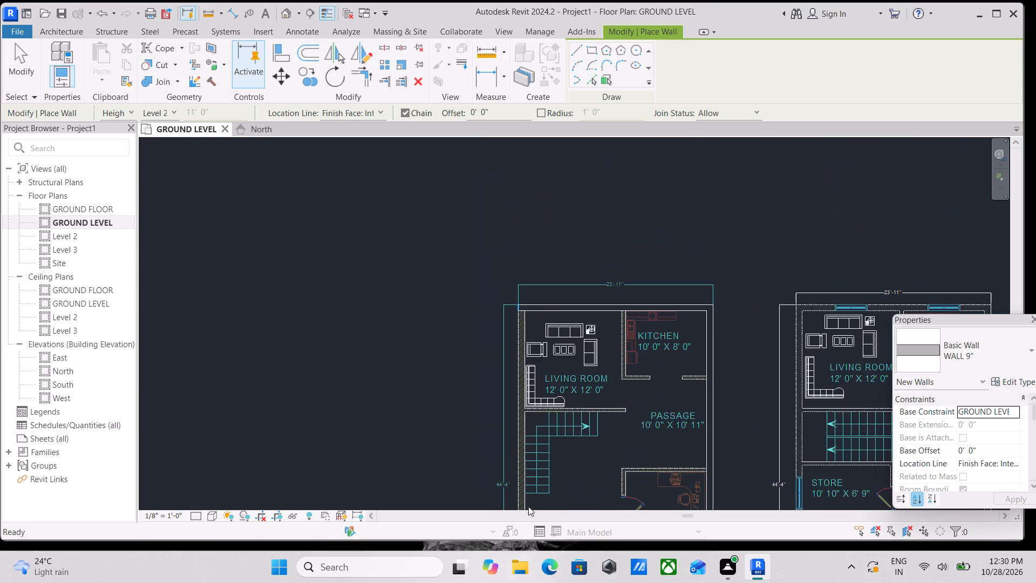
{"action": "scroll", "coordinate": [524, 322], "scroll_direction": "up", "scroll_amount": 6}
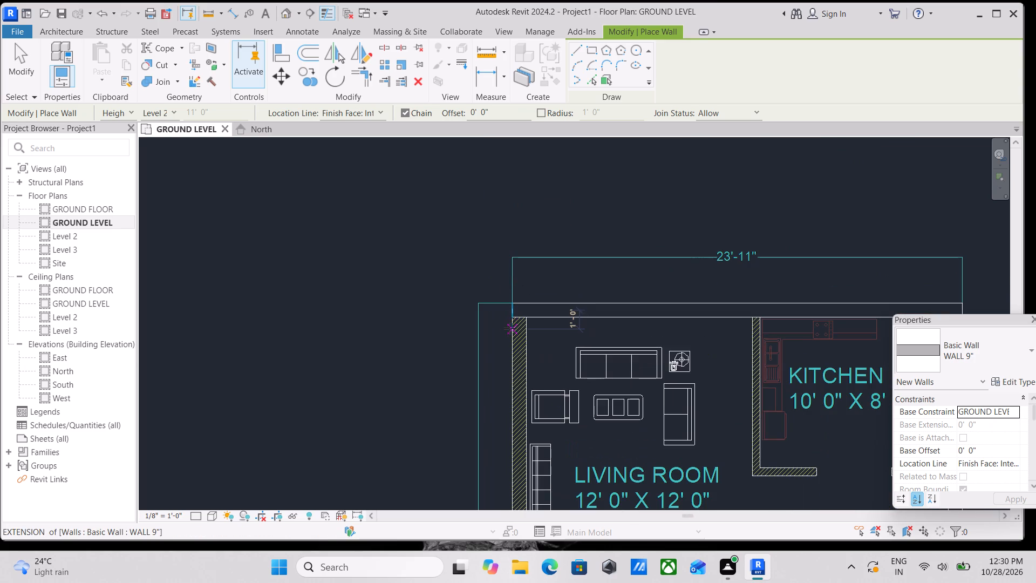
{"action": "left_click", "coordinate": [510, 320]}
{"action": "middle_click_drag", "start_coordinate": [514, 453], "coordinate": [510, 284]}
{"action": "scroll", "coordinate": [497, 367], "scroll_direction": "down", "scroll_amount": 4}
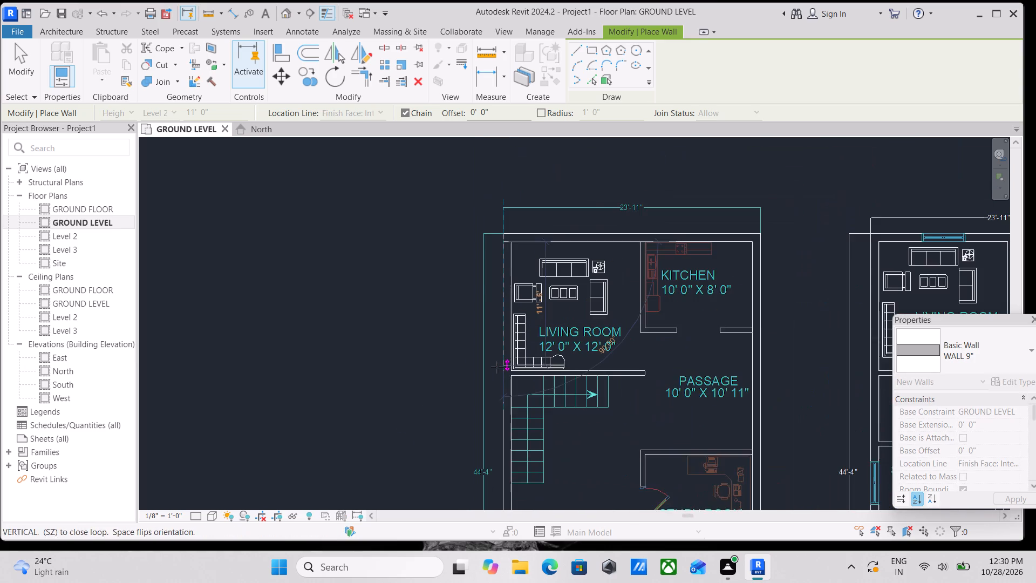
{"action": "middle_click_drag", "start_coordinate": [497, 367], "coordinate": [499, 334]}
{"action": "scroll", "coordinate": [500, 464], "scroll_direction": "down", "scroll_amount": 2}
{"action": "middle_click_drag", "start_coordinate": [500, 464], "coordinate": [528, 338]}
{"action": "scroll", "coordinate": [529, 336], "scroll_direction": "down", "scroll_amount": 1}
{"action": "scroll", "coordinate": [524, 442], "scroll_direction": "down", "scroll_amount": 1}
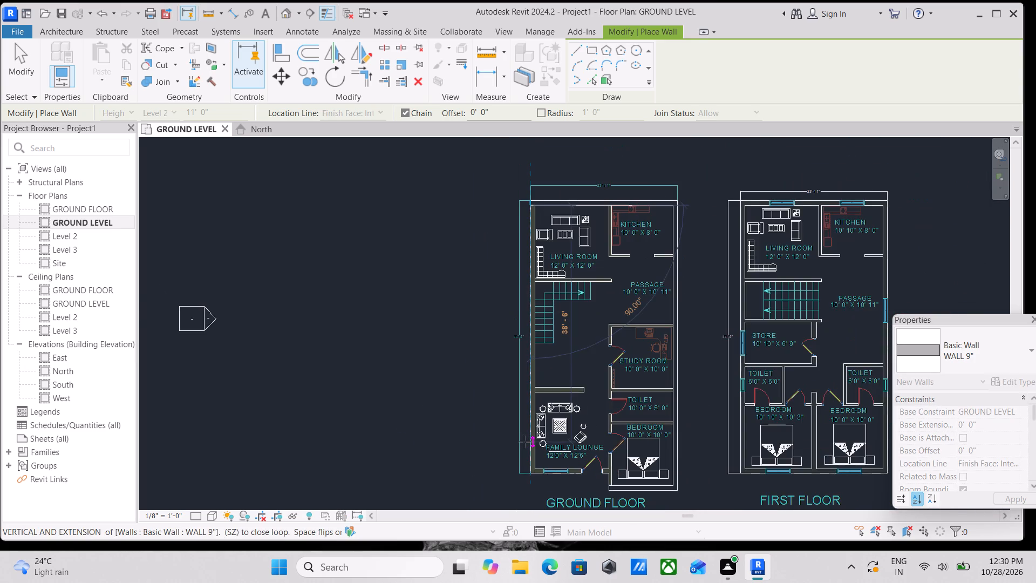
{"action": "scroll", "coordinate": [522, 474], "scroll_direction": "up", "scroll_amount": 7}
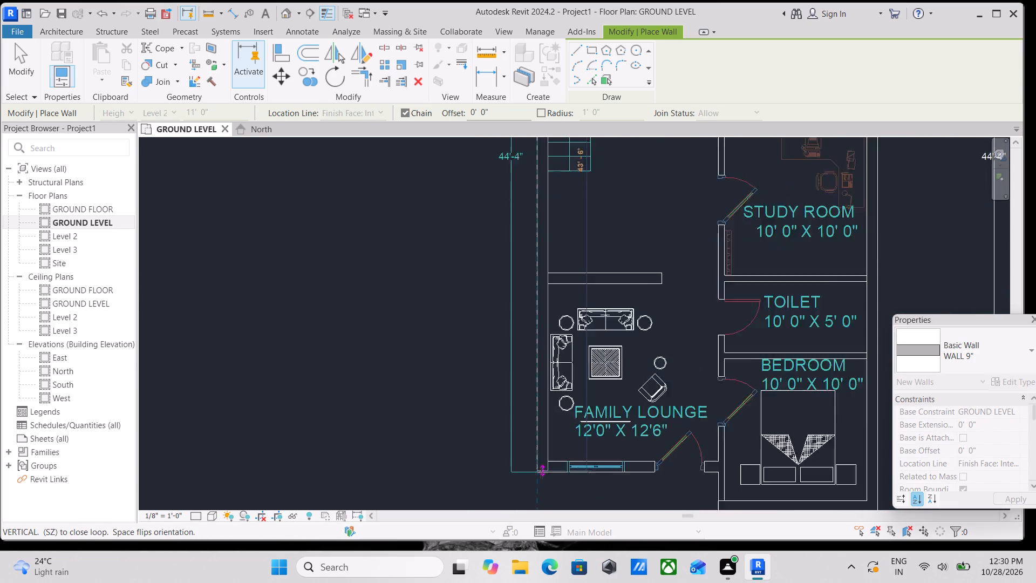
{"action": "scroll", "coordinate": [541, 473], "scroll_direction": "up", "scroll_amount": 4}
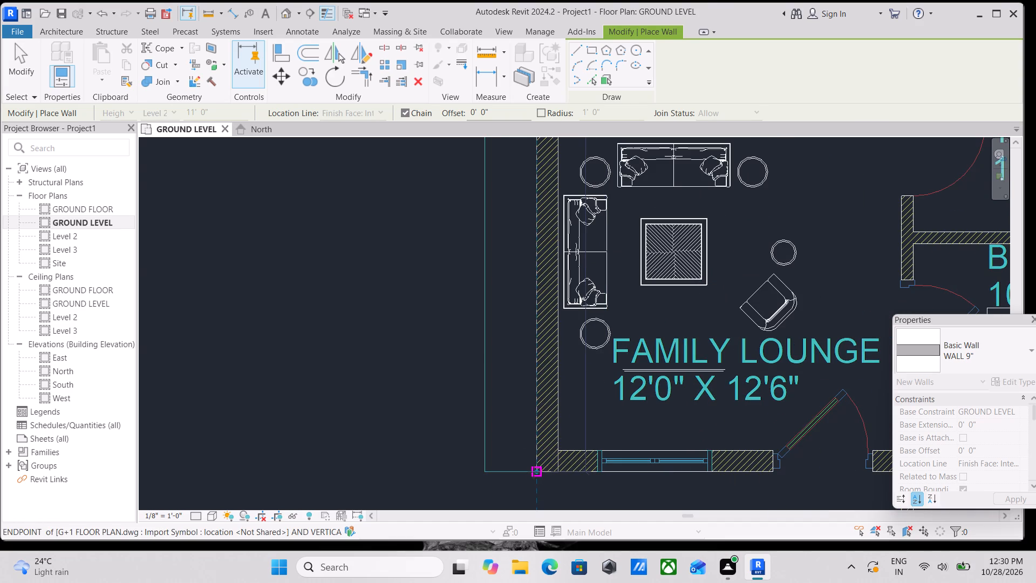
{"action": "left_click", "coordinate": [535, 471]}
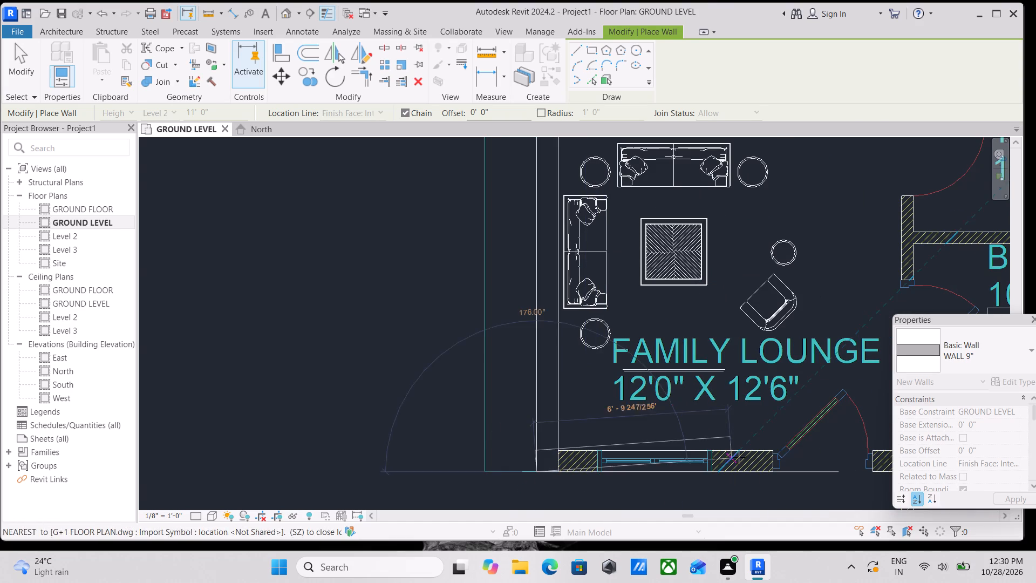
Continue the wall chain about 12'-9" along the family lounge's south edge to the bedroom wall, ending it there.
{"action": "middle_click_drag", "start_coordinate": [780, 483], "coordinate": [555, 455]}
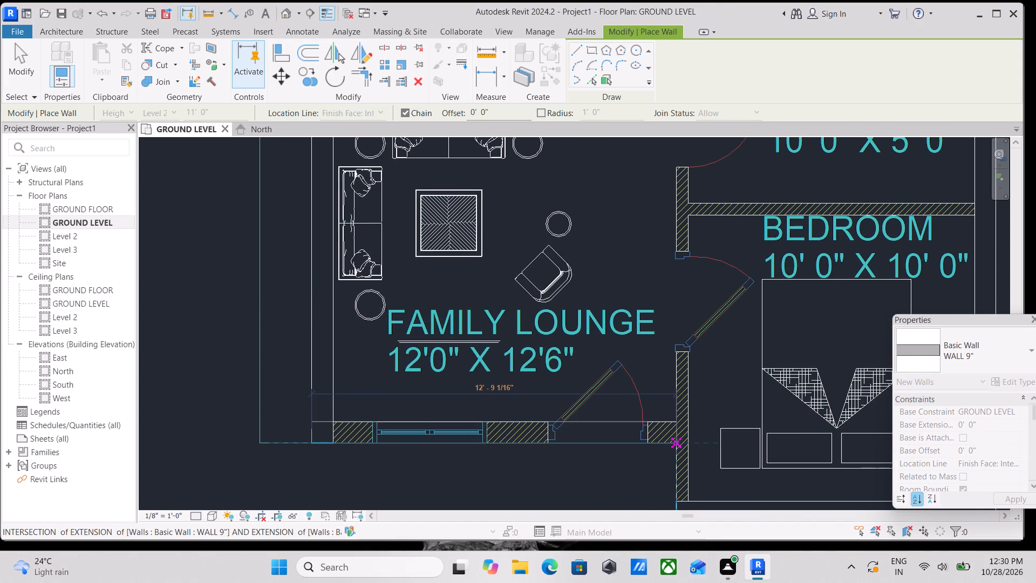
{"action": "scroll", "coordinate": [676, 439], "scroll_direction": "up", "scroll_amount": 3}
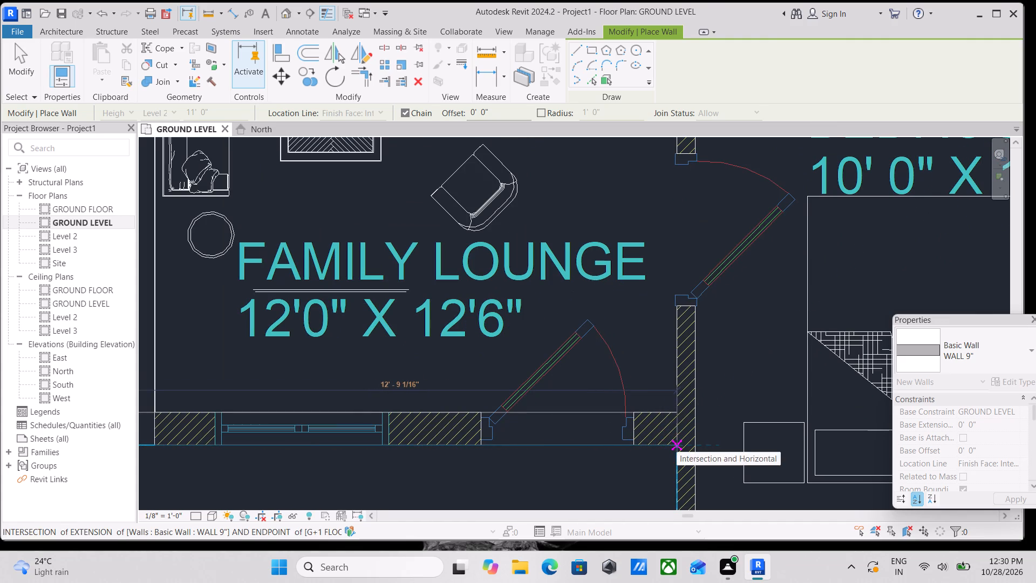
{"action": "left_click", "coordinate": [677, 446]}
{"action": "key", "text": "Escape"}
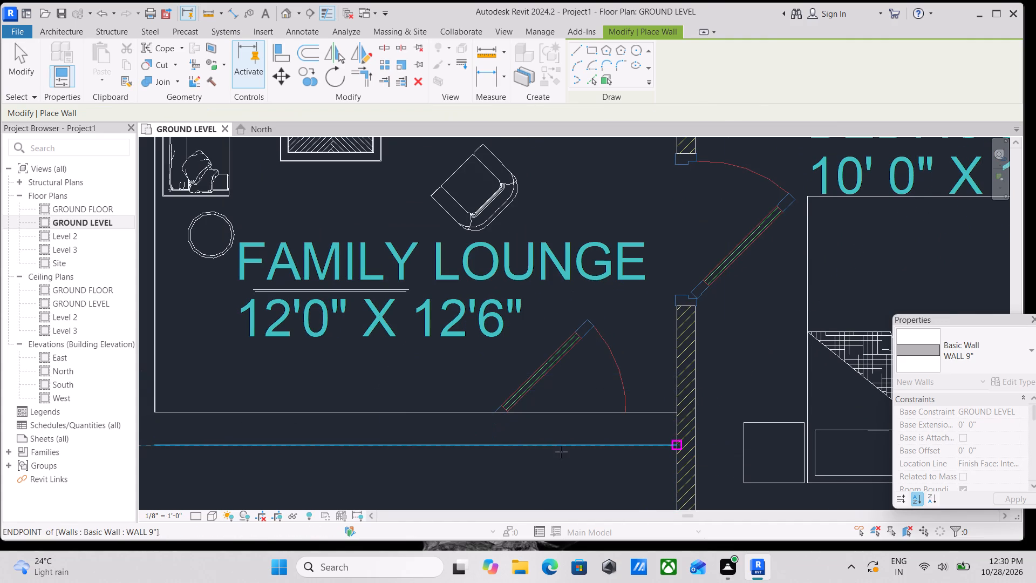
Draw a WALL 9" about 8' long between the staircase area and family lounge, flipped to match the hatched wall outline.
{"action": "scroll", "coordinate": [381, 435], "scroll_direction": "down", "scroll_amount": 3}
{"action": "middle_click_drag", "start_coordinate": [219, 442], "coordinate": [309, 582]}
{"action": "scroll", "coordinate": [277, 404], "scroll_direction": "down", "scroll_amount": 3}
{"action": "middle_click_drag", "start_coordinate": [277, 404], "coordinate": [304, 506]}
{"action": "scroll", "coordinate": [298, 350], "scroll_direction": "up", "scroll_amount": 5}
{"action": "left_click", "coordinate": [311, 364]}
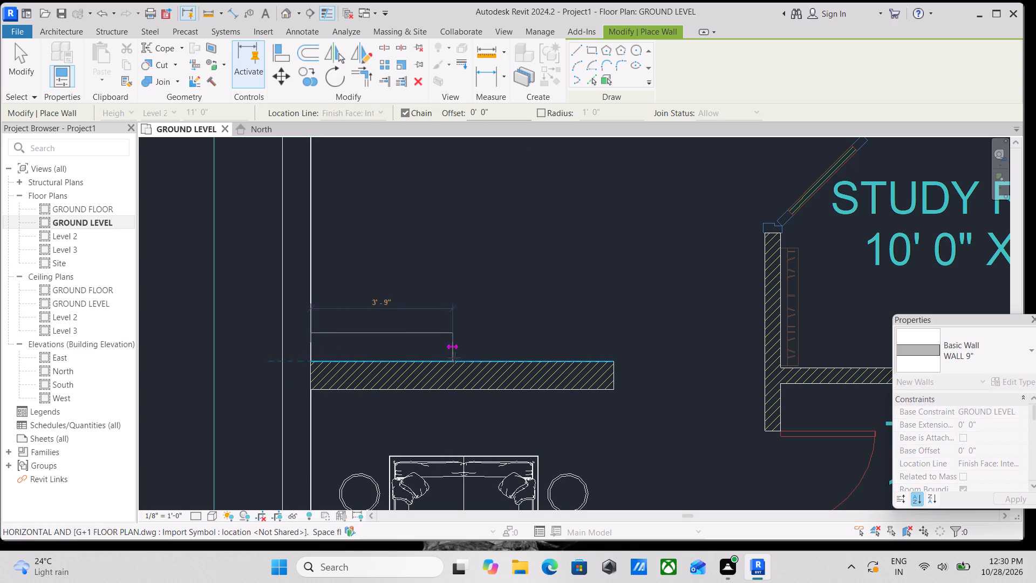
{"action": "key", "text": "space"}
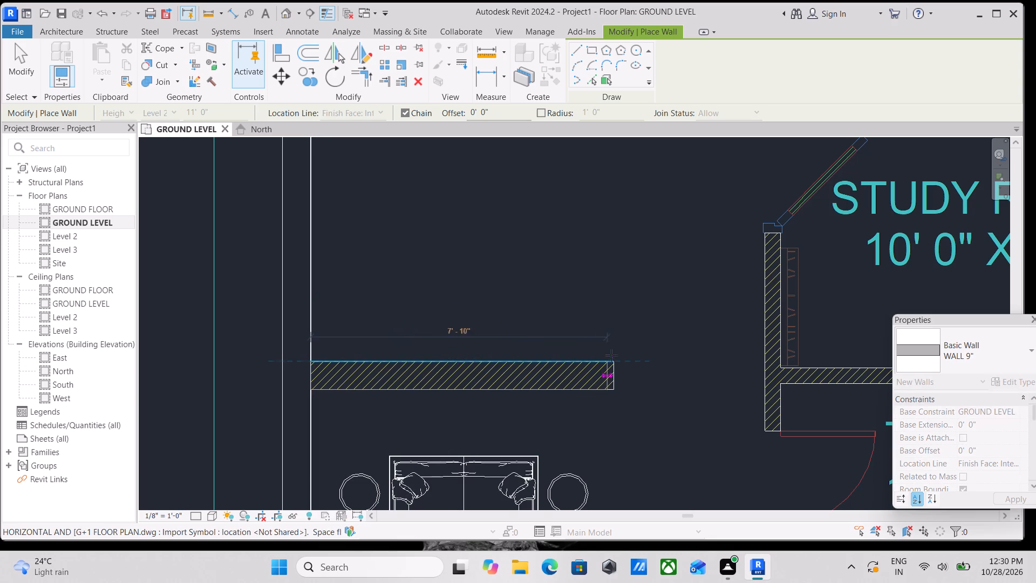
{"action": "left_click", "coordinate": [611, 355]}
{"action": "key", "text": "Escape"}
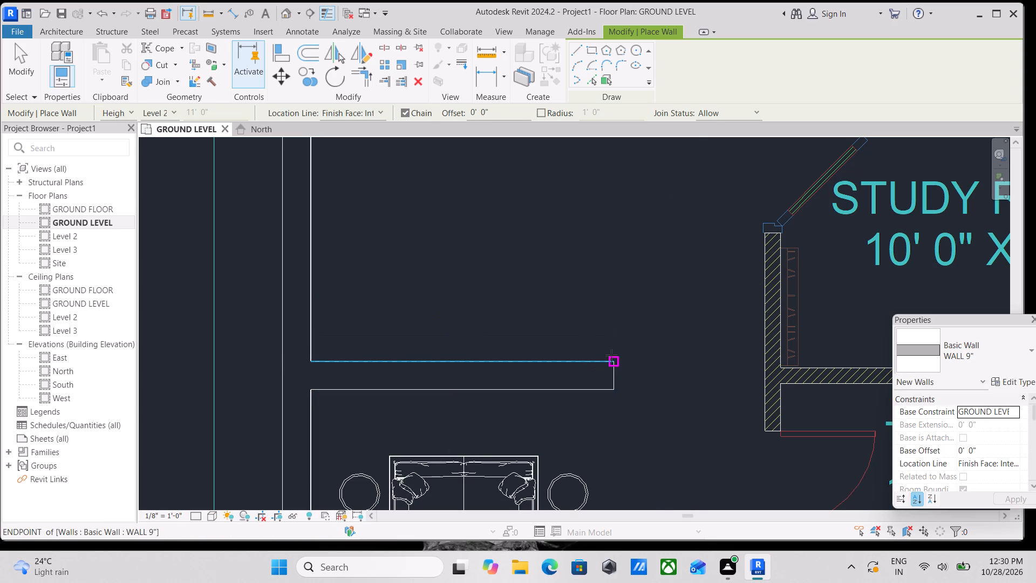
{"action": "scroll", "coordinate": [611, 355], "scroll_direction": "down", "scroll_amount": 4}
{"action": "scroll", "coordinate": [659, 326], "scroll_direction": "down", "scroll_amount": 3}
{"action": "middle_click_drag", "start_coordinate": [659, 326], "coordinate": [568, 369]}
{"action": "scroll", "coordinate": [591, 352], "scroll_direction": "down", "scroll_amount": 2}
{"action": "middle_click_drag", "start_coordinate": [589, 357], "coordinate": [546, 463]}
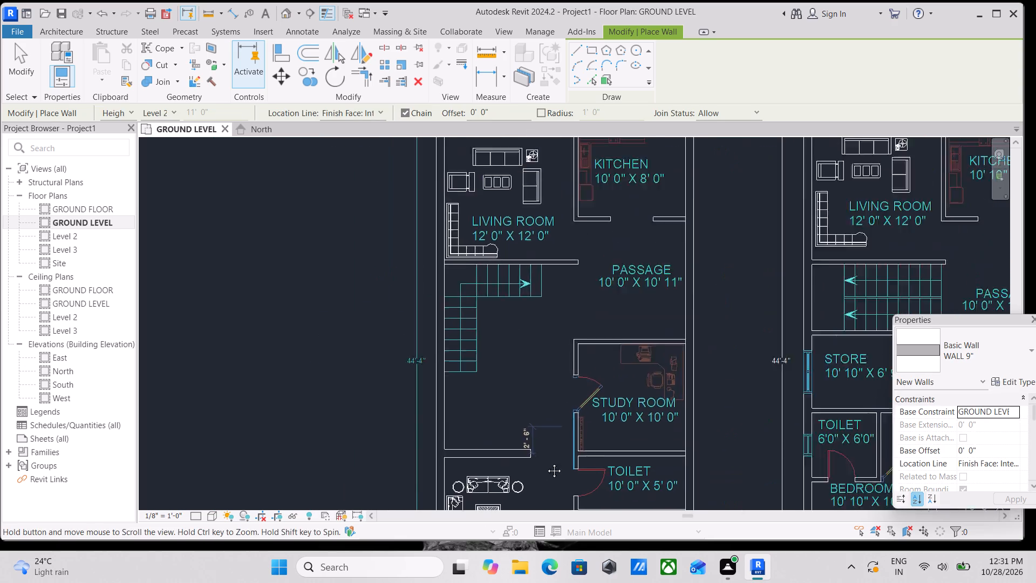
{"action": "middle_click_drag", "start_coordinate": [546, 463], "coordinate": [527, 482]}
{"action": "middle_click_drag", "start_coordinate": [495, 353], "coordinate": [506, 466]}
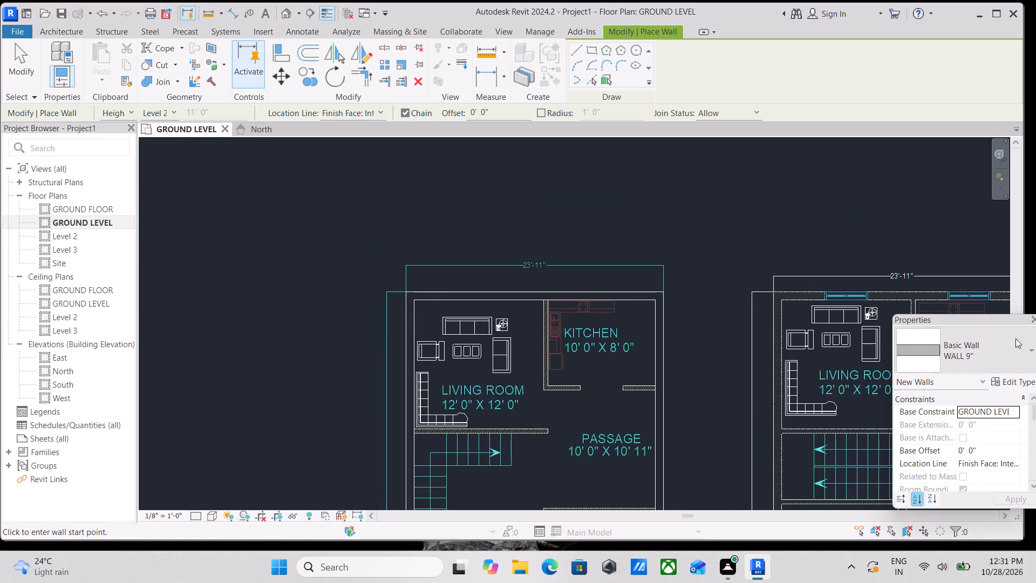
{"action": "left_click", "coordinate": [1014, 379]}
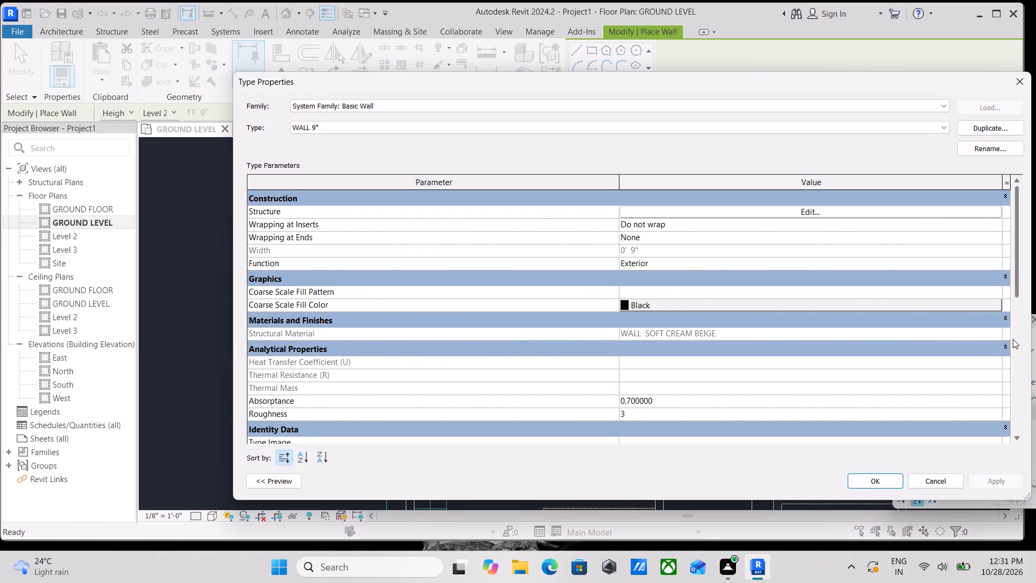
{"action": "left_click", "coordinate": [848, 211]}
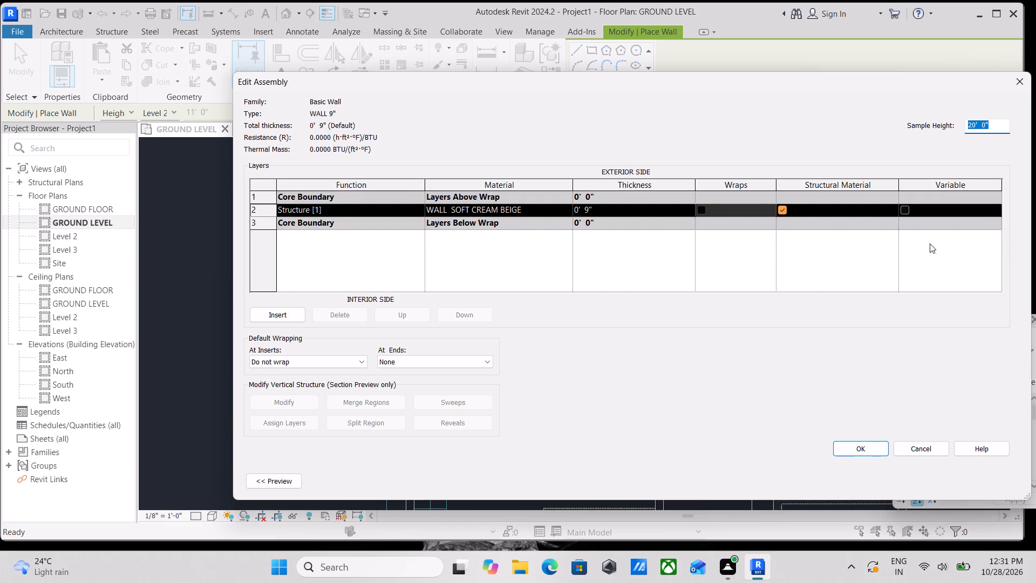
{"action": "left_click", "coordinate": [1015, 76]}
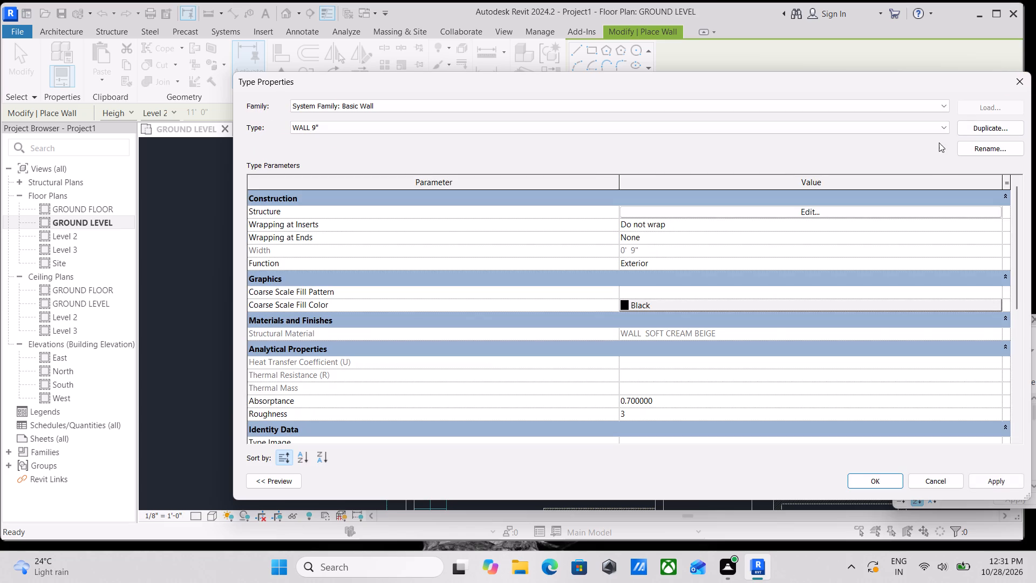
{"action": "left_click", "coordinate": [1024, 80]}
Duplicate the WALL 9" type as INNER WALL 5".
{"action": "left_click", "coordinate": [1022, 378]}
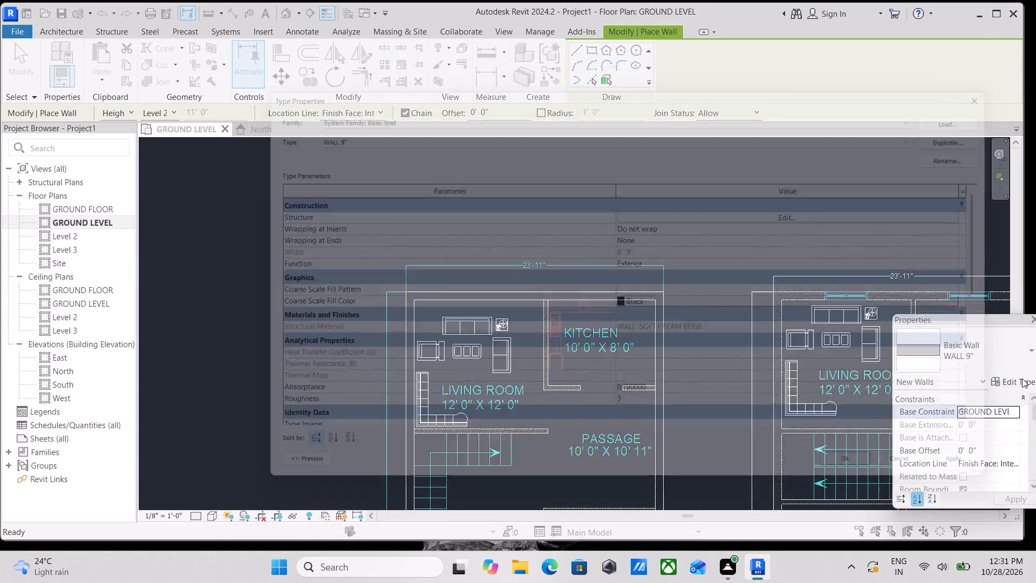
{"action": "left_click", "coordinate": [974, 126]}
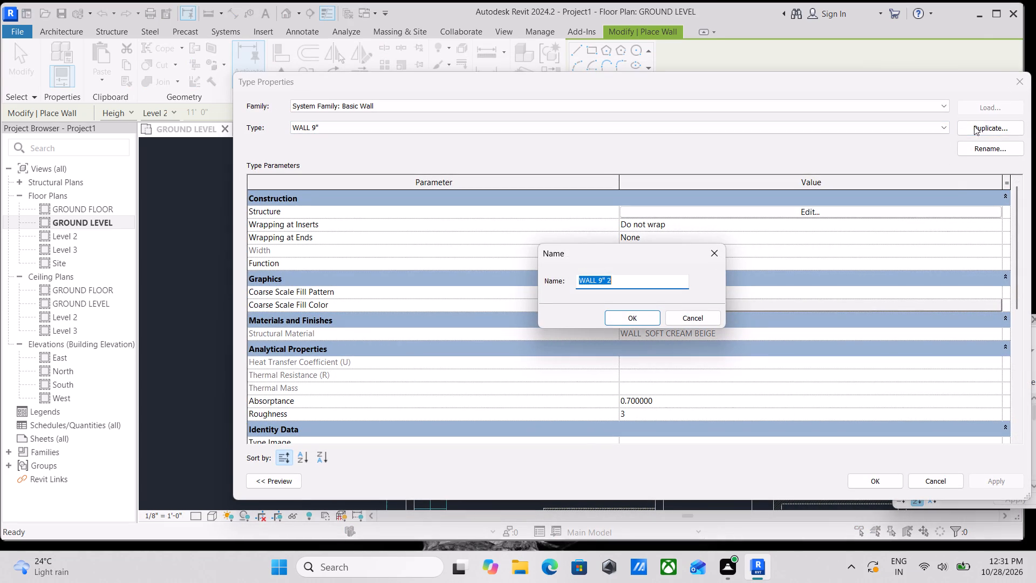
{"action": "key", "text": "BackSpace"}
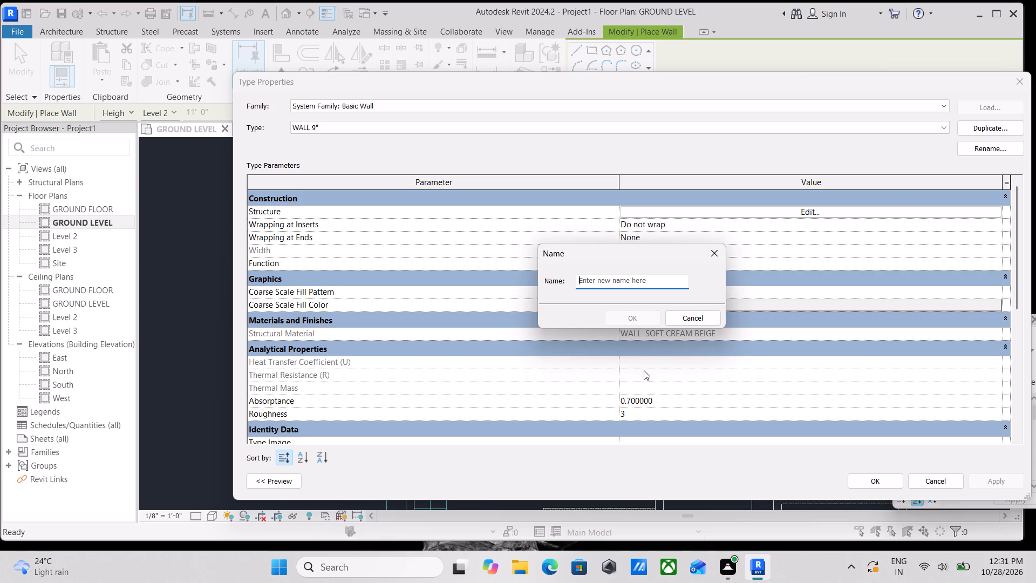
{"action": "type", "text": "INNER WALL"}
{"action": "key", "text": "space"}
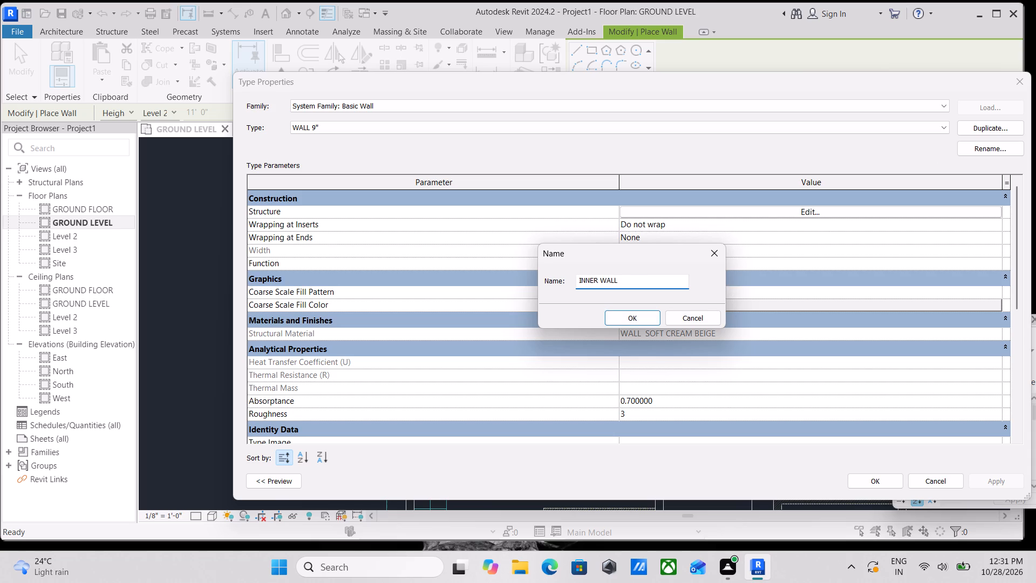
{"action": "key", "text": "5"}
{"action": "key", "text": "shift+quotedbl"}
{"action": "left_click", "coordinate": [632, 315]}
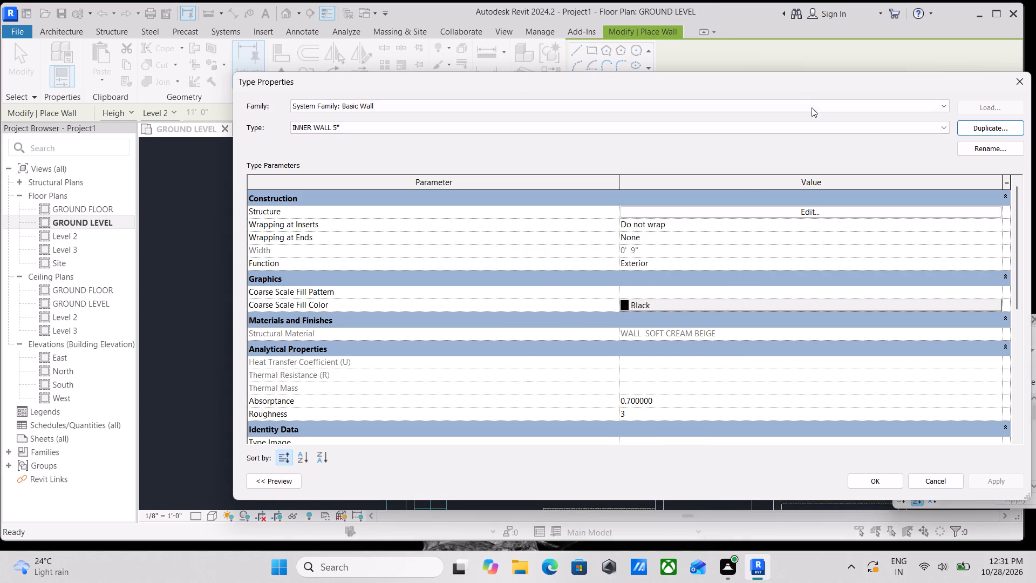
Set the INNER WALL 5" structure layer thickness to 5" and apply the type to new walls.
{"action": "left_click", "coordinate": [810, 209]}
{"action": "left_click", "coordinate": [610, 210]}
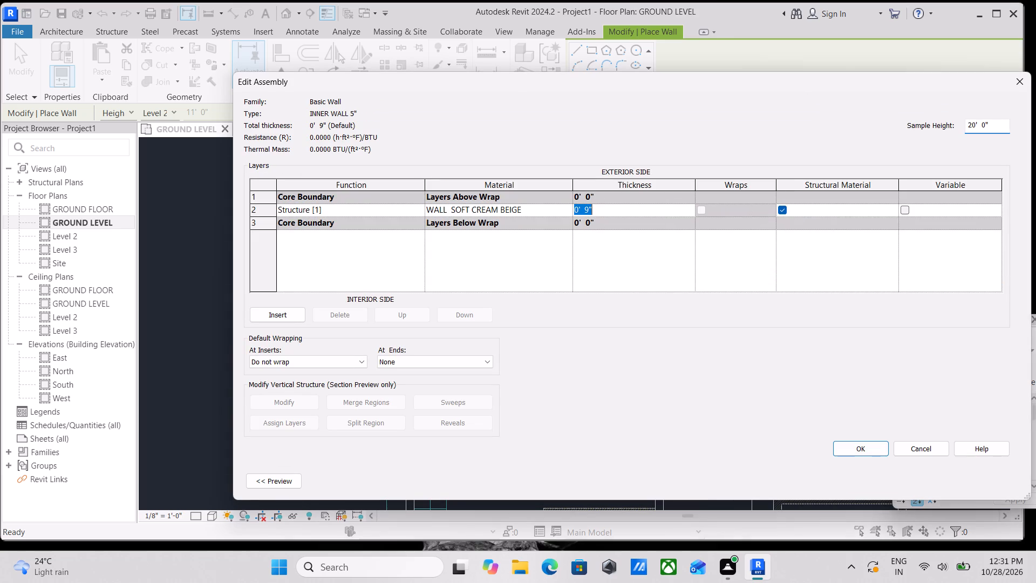
{"action": "key", "text": "5"}
{"action": "key", "text": "shift+quotedbl"}
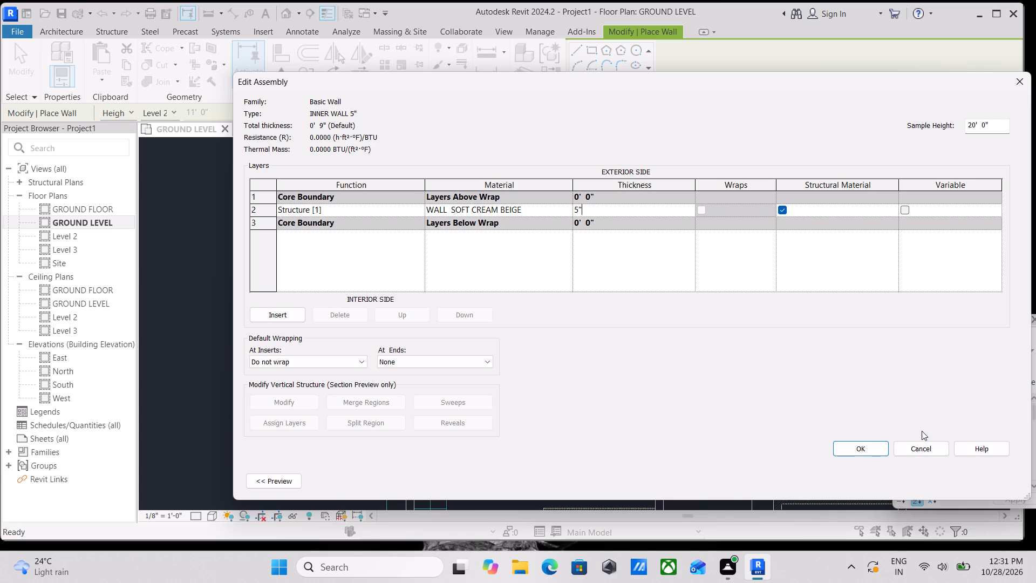
{"action": "left_click", "coordinate": [863, 453]}
{"action": "left_click", "coordinate": [987, 482]}
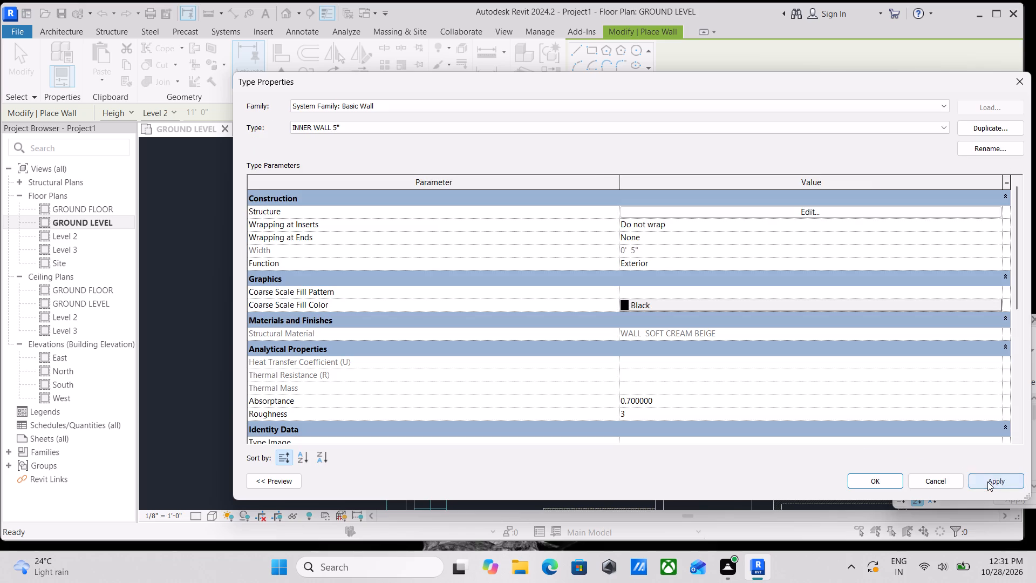
{"action": "left_click", "coordinate": [878, 478]}
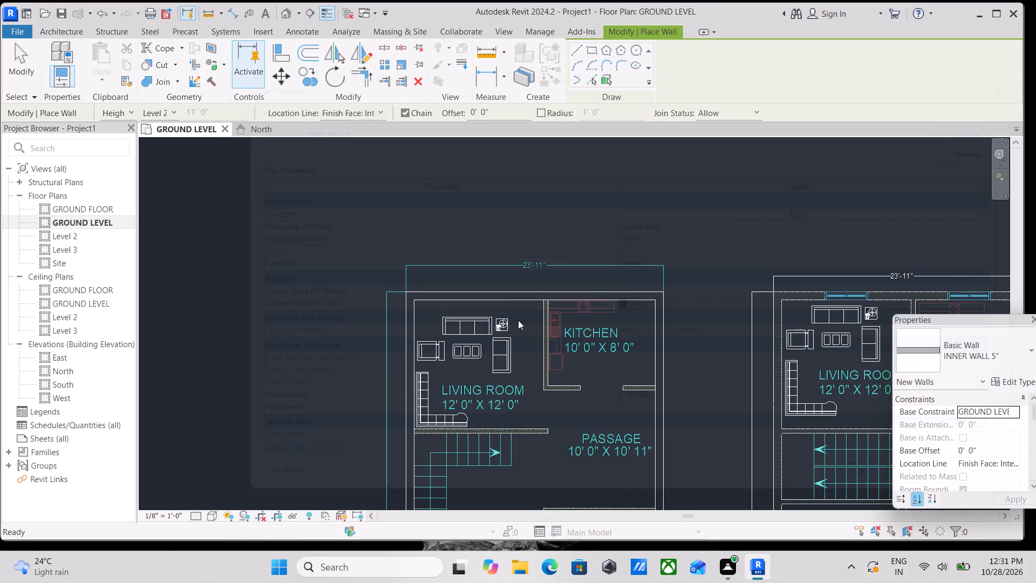
Draw an INNER WALL 5" along the hatched kitchen–living room partition, from the north exterior wall down to the kitchen's south-west corner.
{"action": "scroll", "coordinate": [518, 320], "scroll_direction": "up", "scroll_amount": 1}
{"action": "middle_click_drag", "start_coordinate": [535, 382], "coordinate": [531, 487]}
{"action": "scroll", "coordinate": [533, 414], "scroll_direction": "up", "scroll_amount": 1}
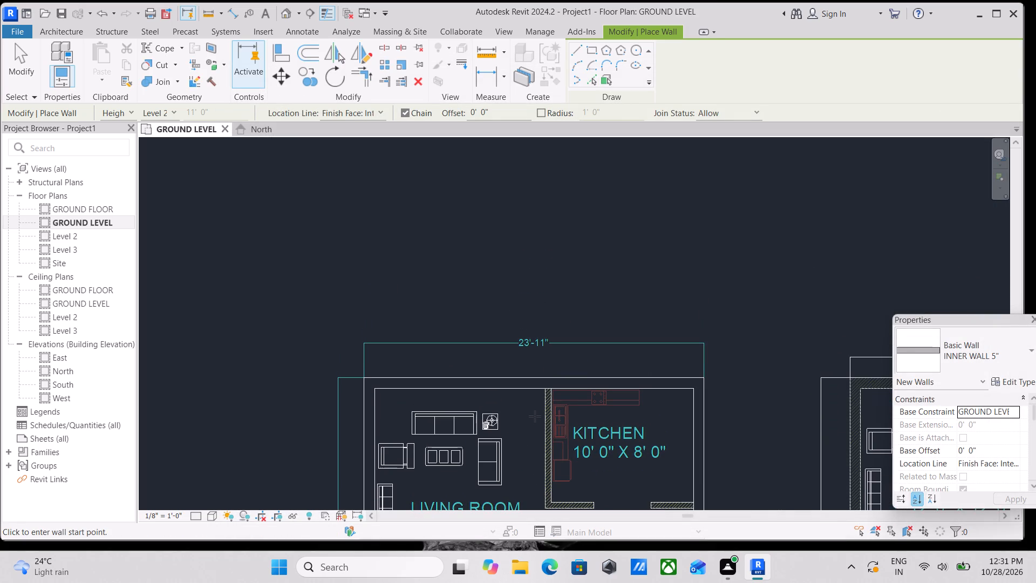
{"action": "type", "text": "WA"}
{"action": "scroll", "coordinate": [517, 406], "scroll_direction": "up", "scroll_amount": 5}
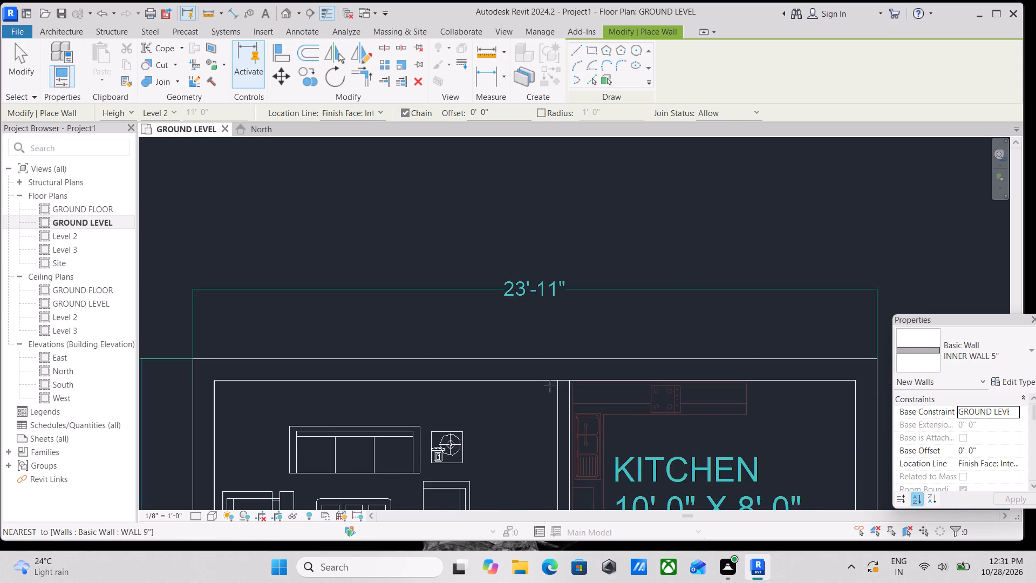
{"action": "scroll", "coordinate": [550, 386], "scroll_direction": "up", "scroll_amount": 5}
{"action": "left_click", "coordinate": [568, 375]}
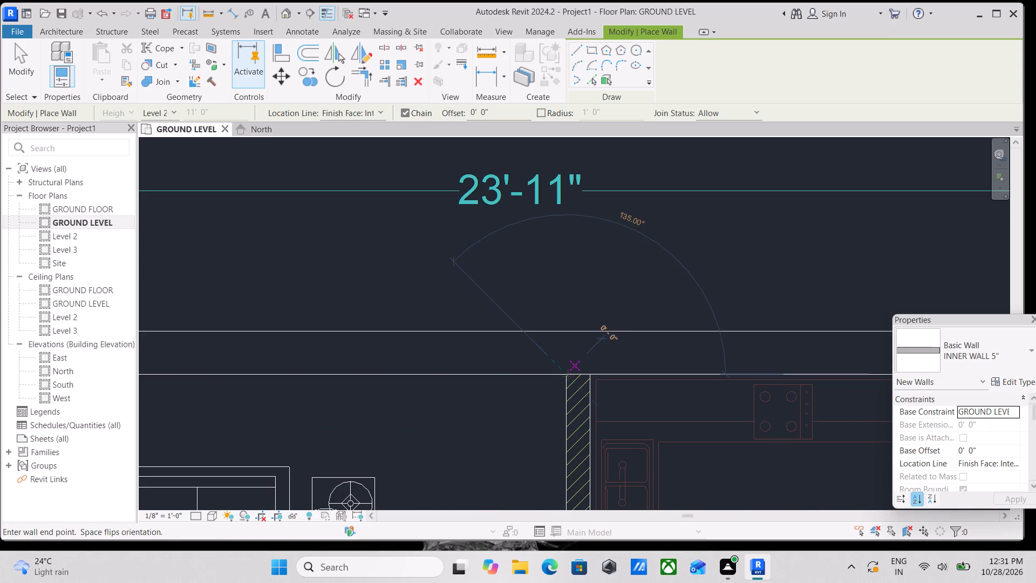
{"action": "scroll", "coordinate": [574, 389], "scroll_direction": "down", "scroll_amount": 3}
{"action": "middle_click_drag", "start_coordinate": [570, 417], "coordinate": [595, 254]}
{"action": "scroll", "coordinate": [594, 473], "scroll_direction": "down", "scroll_amount": 2}
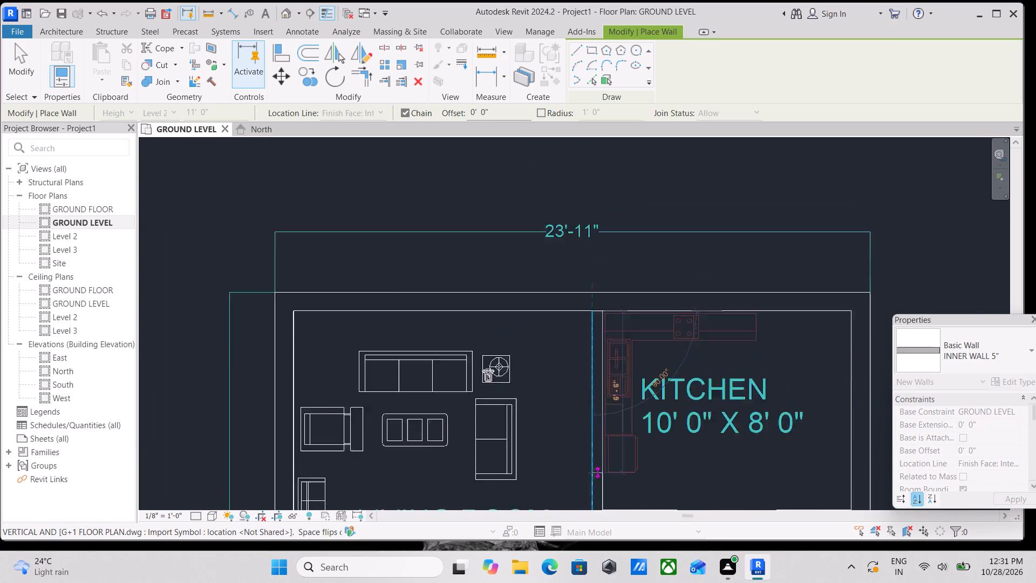
{"action": "scroll", "coordinate": [594, 473], "scroll_direction": "down", "scroll_amount": 2}
{"action": "middle_click_drag", "start_coordinate": [611, 397], "coordinate": [629, 260]}
{"action": "scroll", "coordinate": [604, 383], "scroll_direction": "up", "scroll_amount": 3}
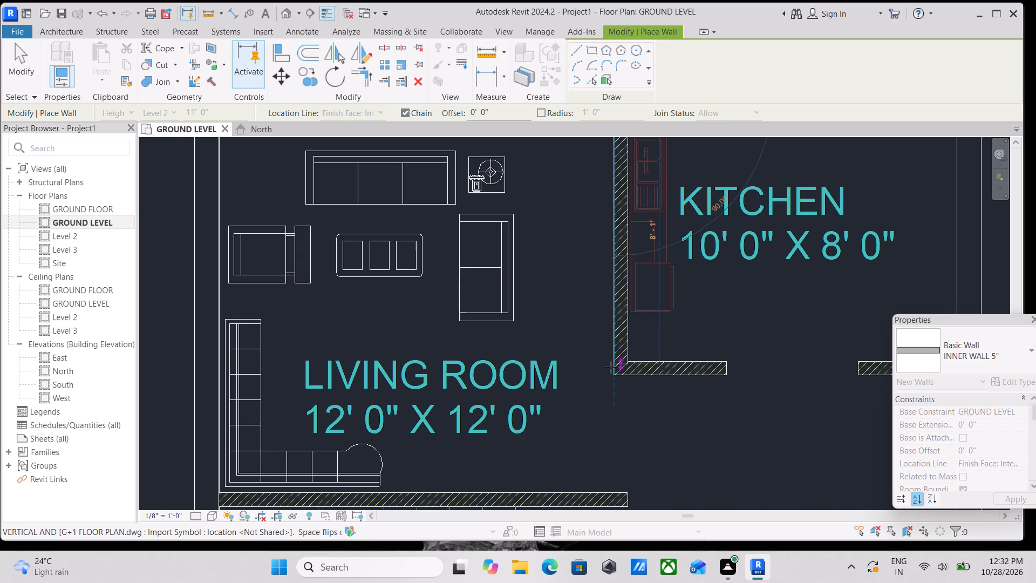
{"action": "left_click", "coordinate": [617, 377]}
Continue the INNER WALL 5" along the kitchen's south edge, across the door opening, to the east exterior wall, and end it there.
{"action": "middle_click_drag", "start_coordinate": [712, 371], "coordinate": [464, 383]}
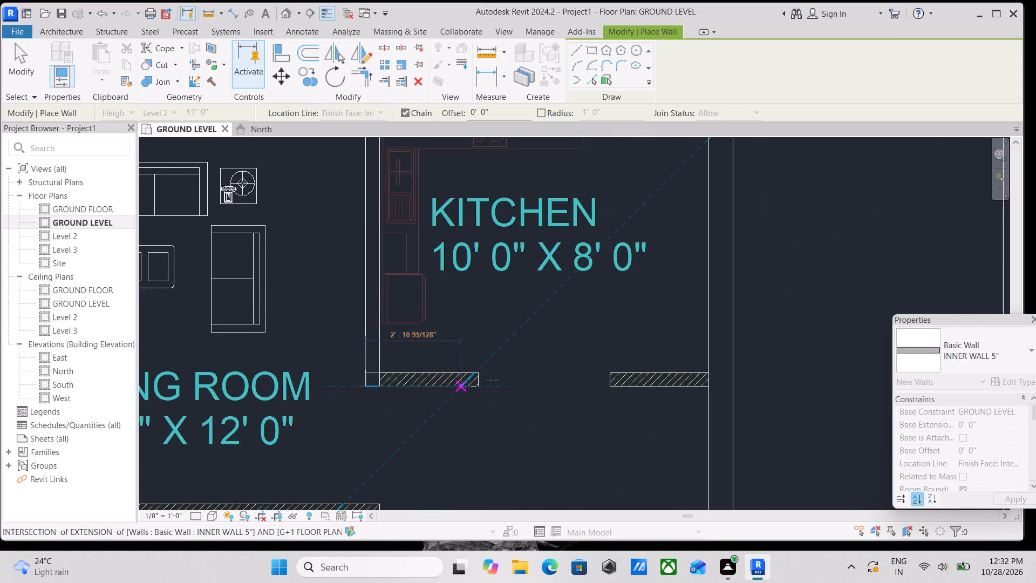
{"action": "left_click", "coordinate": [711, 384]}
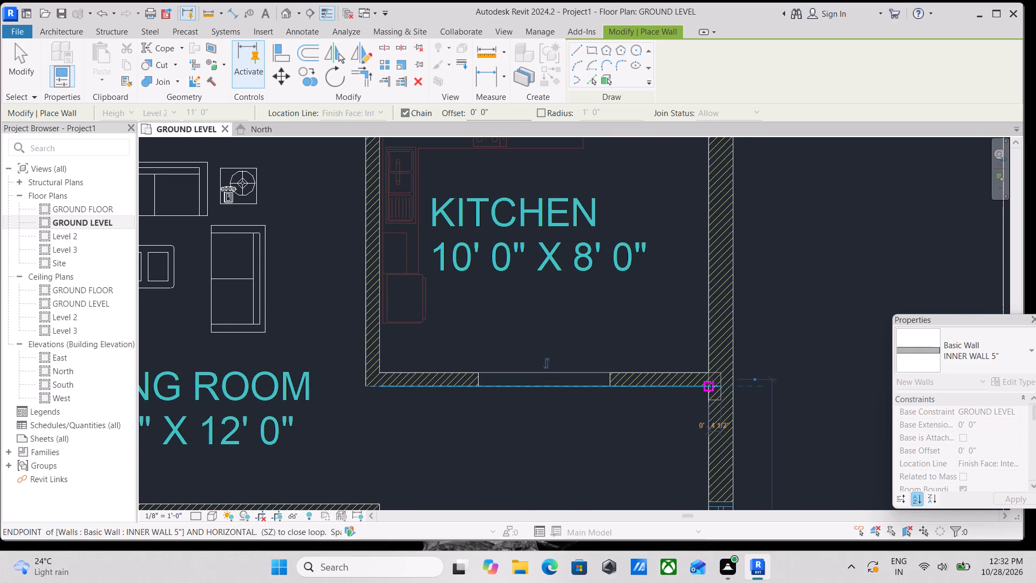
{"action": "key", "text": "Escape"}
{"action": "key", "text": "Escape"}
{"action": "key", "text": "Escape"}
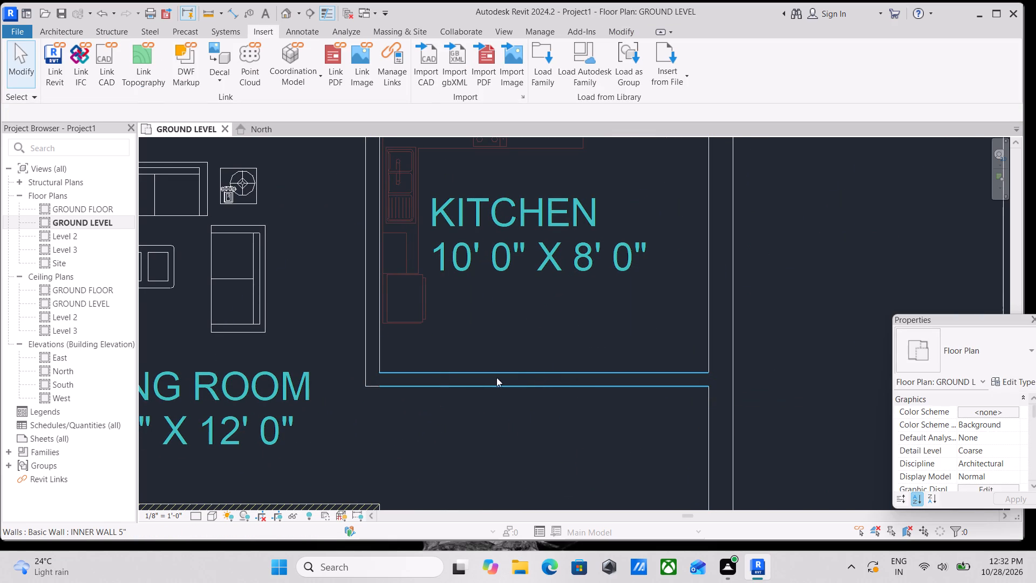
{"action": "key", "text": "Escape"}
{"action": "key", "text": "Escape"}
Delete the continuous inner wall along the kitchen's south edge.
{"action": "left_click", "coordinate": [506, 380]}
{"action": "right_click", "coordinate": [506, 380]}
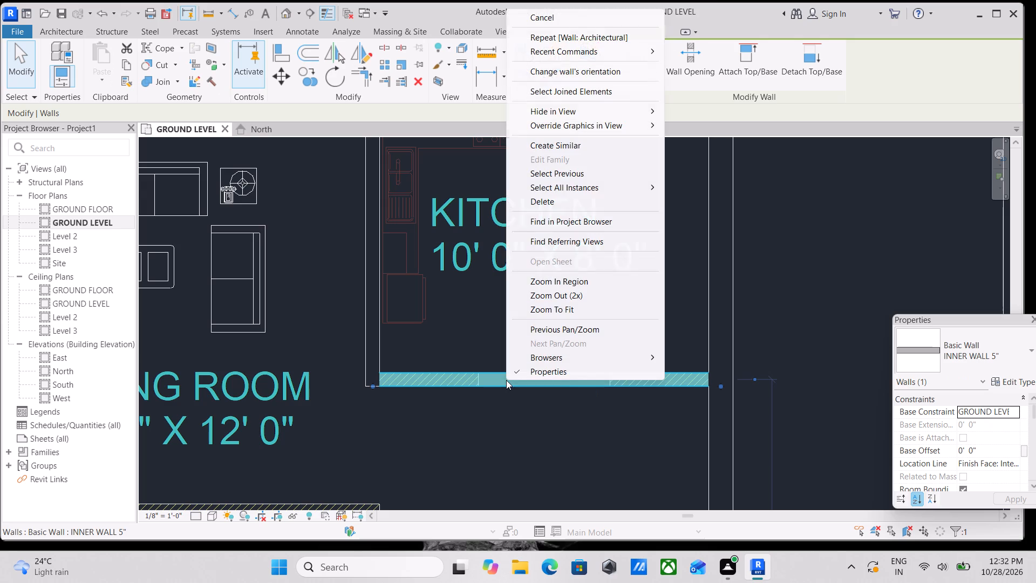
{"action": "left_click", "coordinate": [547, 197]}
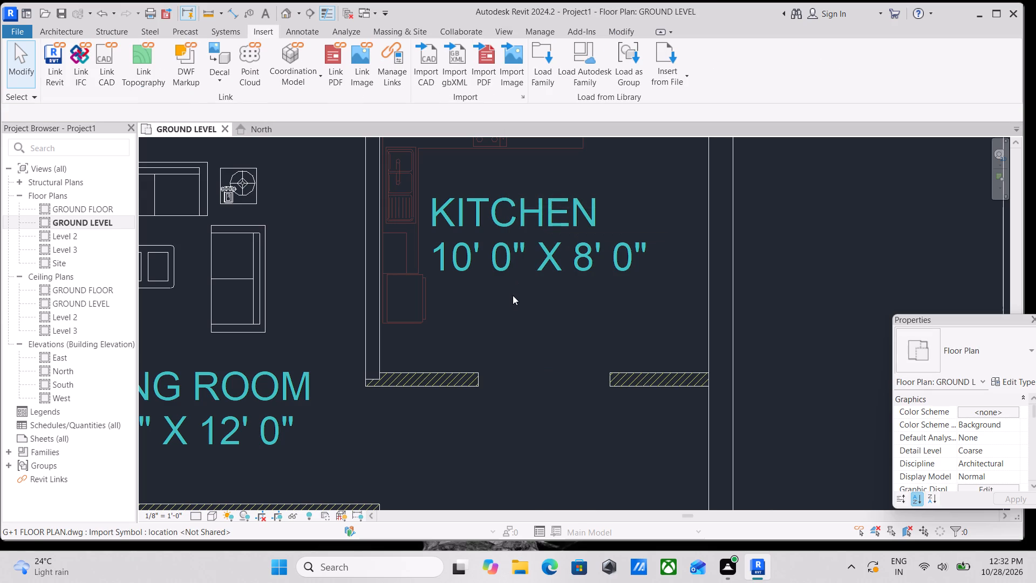
Draw a 3'-0" INNER WALL 5" along the kitchen's south edge, from the opening's west end to the living room partition.
{"action": "type", "text": "WA"}
{"action": "scroll", "coordinate": [489, 390], "scroll_direction": "up", "scroll_amount": 1}
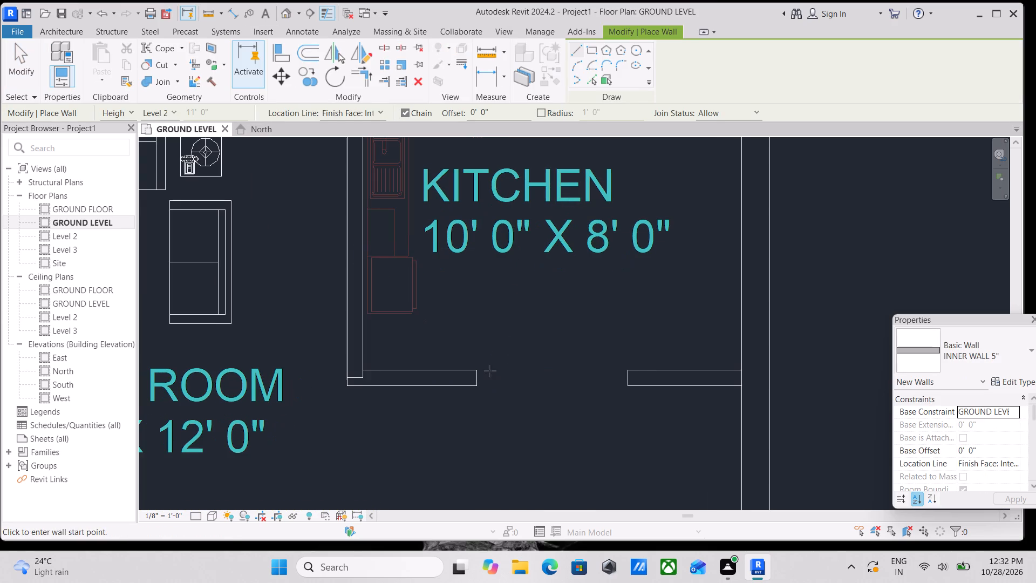
{"action": "left_click", "coordinate": [473, 368]}
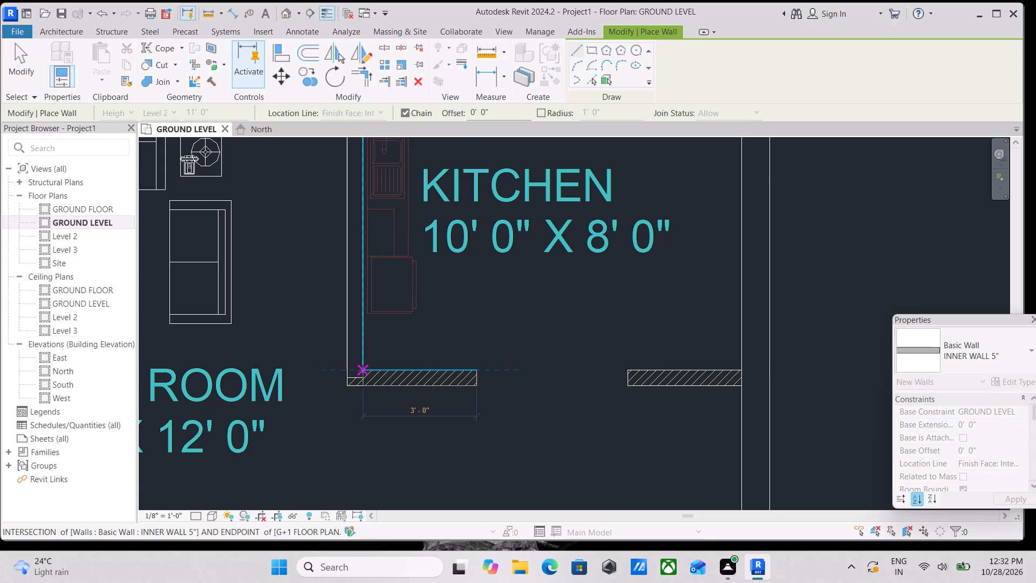
{"action": "left_click", "coordinate": [363, 371]}
{"action": "key", "text": "Escape"}
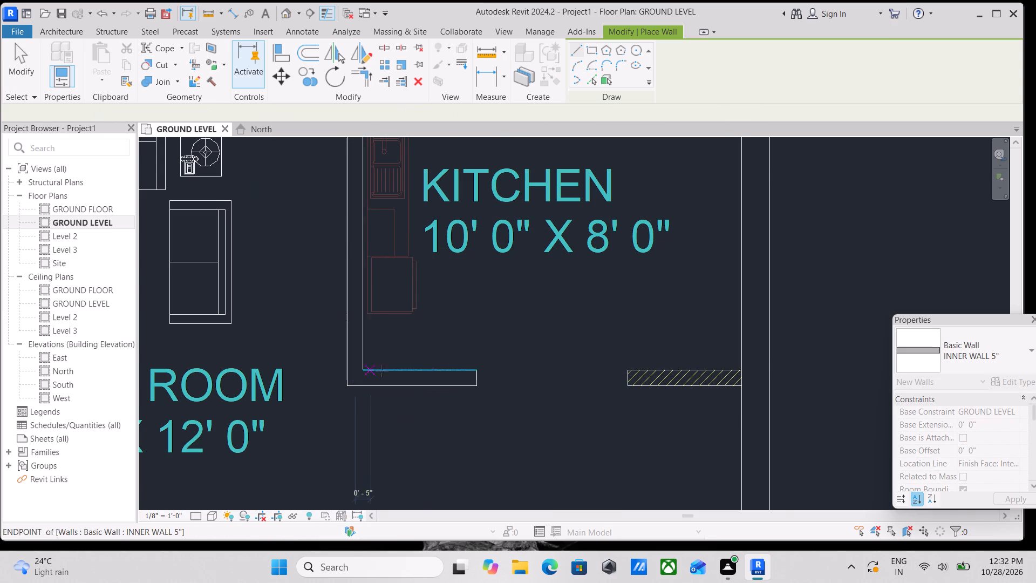
Draw an INNER WALL 5" from the kitchen opening's east end to the east exterior wall, flipped to match the hatched outline.
{"action": "scroll", "coordinate": [568, 370], "scroll_direction": "down", "scroll_amount": 1}
{"action": "scroll", "coordinate": [628, 368], "scroll_direction": "up", "scroll_amount": 3}
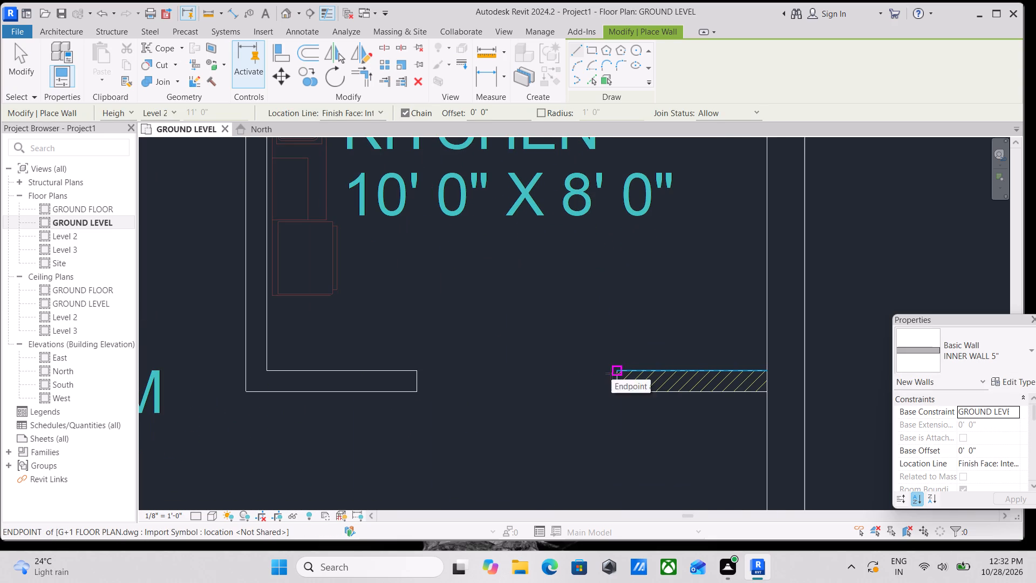
{"action": "left_click", "coordinate": [615, 372]}
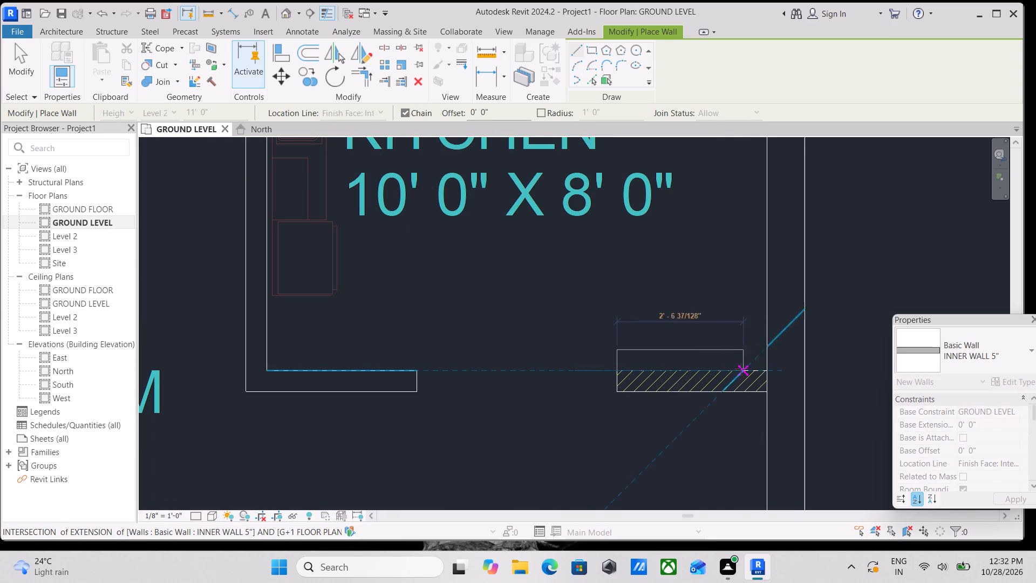
{"action": "key", "text": "space"}
{"action": "left_click", "coordinate": [765, 370]}
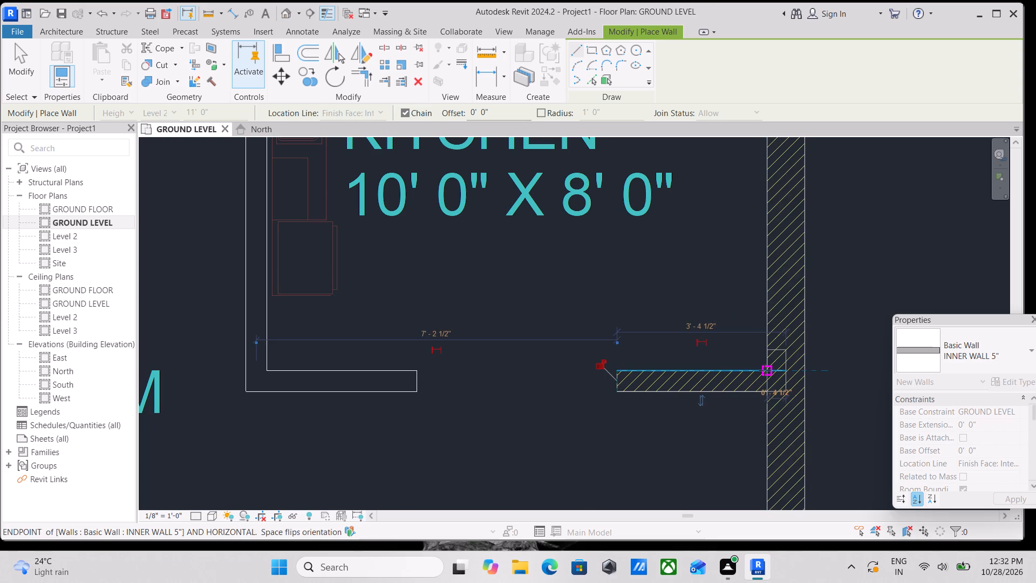
{"action": "key", "text": "Escape"}
Draw an INNER WALL 5" about 12'-5" long between the living room and staircase, from its passage end to the west exterior wall.
{"action": "scroll", "coordinate": [468, 344], "scroll_direction": "down", "scroll_amount": 8}
{"action": "scroll", "coordinate": [517, 336], "scroll_direction": "up", "scroll_amount": 1}
{"action": "middle_click_drag", "start_coordinate": [522, 334], "coordinate": [631, 313]}
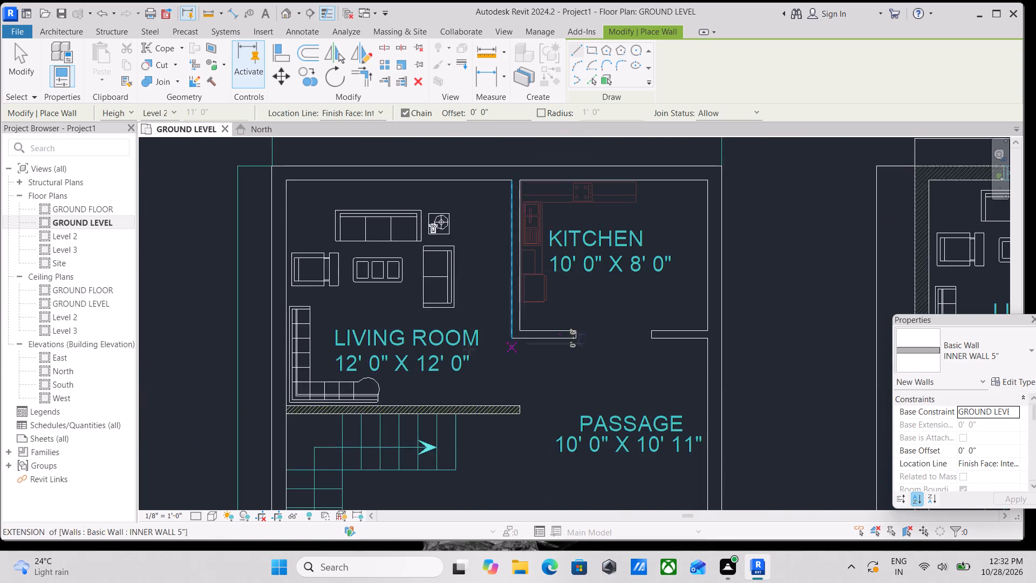
{"action": "scroll", "coordinate": [468, 349], "scroll_direction": "down", "scroll_amount": 2}
{"action": "middle_click_drag", "start_coordinate": [498, 332], "coordinate": [543, 310]}
{"action": "scroll", "coordinate": [562, 370], "scroll_direction": "up", "scroll_amount": 5}
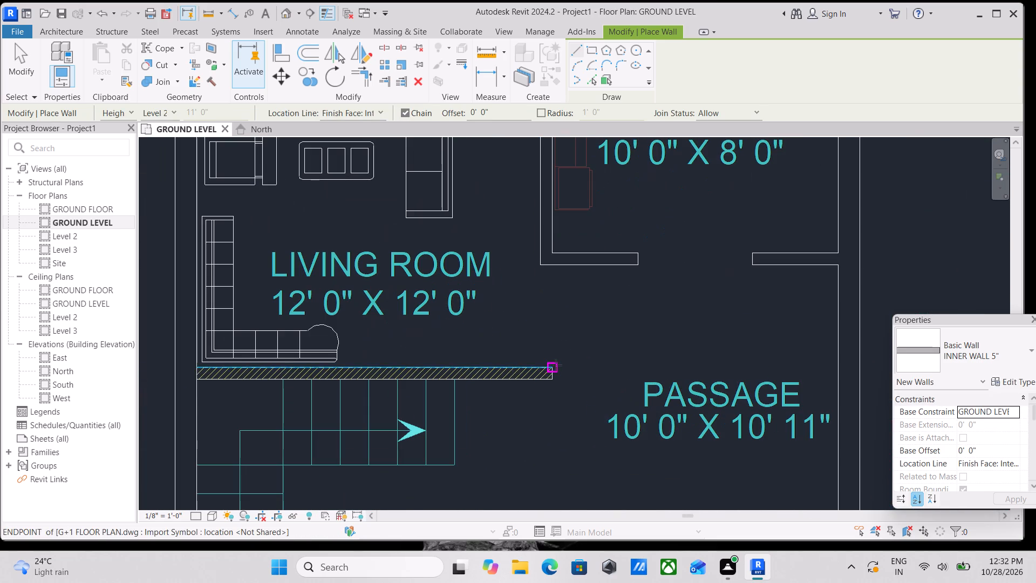
{"action": "left_click", "coordinate": [551, 367]}
{"action": "middle_click_drag", "start_coordinate": [184, 351], "coordinate": [363, 369]}
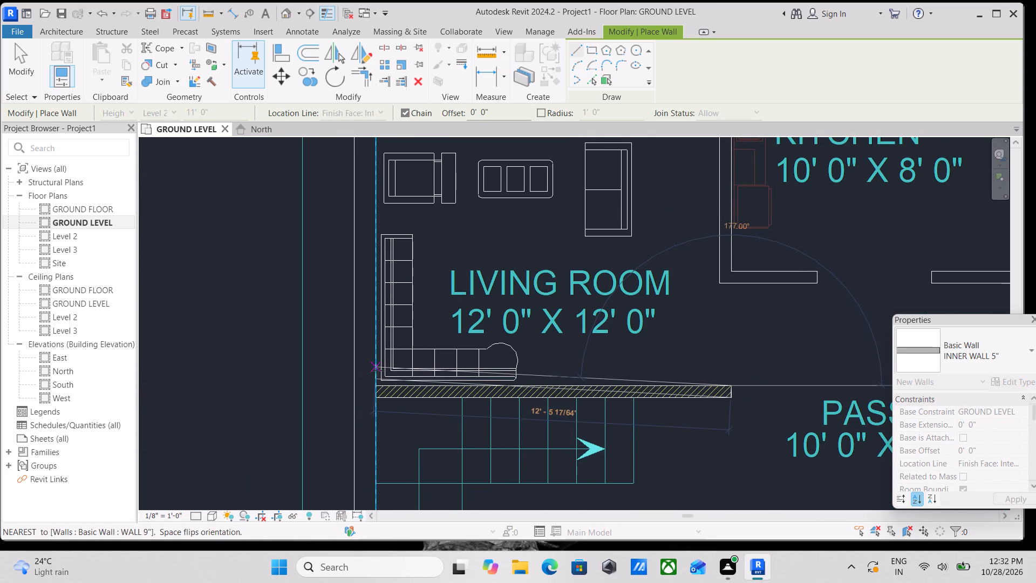
{"action": "left_click", "coordinate": [376, 387]}
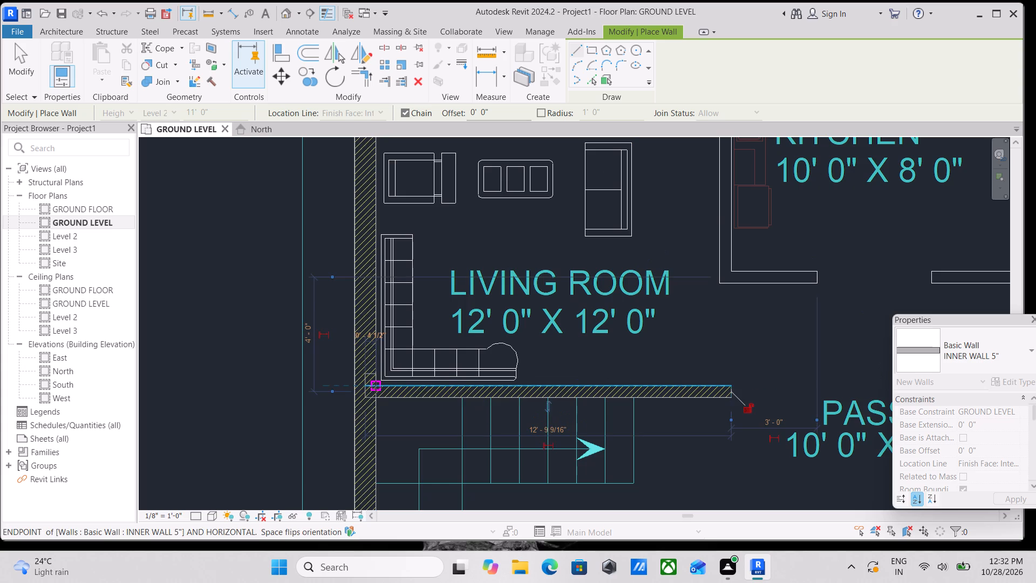
{"action": "key", "text": "Escape"}
Draw an INNER WALL 5" along the west side of the bedroom, toilet and study room, from the bedroom's south-west corner to the study's north-west corner.
{"action": "scroll", "coordinate": [452, 383], "scroll_direction": "down", "scroll_amount": 6}
{"action": "middle_click_drag", "start_coordinate": [557, 390], "coordinate": [442, 326]}
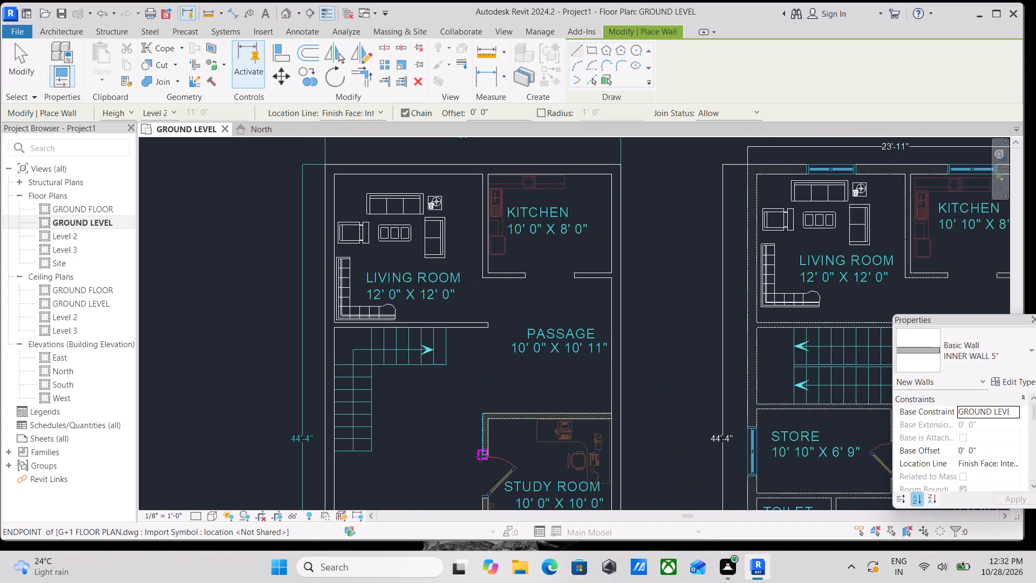
{"action": "middle_click_drag", "start_coordinate": [480, 457], "coordinate": [449, 253]}
{"action": "scroll", "coordinate": [461, 375], "scroll_direction": "down", "scroll_amount": 1}
{"action": "middle_click_drag", "start_coordinate": [462, 337], "coordinate": [461, 248]}
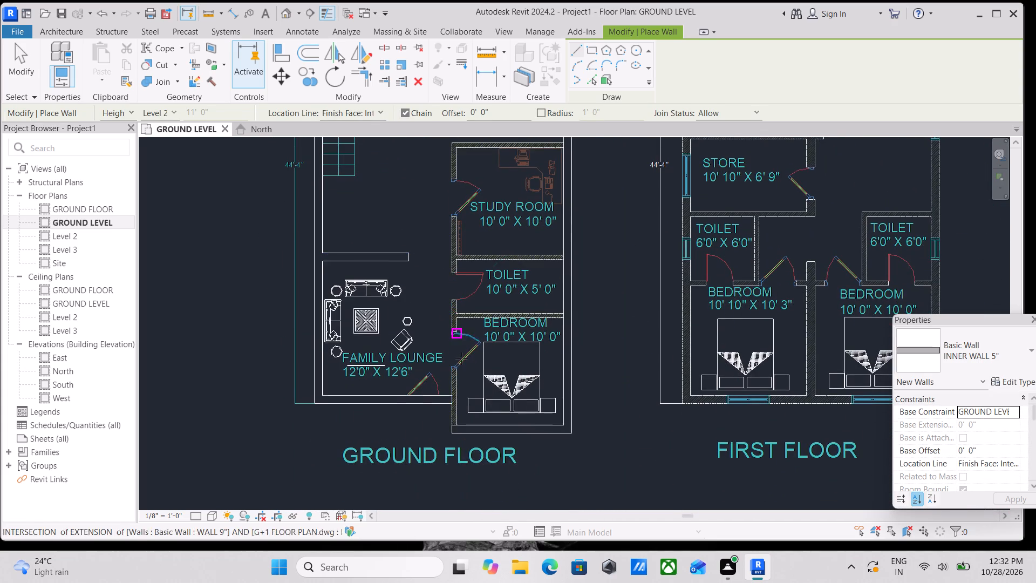
{"action": "scroll", "coordinate": [459, 425], "scroll_direction": "up", "scroll_amount": 5}
{"action": "left_click", "coordinate": [455, 425]}
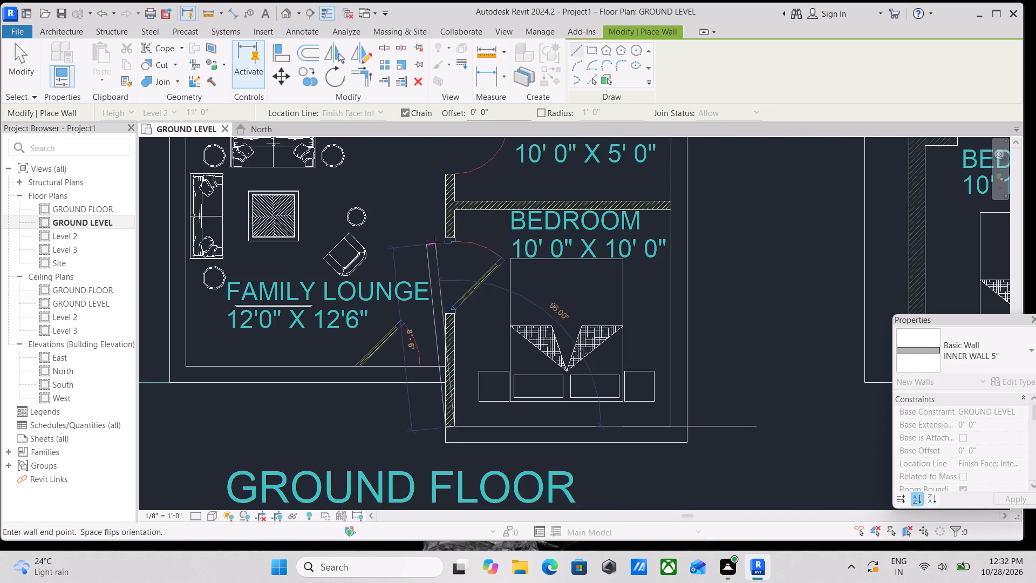
{"action": "middle_click_drag", "start_coordinate": [434, 243], "coordinate": [458, 448]}
{"action": "scroll", "coordinate": [474, 350], "scroll_direction": "down", "scroll_amount": 1}
{"action": "middle_click_drag", "start_coordinate": [474, 350], "coordinate": [462, 578]}
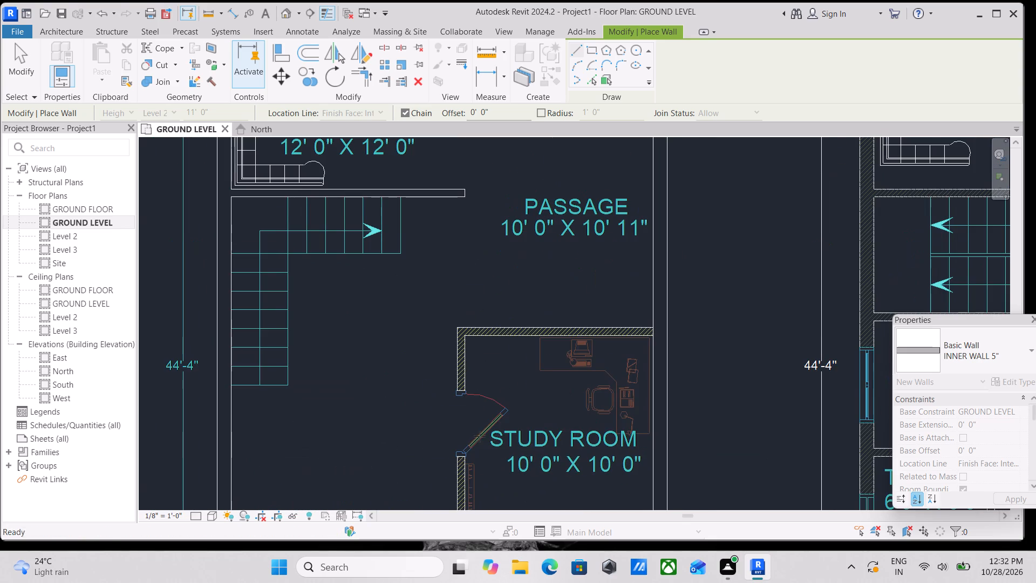
{"action": "scroll", "coordinate": [462, 336], "scroll_direction": "up", "scroll_amount": 3}
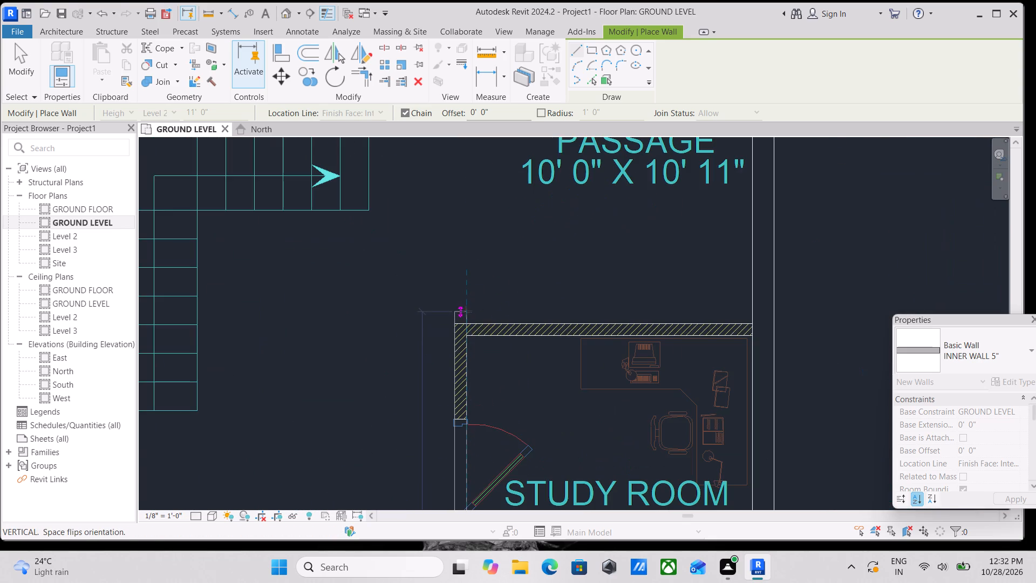
{"action": "left_click", "coordinate": [463, 336]}
{"action": "middle_click_drag", "start_coordinate": [520, 333], "coordinate": [373, 337]}
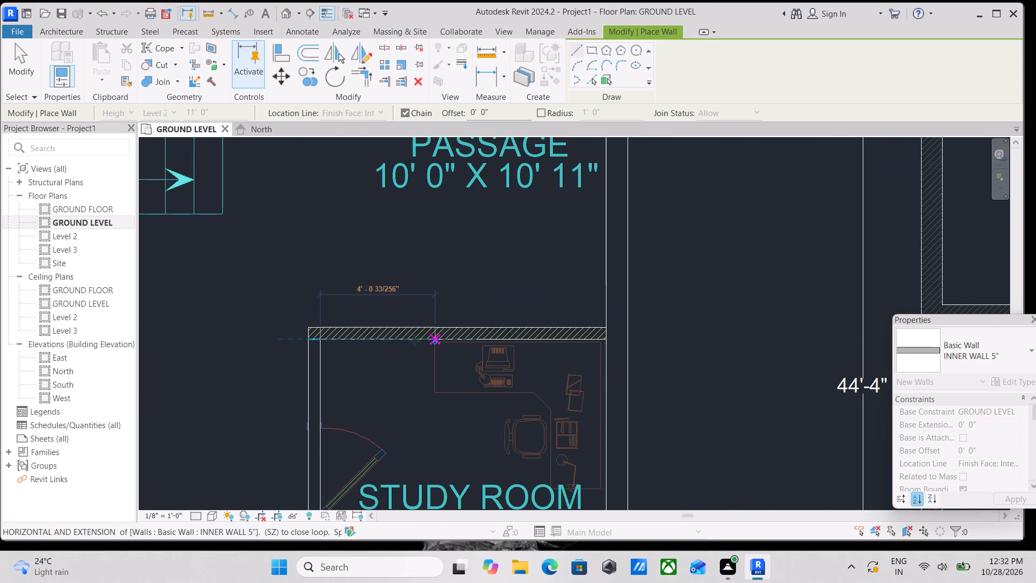
{"action": "middle_click_drag", "start_coordinate": [604, 337], "coordinate": [578, 355]}
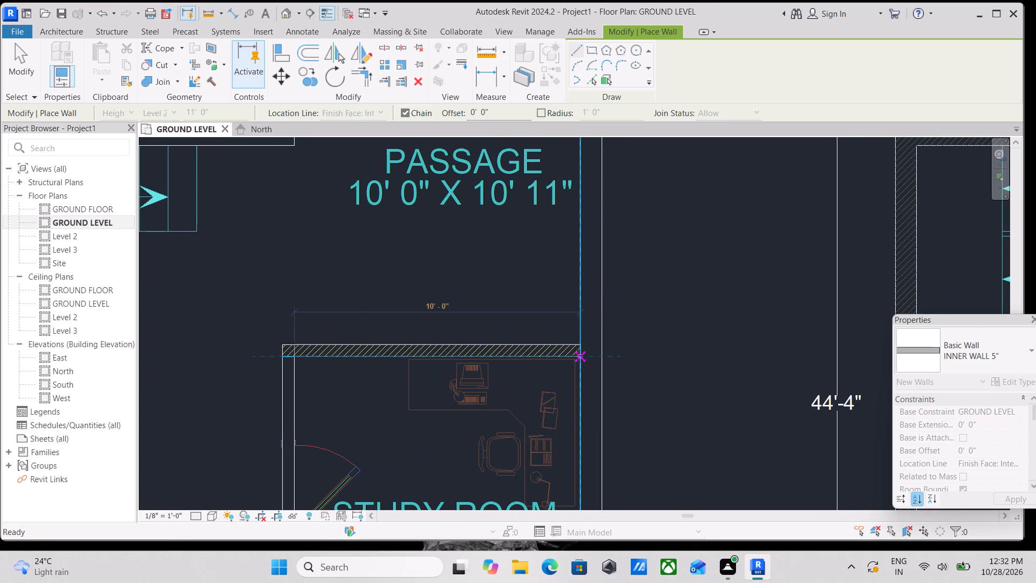
{"action": "key", "text": "Escape"}
Draw the study room's north INNER WALL 5" from its outer north-west corner toward the east exterior wall, flipped to match the hatched outline.
{"action": "scroll", "coordinate": [224, 281], "scroll_direction": "up", "scroll_amount": 3}
{"action": "scroll", "coordinate": [287, 378], "scroll_direction": "up", "scroll_amount": 3}
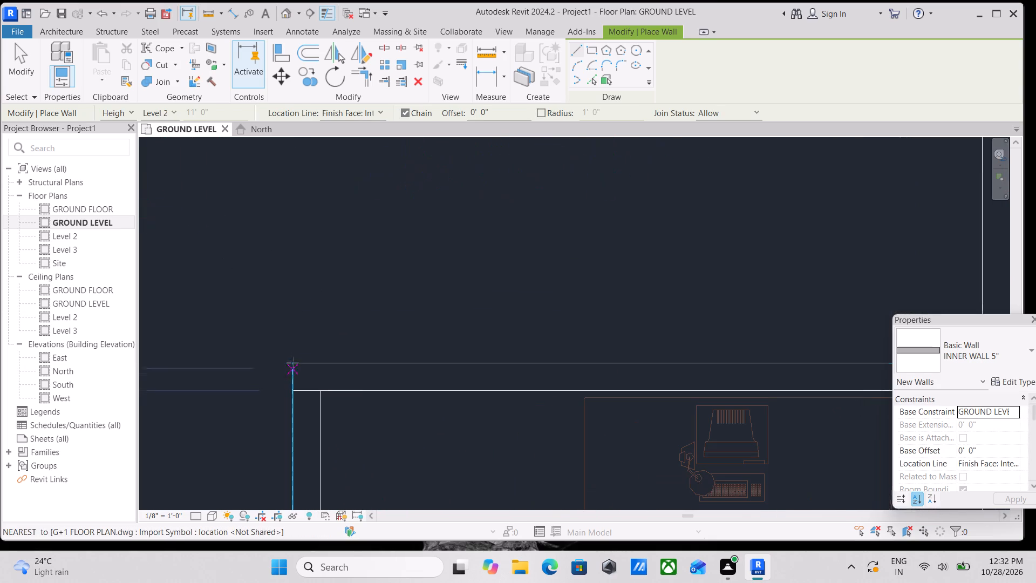
{"action": "left_click", "coordinate": [293, 362]}
{"action": "middle_click_drag", "start_coordinate": [492, 351], "coordinate": [161, 338]}
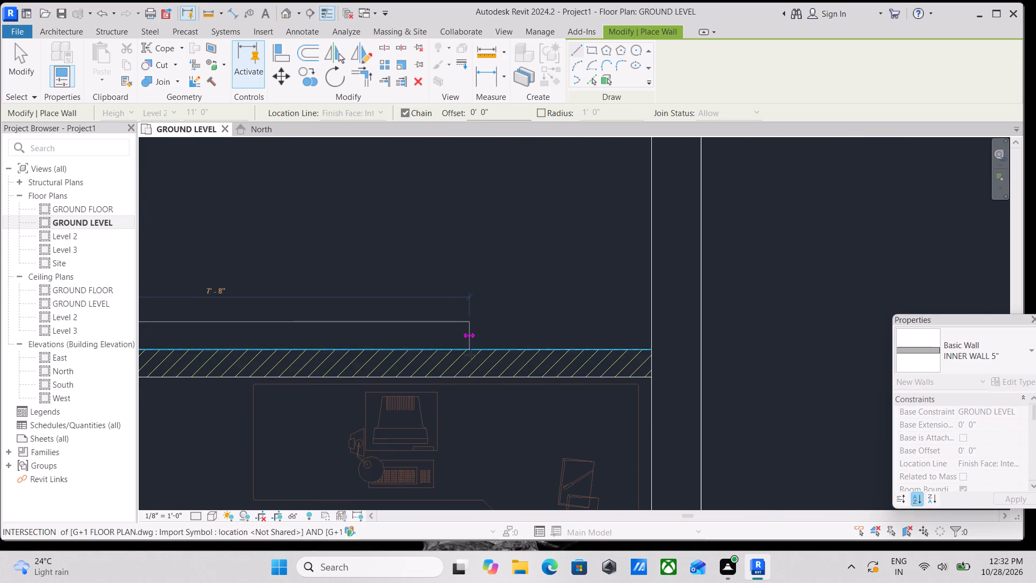
{"action": "middle_click_drag", "start_coordinate": [471, 355], "coordinate": [410, 361]}
{"action": "key", "text": "space"}
{"action": "middle_click_drag", "start_coordinate": [470, 354], "coordinate": [447, 363]}
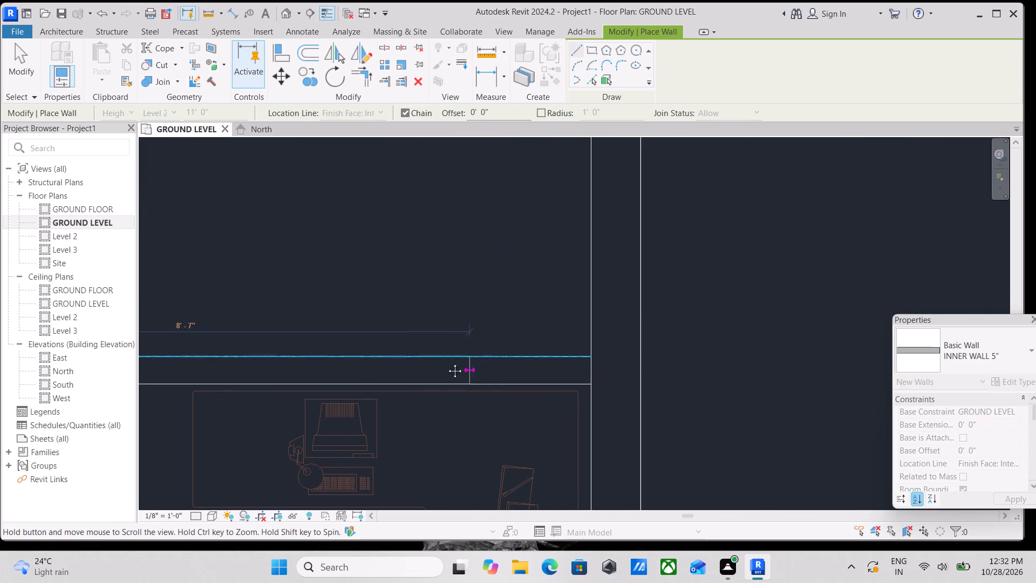
{"action": "middle_click_drag", "start_coordinate": [447, 363], "coordinate": [302, 379]}
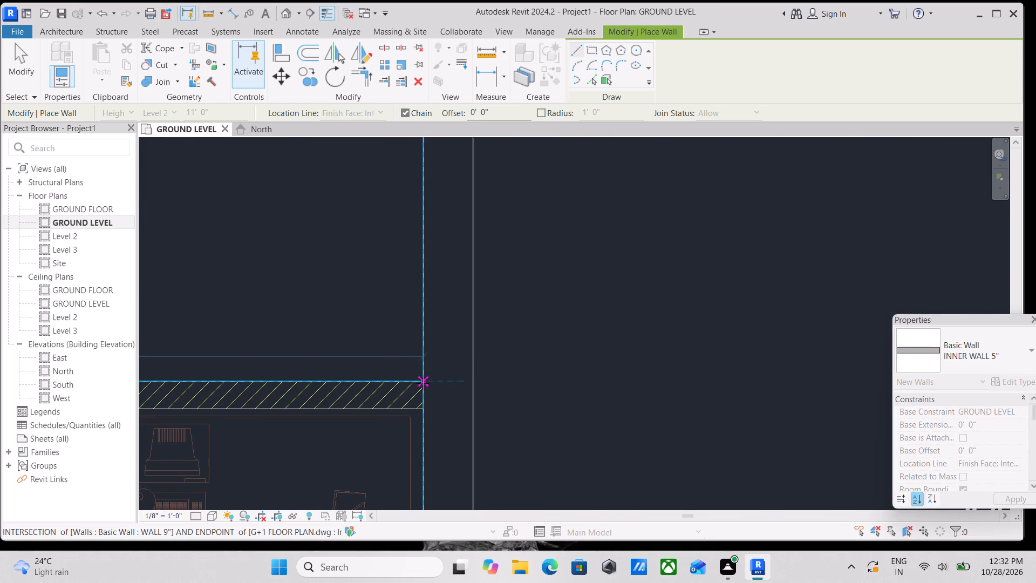
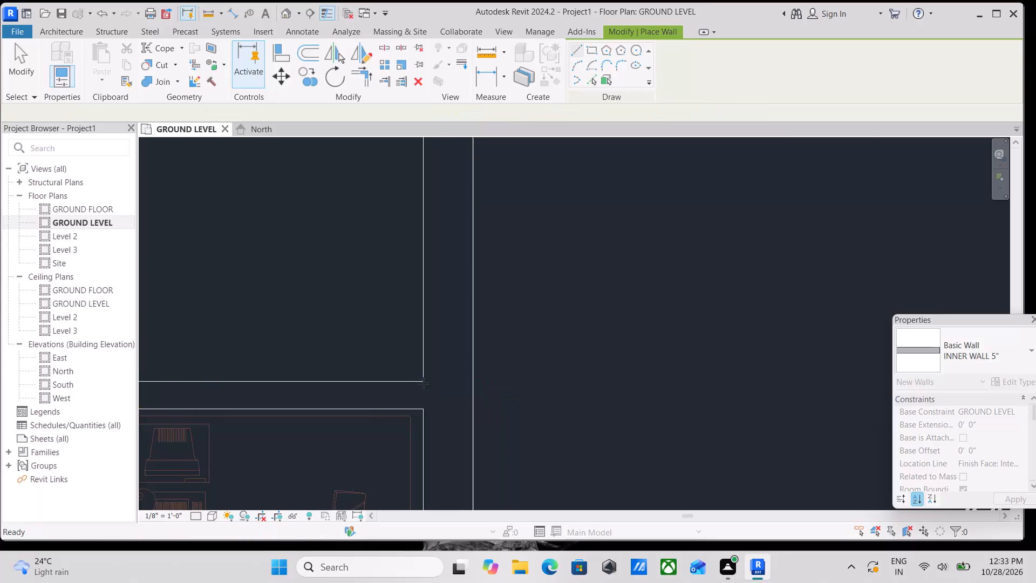
Draw an INNER WALL 5" between the study room and toilet, from the west partition to the east exterior wall, flipped to match the hatched outline.
{"action": "middle_click_drag", "start_coordinate": [297, 382], "coordinate": [430, 313]}
{"action": "scroll", "coordinate": [267, 379], "scroll_direction": "down", "scroll_amount": 3}
{"action": "middle_click_drag", "start_coordinate": [317, 354], "coordinate": [404, 252]}
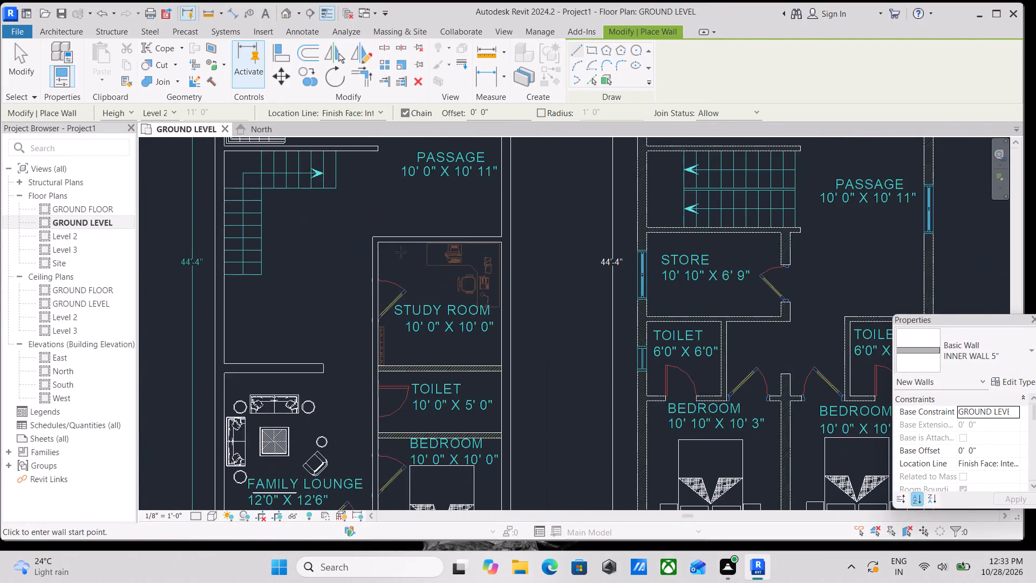
{"action": "scroll", "coordinate": [399, 302], "scroll_direction": "up", "scroll_amount": 10}
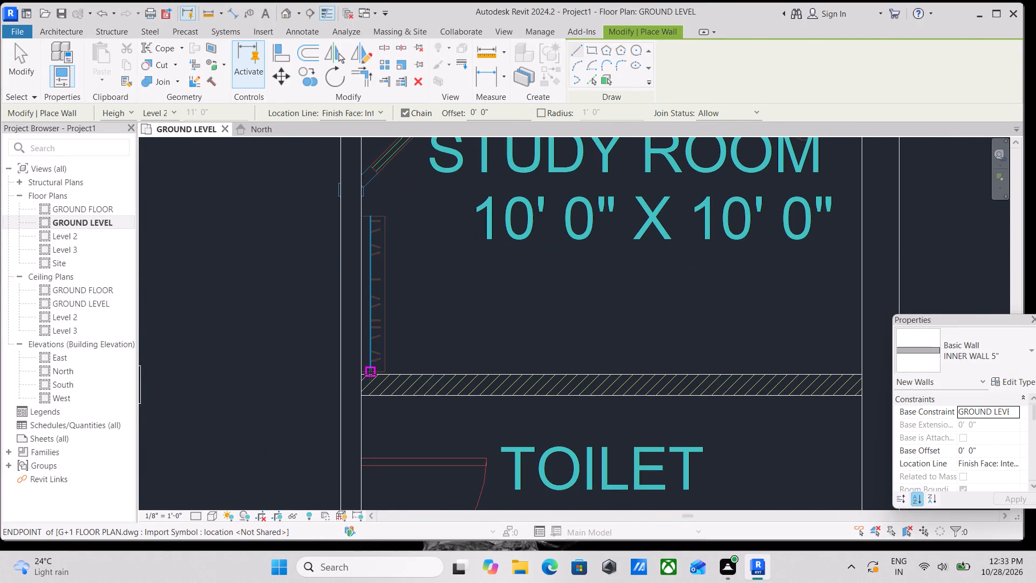
{"action": "left_click", "coordinate": [363, 376]}
{"action": "middle_click_drag", "start_coordinate": [427, 363], "coordinate": [145, 368]}
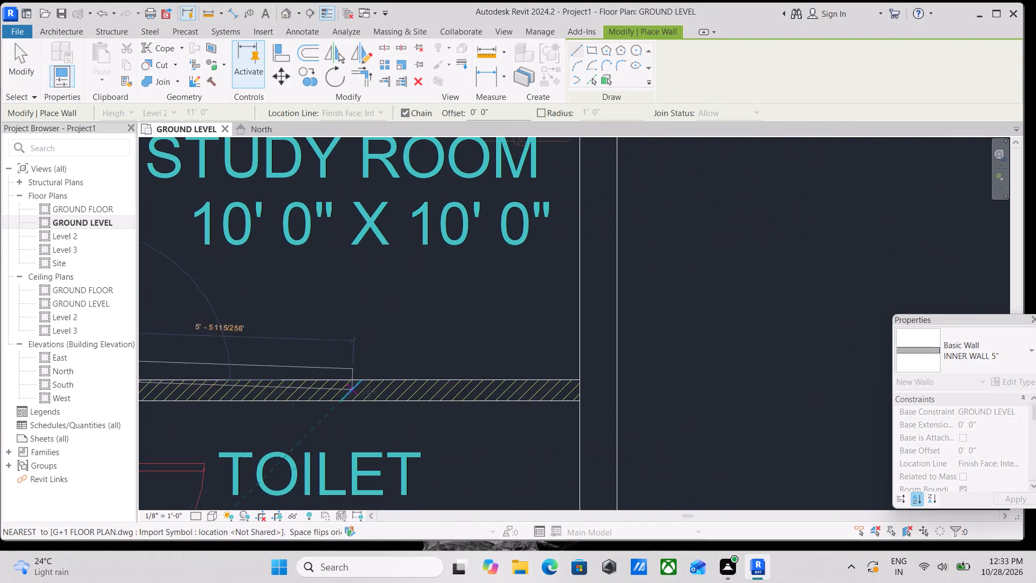
{"action": "middle_click_drag", "start_coordinate": [370, 393], "coordinate": [232, 376]}
{"action": "middle_click_drag", "start_coordinate": [332, 357], "coordinate": [271, 362]}
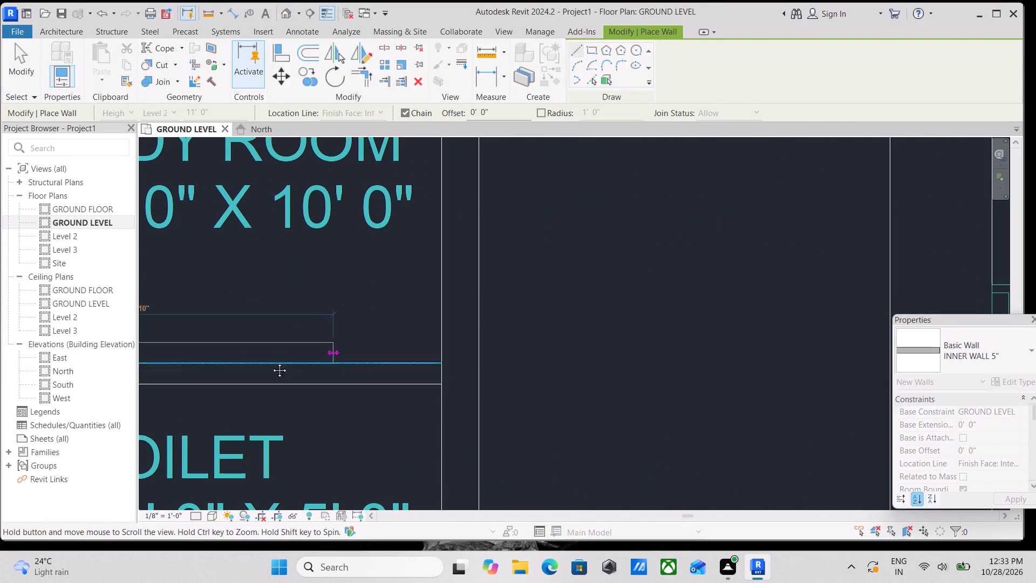
{"action": "middle_click_drag", "start_coordinate": [271, 362], "coordinate": [208, 364]}
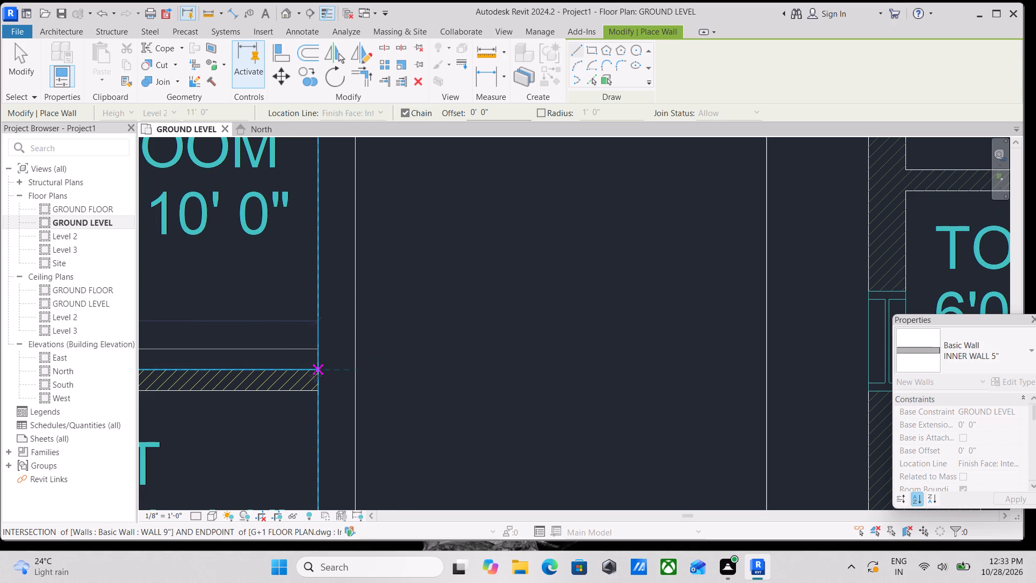
{"action": "key", "text": "space"}
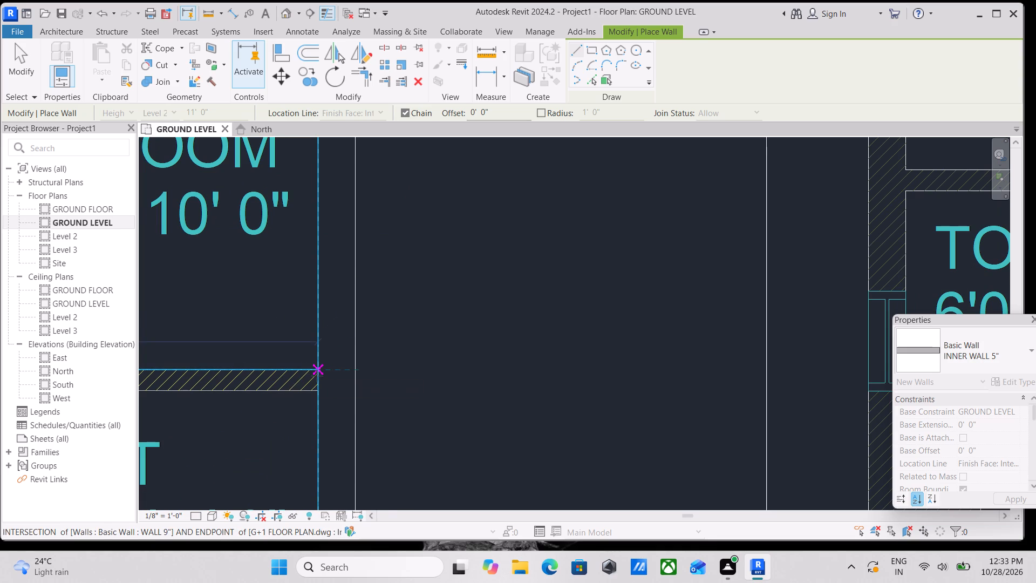
{"action": "left_click", "coordinate": [317, 376]}
{"action": "key", "text": "Escape"}
Draw an INNER WALL 5" between the toilet and bedroom, from the west partition to the east exterior wall, flipped to match the hatched outline.
{"action": "scroll", "coordinate": [316, 376], "scroll_direction": "down", "scroll_amount": 5}
{"action": "scroll", "coordinate": [101, 378], "scroll_direction": "down", "scroll_amount": 3}
{"action": "scroll", "coordinate": [463, 389], "scroll_direction": "down", "scroll_amount": 3}
{"action": "middle_click_drag", "start_coordinate": [463, 389], "coordinate": [733, 386]}
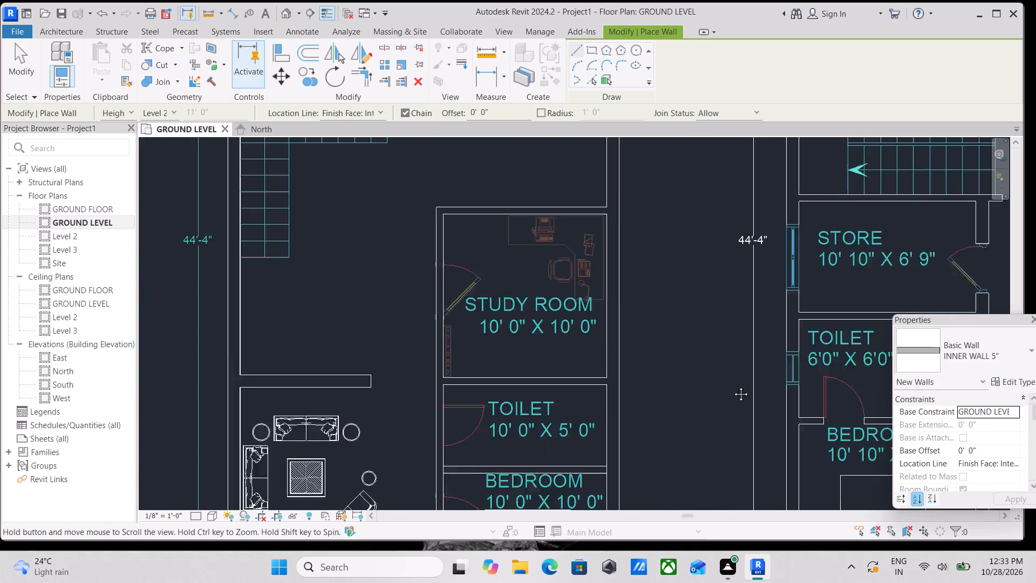
{"action": "middle_click_drag", "start_coordinate": [733, 386], "coordinate": [754, 380]}
{"action": "middle_click_drag", "start_coordinate": [493, 467], "coordinate": [557, 409]}
{"action": "scroll", "coordinate": [563, 403], "scroll_direction": "up", "scroll_amount": 8}
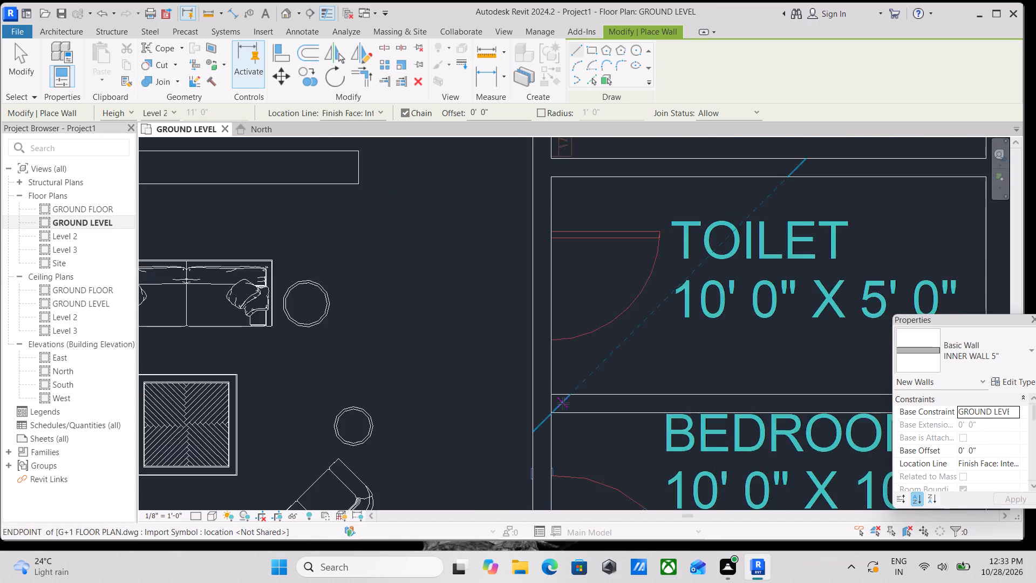
{"action": "scroll", "coordinate": [563, 403], "scroll_direction": "up", "scroll_amount": 2}
{"action": "left_click", "coordinate": [541, 390]}
{"action": "middle_click_drag", "start_coordinate": [932, 376], "coordinate": [732, 394]}
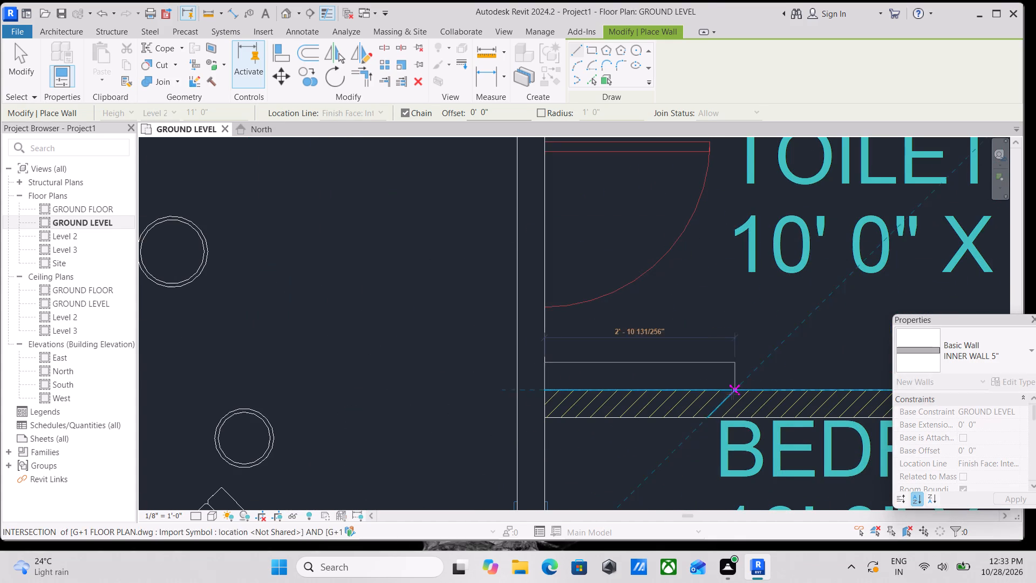
{"action": "scroll", "coordinate": [802, 380], "scroll_direction": "down", "scroll_amount": 1}
{"action": "middle_click_drag", "start_coordinate": [802, 380], "coordinate": [536, 404]}
{"action": "scroll", "coordinate": [733, 392], "scroll_direction": "down", "scroll_amount": 1}
{"action": "middle_click_drag", "start_coordinate": [731, 394], "coordinate": [599, 406]}
{"action": "scroll", "coordinate": [599, 406], "scroll_direction": "down", "scroll_amount": 1}
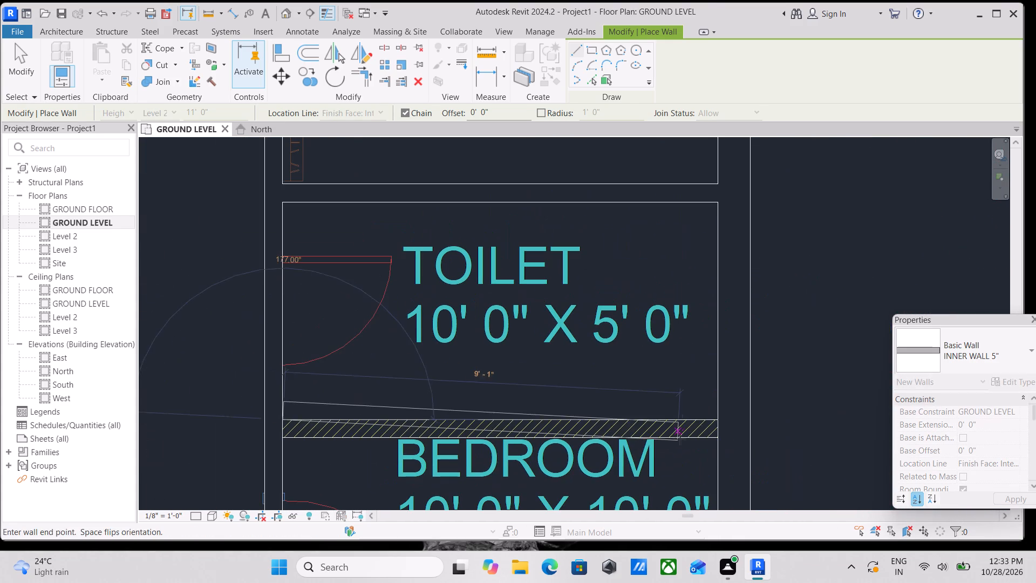
{"action": "key", "text": "space"}
{"action": "scroll", "coordinate": [701, 415], "scroll_direction": "up", "scroll_amount": 2}
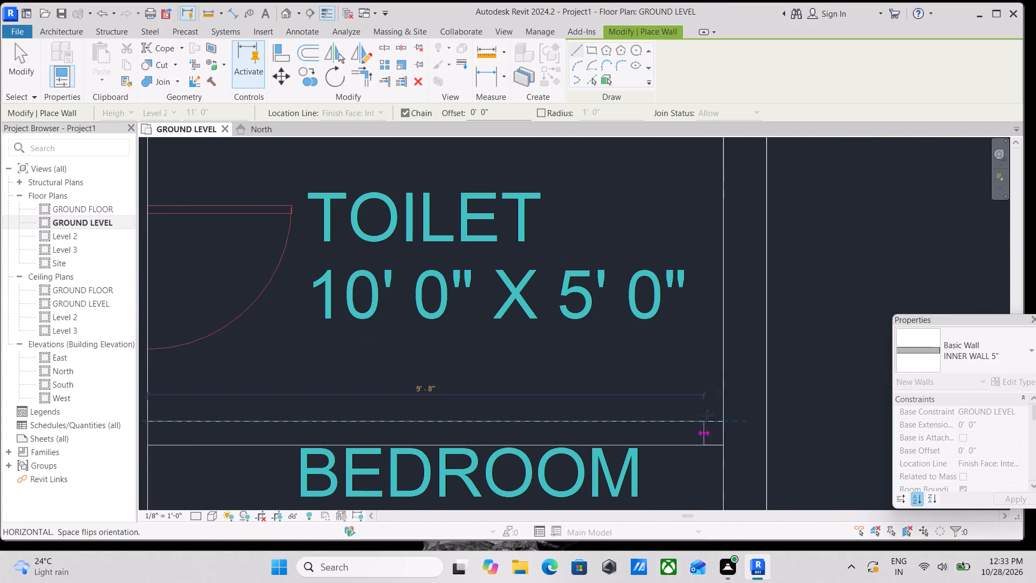
{"action": "left_click", "coordinate": [723, 416]}
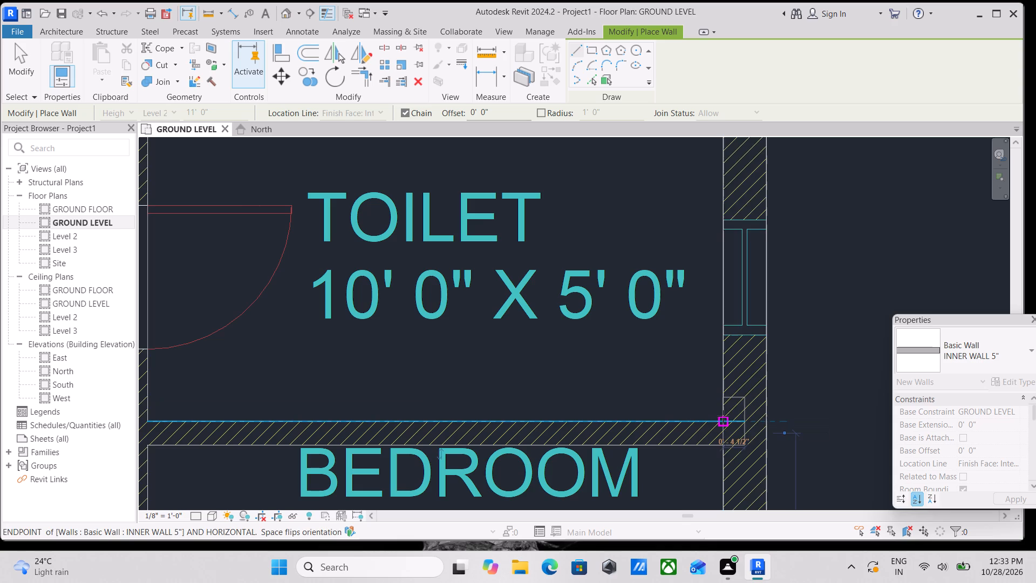
{"action": "key", "text": "Escape"}
Open the default 3D view of the model and leave the Wall command.
{"action": "scroll", "coordinate": [746, 403], "scroll_direction": "down", "scroll_amount": 5}
{"action": "scroll", "coordinate": [492, 411], "scroll_direction": "down", "scroll_amount": 3}
{"action": "middle_click_drag", "start_coordinate": [492, 411], "coordinate": [550, 405]}
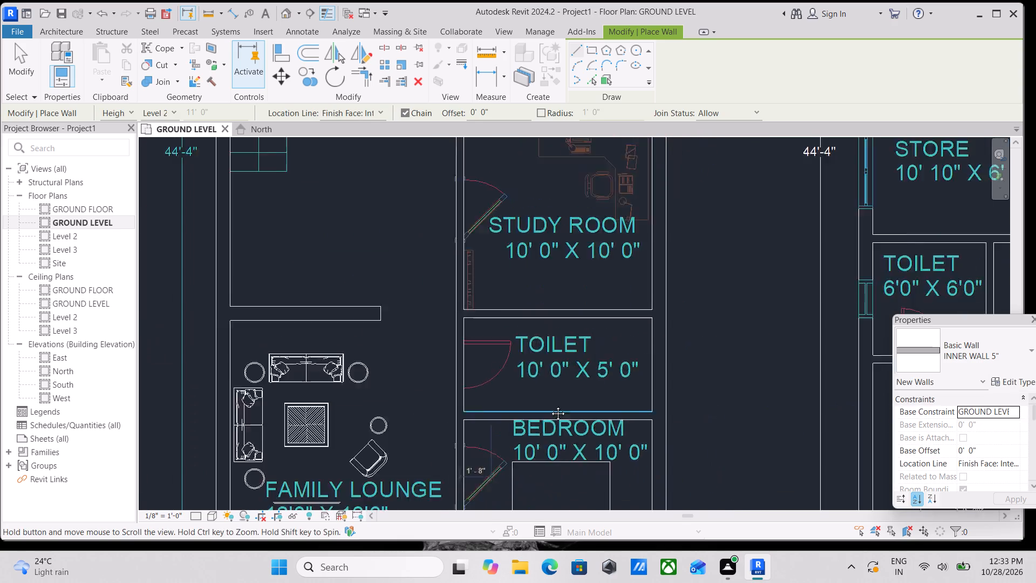
{"action": "middle_click_drag", "start_coordinate": [550, 405], "coordinate": [640, 390]}
{"action": "middle_click_drag", "start_coordinate": [638, 419], "coordinate": [656, 390]}
{"action": "scroll", "coordinate": [658, 387], "scroll_direction": "down", "scroll_amount": 3}
{"action": "middle_click_drag", "start_coordinate": [658, 387], "coordinate": [697, 363]}
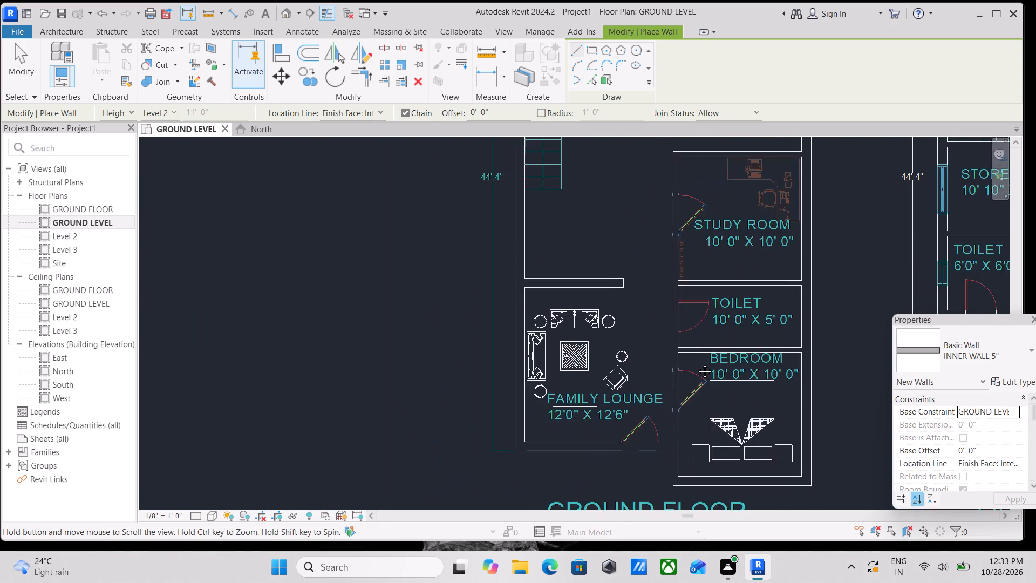
{"action": "middle_click_drag", "start_coordinate": [697, 363], "coordinate": [702, 557]}
{"action": "middle_click_drag", "start_coordinate": [695, 396], "coordinate": [666, 510]}
{"action": "scroll", "coordinate": [693, 423], "scroll_direction": "down", "scroll_amount": 2}
{"action": "middle_click_drag", "start_coordinate": [693, 423], "coordinate": [693, 441]}
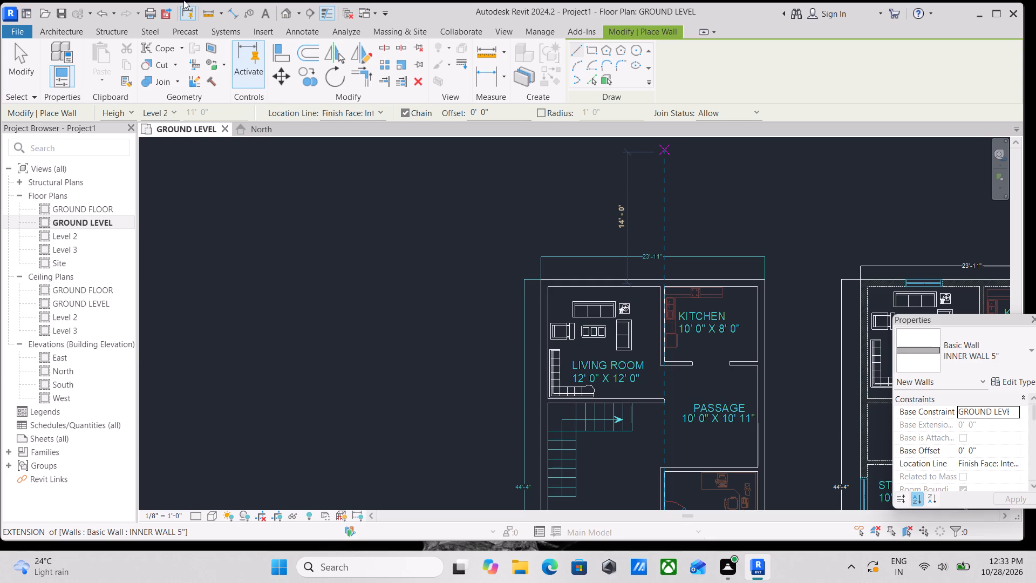
{"action": "left_click", "coordinate": [288, 11]}
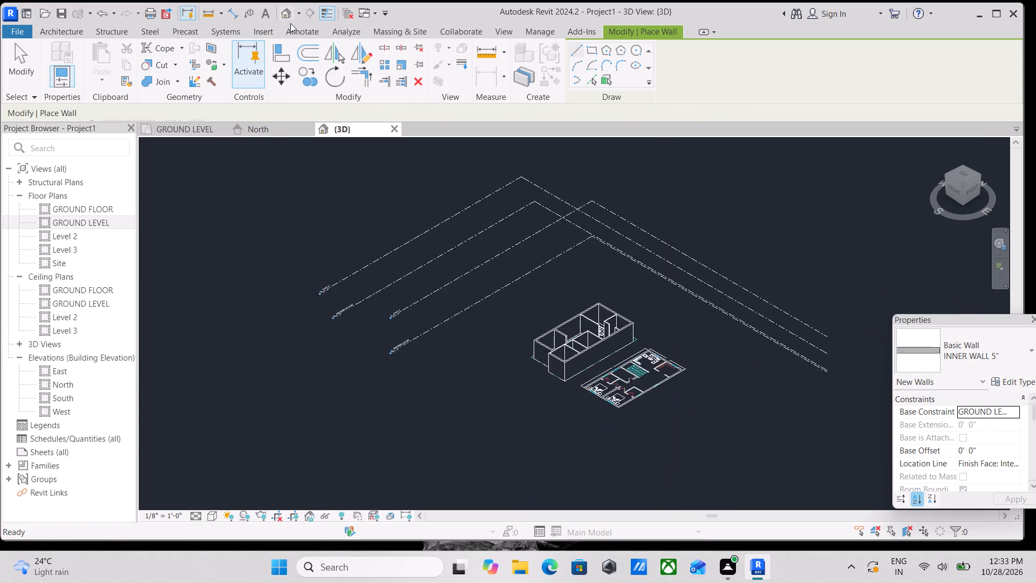
{"action": "scroll", "coordinate": [488, 287], "scroll_direction": "up", "scroll_amount": 2}
{"action": "scroll", "coordinate": [561, 433], "scroll_direction": "up", "scroll_amount": 2}
{"action": "key", "text": "Escape"}
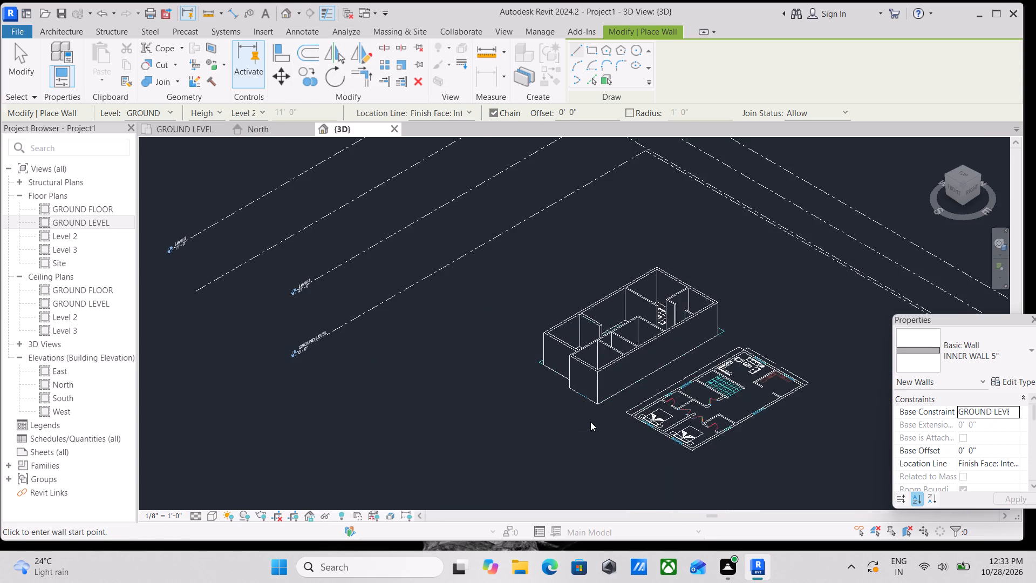
{"action": "scroll", "coordinate": [597, 418], "scroll_direction": "up", "scroll_amount": 4}
{"action": "scroll", "coordinate": [611, 406], "scroll_direction": "down", "scroll_amount": 3}
{"action": "key", "text": "Escape"}
Examine the traced ground-level walls in 3D from several sides.
{"action": "middle_click_drag", "start_coordinate": [583, 406], "coordinate": [603, 397], "text": "shift"}
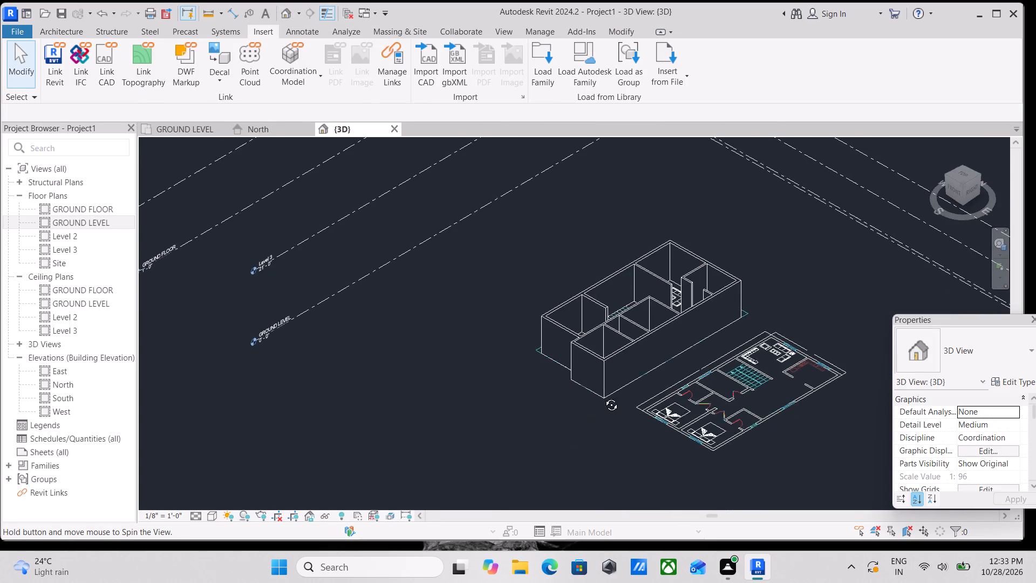
{"action": "middle_click_drag", "start_coordinate": [603, 397], "coordinate": [786, 326], "text": "shift"}
{"action": "middle_click_drag", "start_coordinate": [694, 361], "coordinate": [737, 330], "text": "shift"}
{"action": "middle_click_drag", "start_coordinate": [741, 327], "coordinate": [673, 324], "text": "shift"}
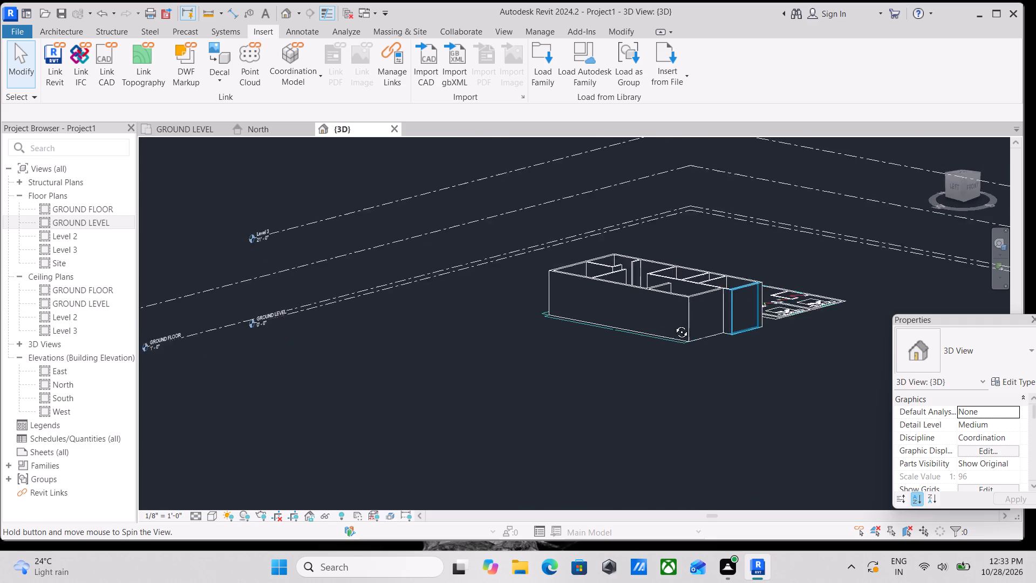
{"action": "middle_click_drag", "start_coordinate": [673, 324], "coordinate": [669, 322], "text": "shift"}
{"action": "middle_click", "coordinate": [633, 310], "text": "shift"}
{"action": "middle_click_drag", "start_coordinate": [754, 308], "coordinate": [638, 382], "text": "shift"}
{"action": "middle_click_drag", "start_coordinate": [609, 392], "coordinate": [544, 398], "text": "shift"}
{"action": "middle_click_drag", "start_coordinate": [579, 389], "coordinate": [712, 391], "text": "shift"}
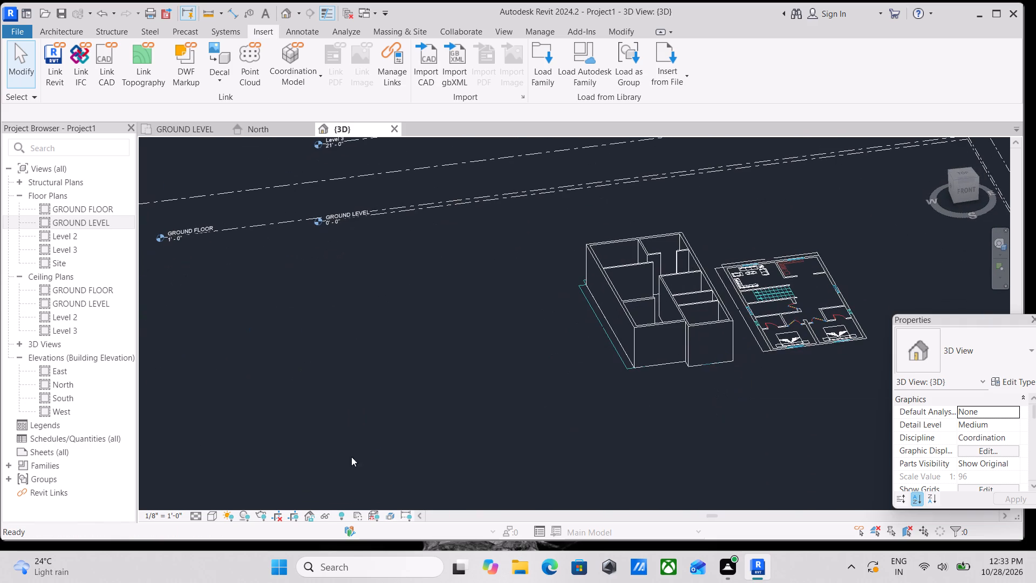
Set the 3D view's visual style to Shaded.
{"action": "left_click", "coordinate": [210, 516]}
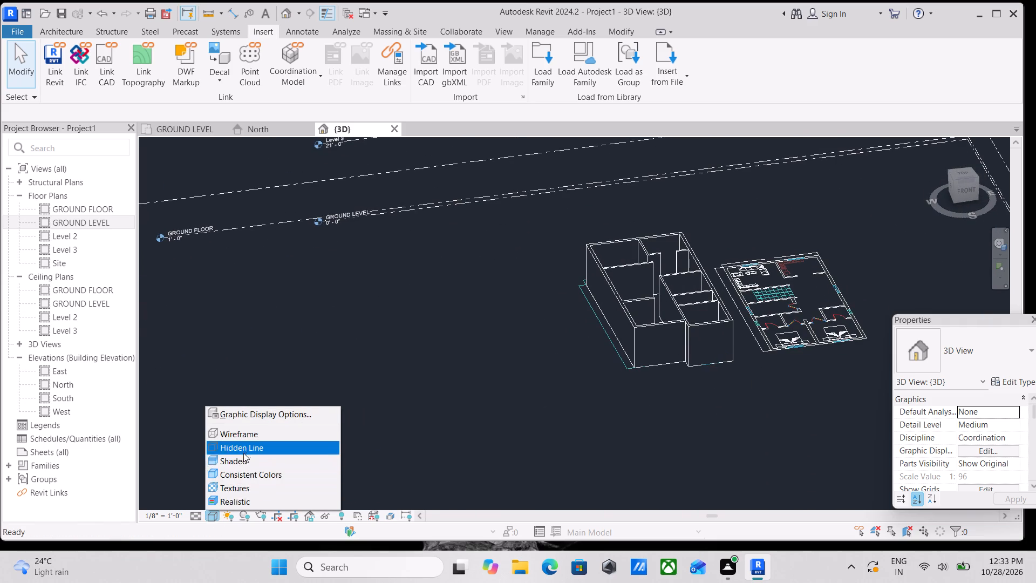
{"action": "left_click", "coordinate": [240, 462]}
Examine the shaded exterior walls, inner partitions and door openings up close from all around the building.
{"action": "scroll", "coordinate": [833, 360], "scroll_direction": "up", "scroll_amount": 2}
{"action": "scroll", "coordinate": [701, 358], "scroll_direction": "up", "scroll_amount": 3}
{"action": "scroll", "coordinate": [646, 388], "scroll_direction": "up", "scroll_amount": 2}
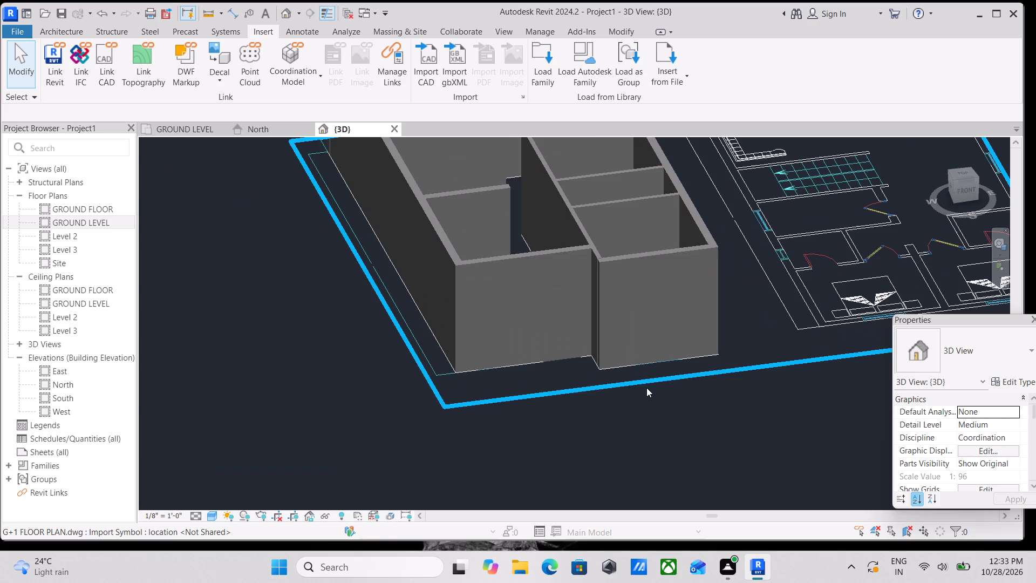
{"action": "middle_click_drag", "start_coordinate": [575, 455], "coordinate": [711, 320], "text": "shift"}
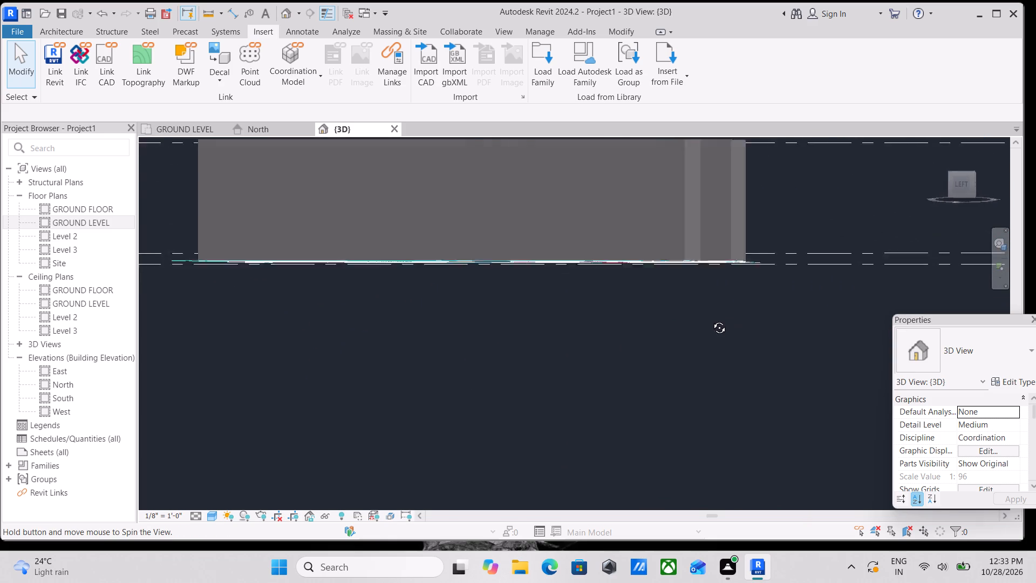
{"action": "middle_click_drag", "start_coordinate": [711, 320], "coordinate": [549, 387], "text": "shift"}
{"action": "middle_click_drag", "start_coordinate": [595, 342], "coordinate": [524, 470], "text": "shift"}
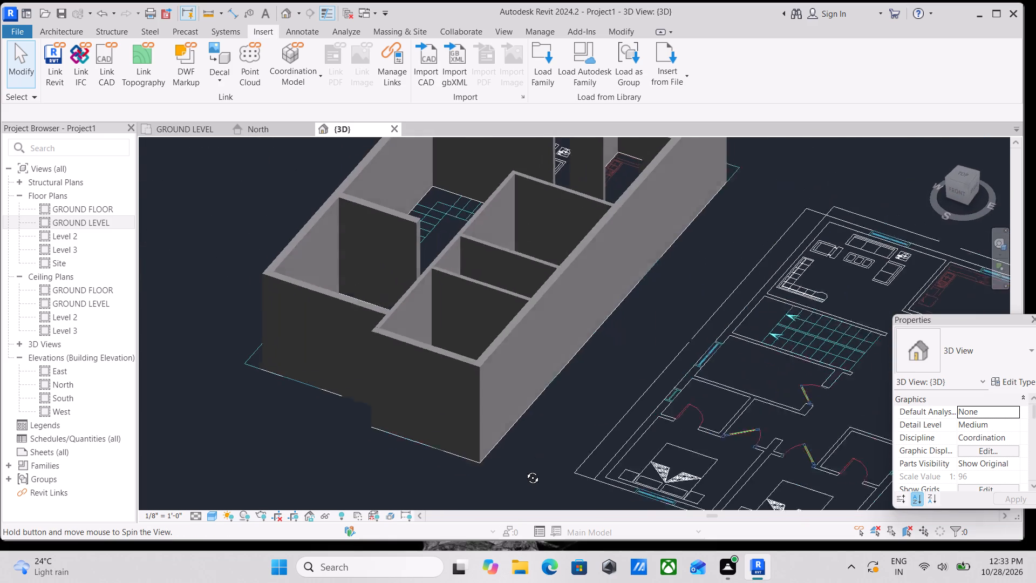
{"action": "middle_click_drag", "start_coordinate": [524, 470], "coordinate": [619, 467], "text": "shift"}
{"action": "scroll", "coordinate": [610, 374], "scroll_direction": "down", "scroll_amount": 2}
{"action": "middle_click_drag", "start_coordinate": [558, 403], "coordinate": [629, 501], "text": "shift"}
{"action": "middle_click_drag", "start_coordinate": [594, 314], "coordinate": [726, 381], "text": "shift"}
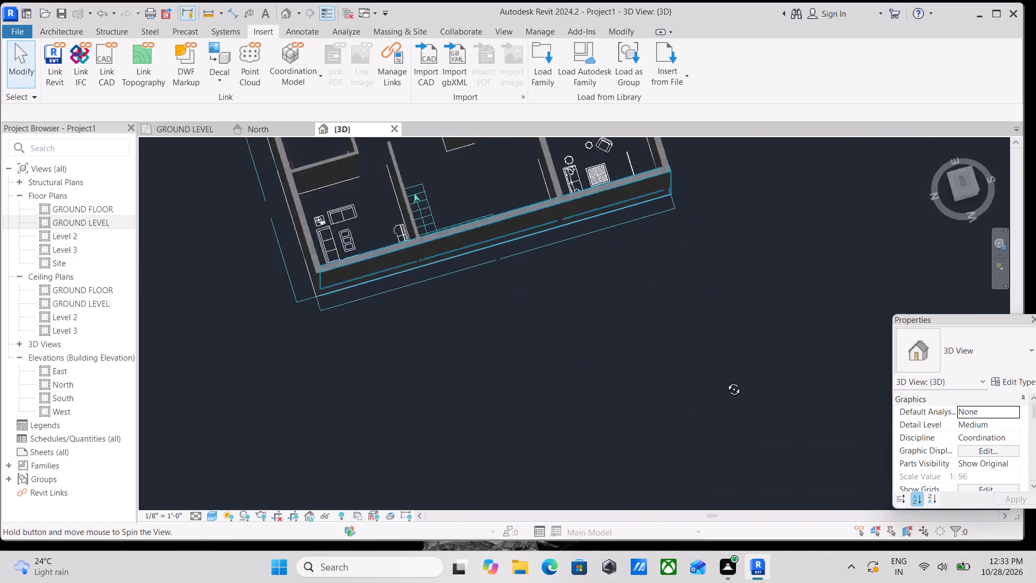
{"action": "middle_click_drag", "start_coordinate": [726, 381], "coordinate": [736, 355], "text": "shift"}
{"action": "middle_click", "coordinate": [423, 254], "text": "shift"}
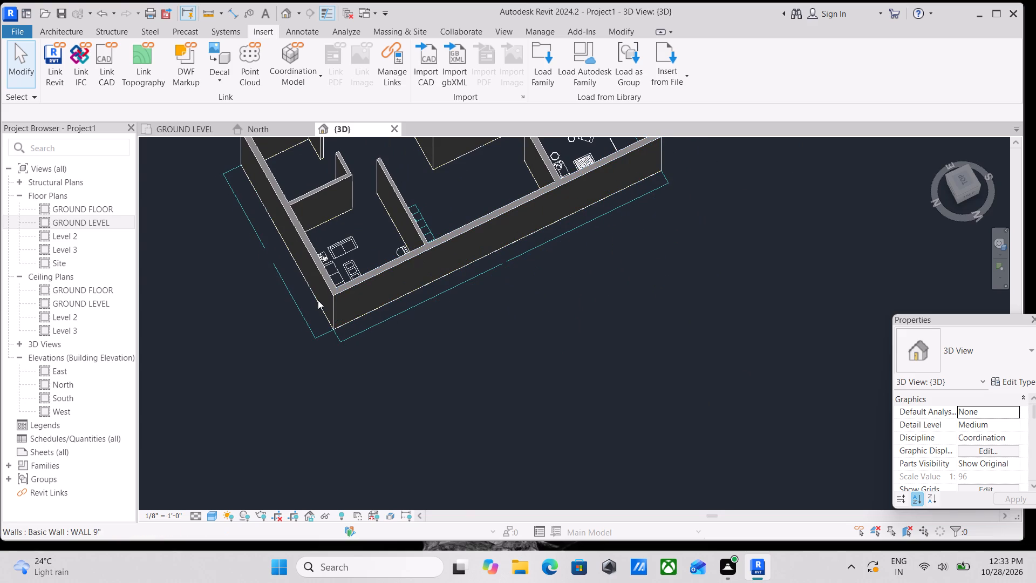
{"action": "middle_click_drag", "start_coordinate": [289, 291], "coordinate": [482, 137], "text": "shift"}
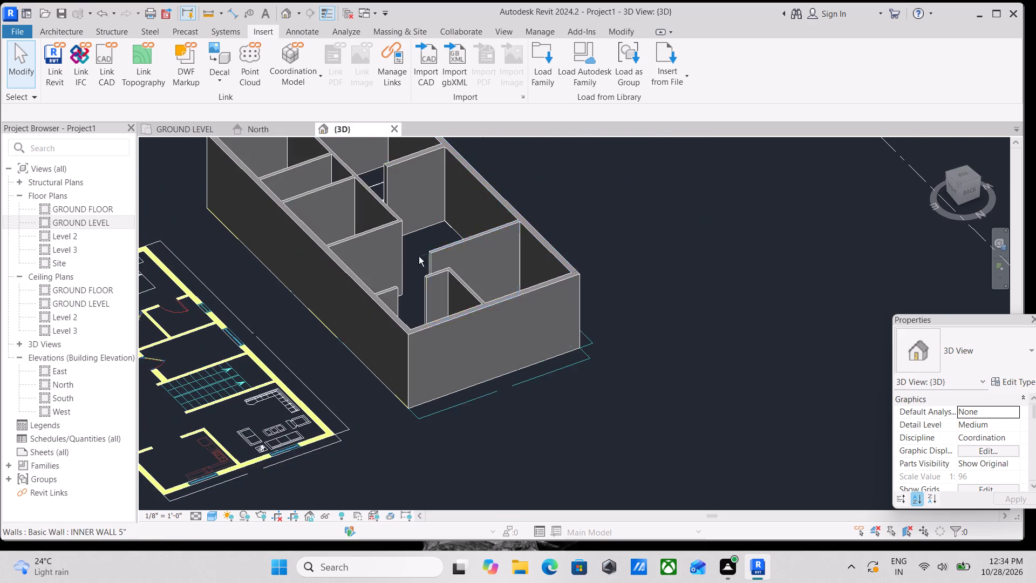
{"action": "middle_click_drag", "start_coordinate": [419, 256], "coordinate": [564, 189], "text": "shift"}
{"action": "middle_click_drag", "start_coordinate": [333, 253], "coordinate": [514, 244], "text": "shift"}
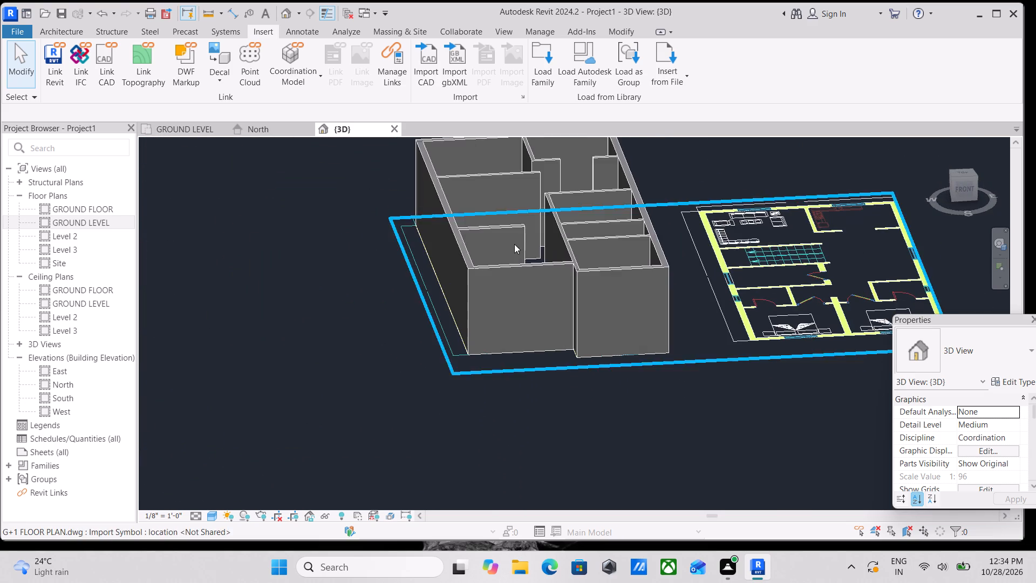
{"action": "scroll", "coordinate": [561, 322], "scroll_direction": "up", "scroll_amount": 3}
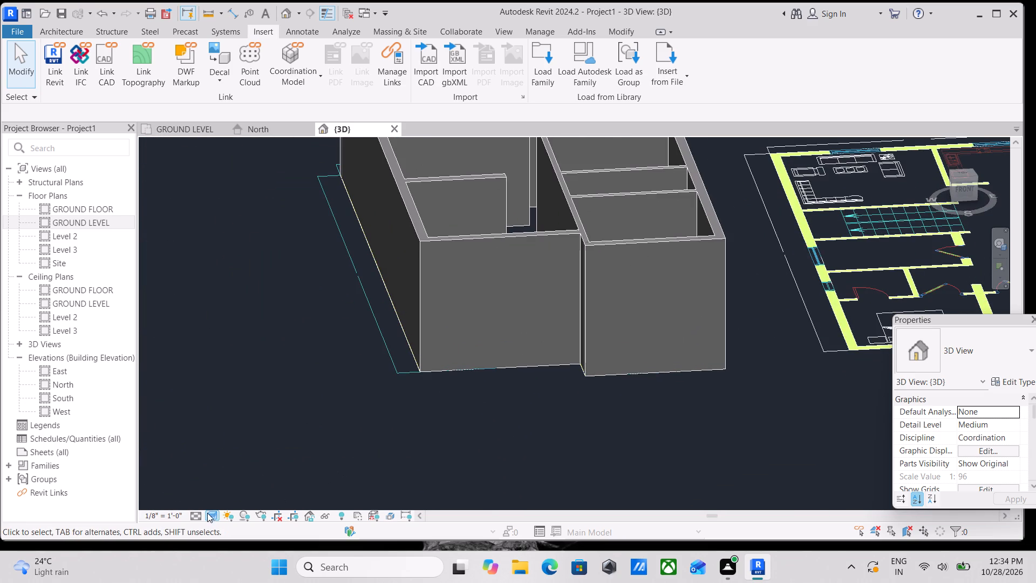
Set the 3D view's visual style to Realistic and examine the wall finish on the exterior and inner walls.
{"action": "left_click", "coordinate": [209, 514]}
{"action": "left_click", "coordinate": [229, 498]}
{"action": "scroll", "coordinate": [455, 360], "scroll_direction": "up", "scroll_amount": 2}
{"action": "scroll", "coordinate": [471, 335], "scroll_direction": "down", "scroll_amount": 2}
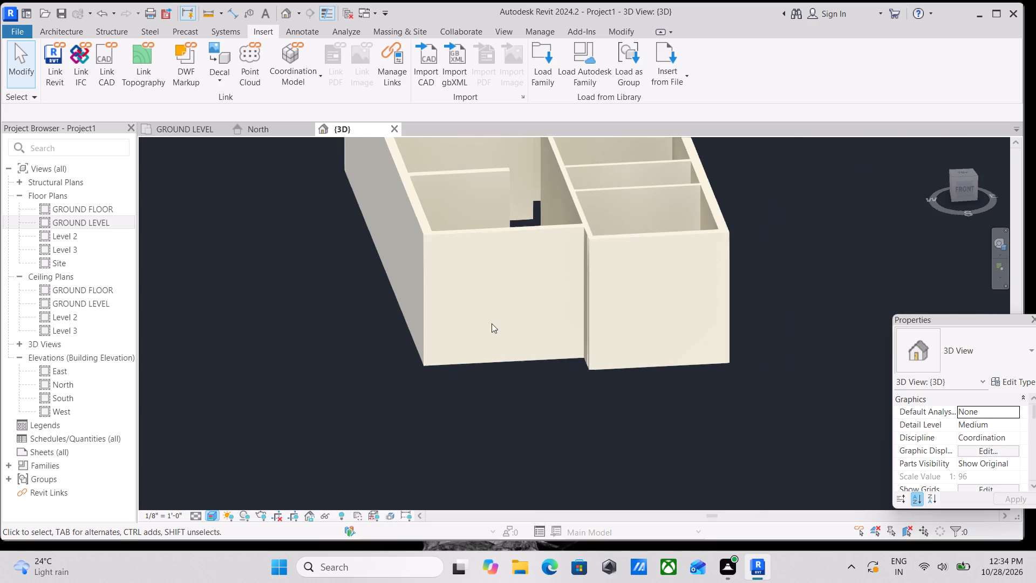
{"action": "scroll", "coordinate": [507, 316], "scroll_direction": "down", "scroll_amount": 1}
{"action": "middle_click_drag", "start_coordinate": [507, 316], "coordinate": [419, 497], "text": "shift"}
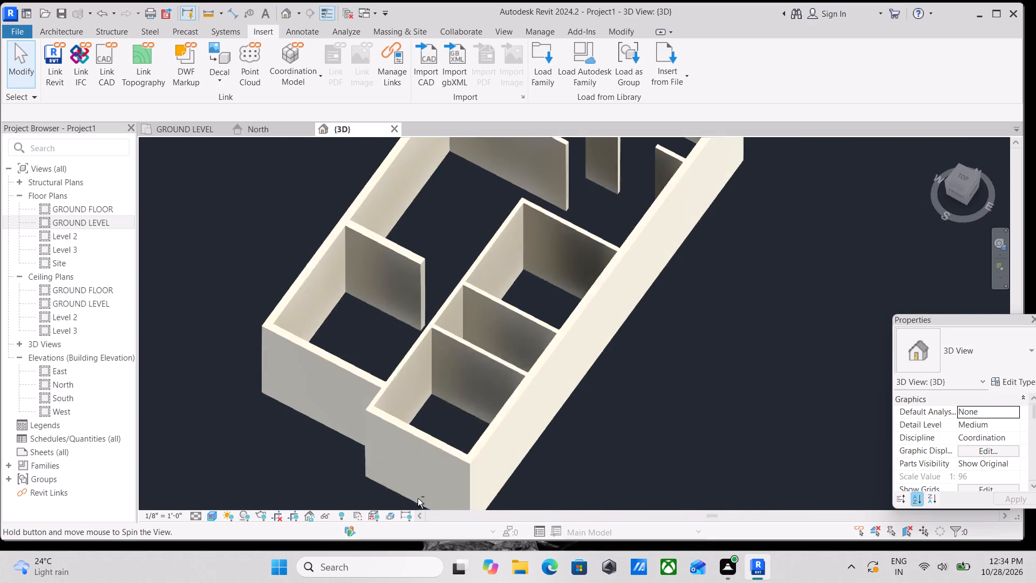
Return the 3D view's visual style to Shaded.
{"action": "left_click", "coordinate": [210, 514]}
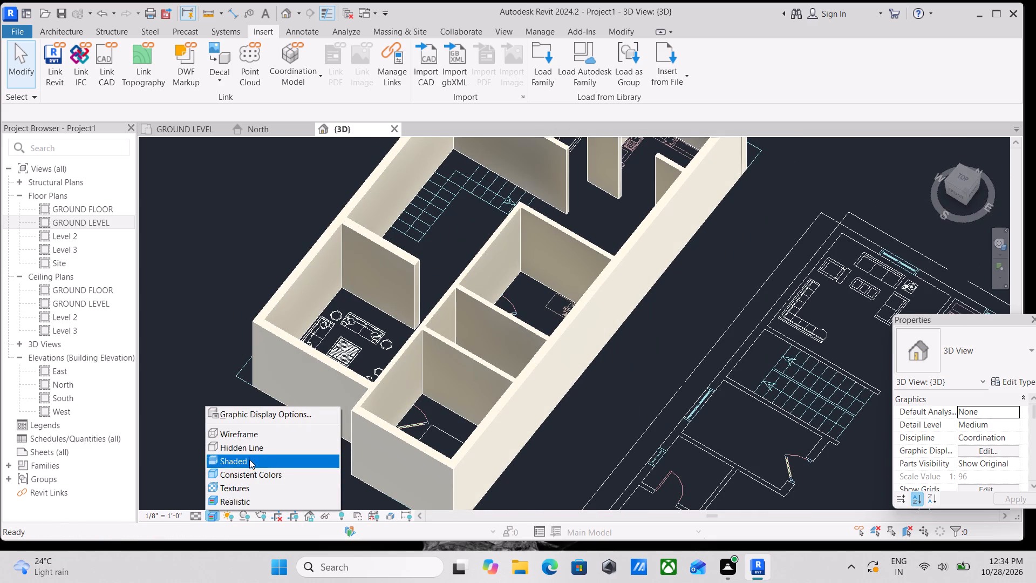
{"action": "left_click", "coordinate": [236, 464]}
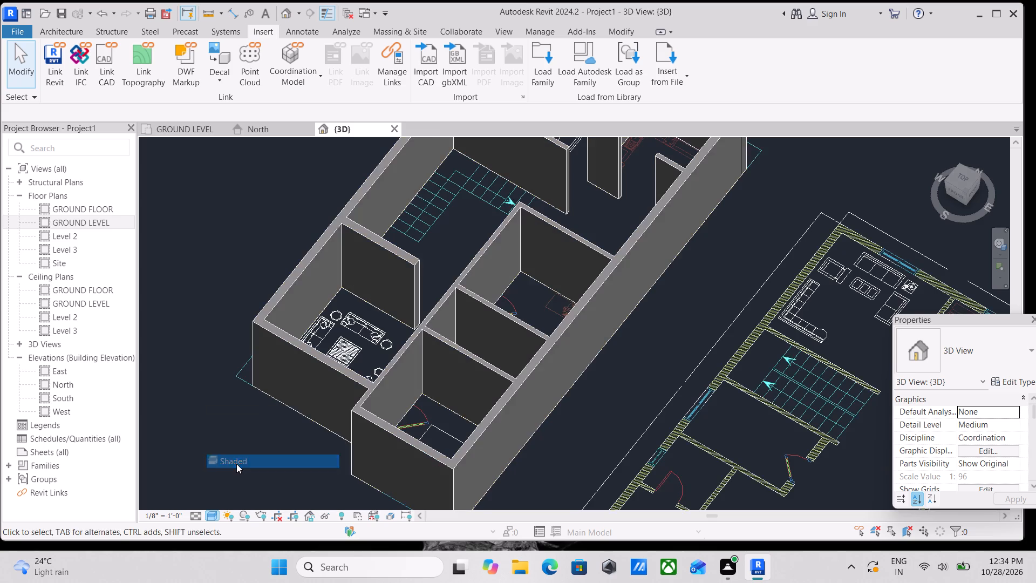
{"action": "scroll", "coordinate": [281, 438], "scroll_direction": "down", "scroll_amount": 3}
{"action": "middle_click_drag", "start_coordinate": [280, 456], "coordinate": [553, 352], "text": "shift"}
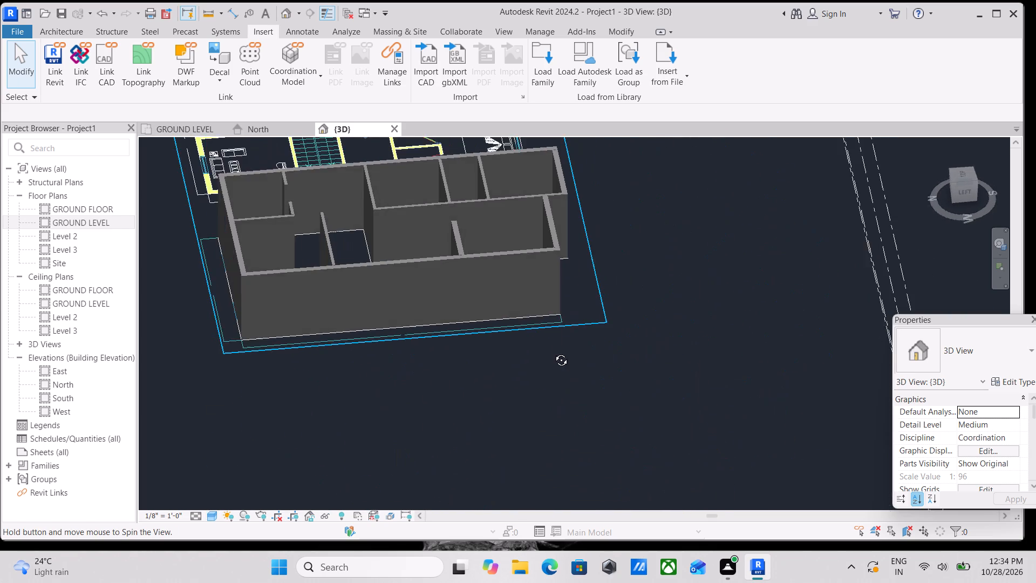
Examine the 3D model from an angled view and from the front, checking the walls against the levels.
{"action": "middle_click_drag", "start_coordinate": [553, 352], "coordinate": [396, 316], "text": "shift"}
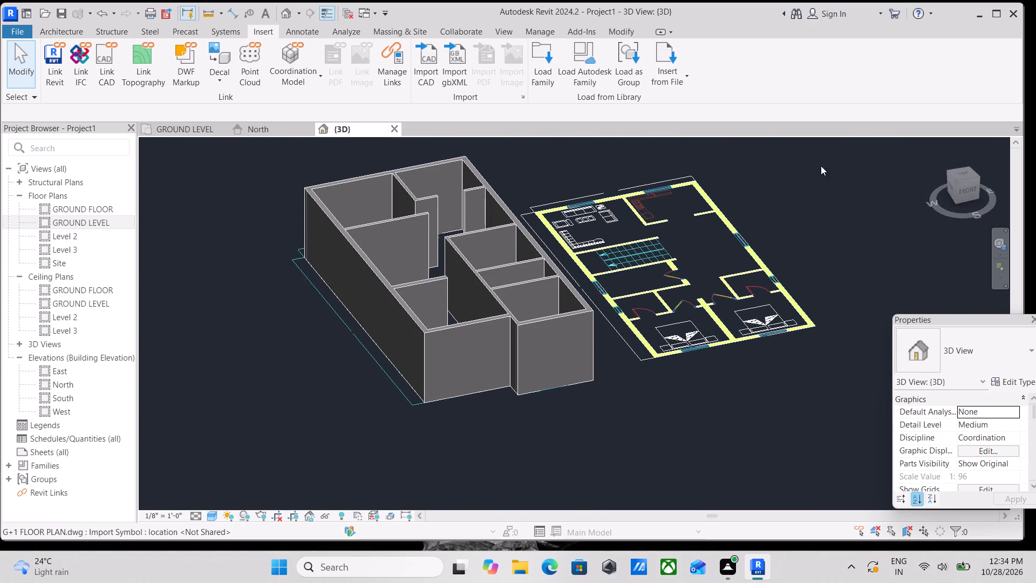
{"action": "left_click", "coordinate": [969, 190]}
{"action": "scroll", "coordinate": [571, 355], "scroll_direction": "up", "scroll_amount": 7}
{"action": "scroll", "coordinate": [611, 331], "scroll_direction": "up", "scroll_amount": 3}
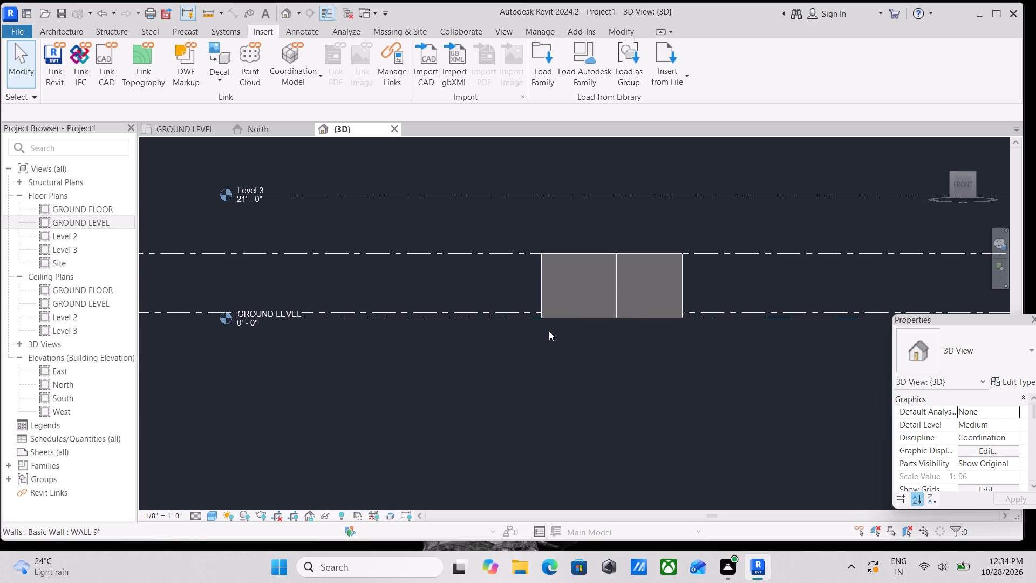
{"action": "scroll", "coordinate": [541, 304], "scroll_direction": "up", "scroll_amount": 3}
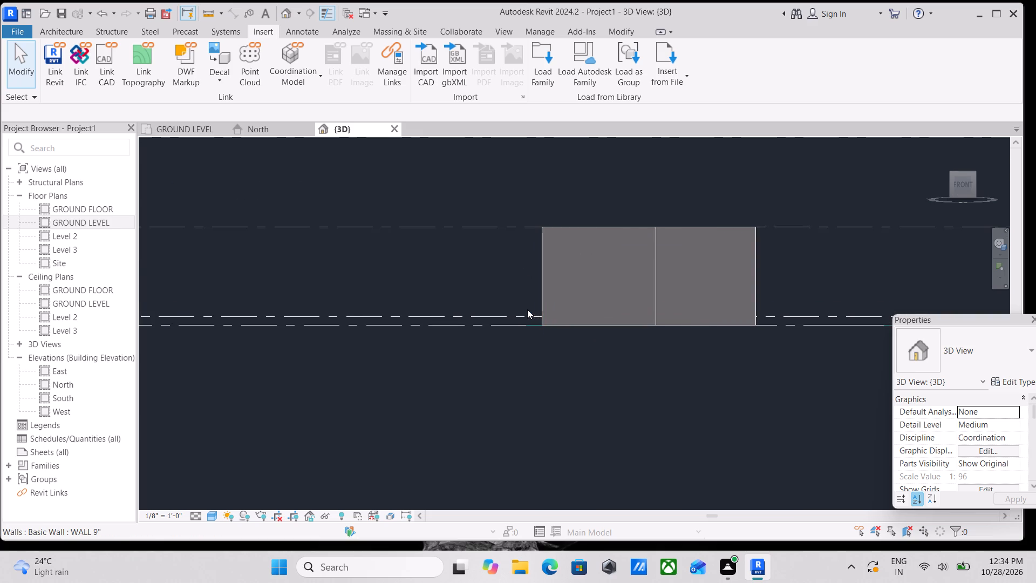
In the GROUND LEVEL floor plan, delete all the WALL 9" exterior walls and INNER WALL 5" inner walls.
{"action": "left_click", "coordinate": [183, 134]}
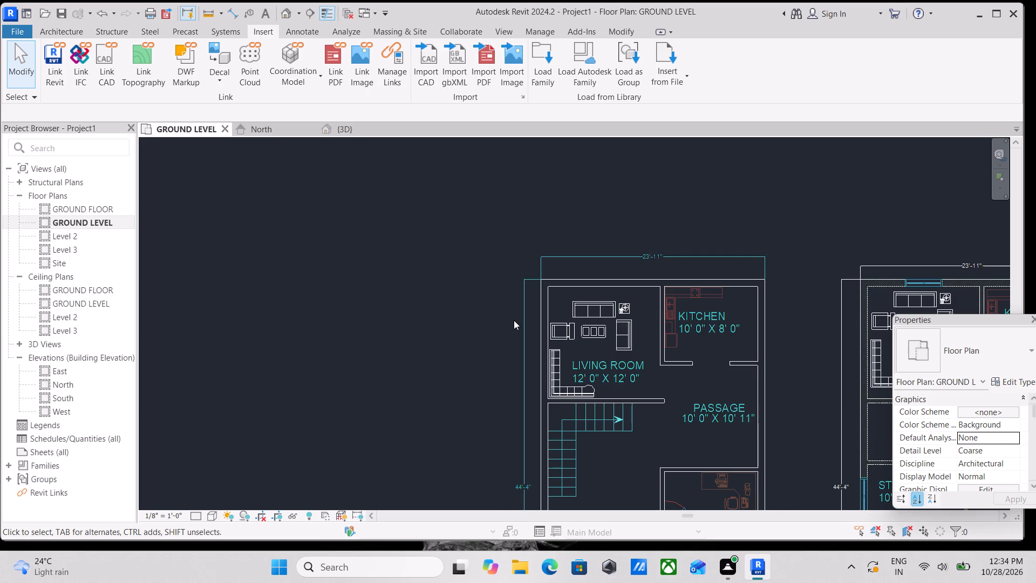
{"action": "scroll", "coordinate": [514, 320], "scroll_direction": "down", "scroll_amount": 2}
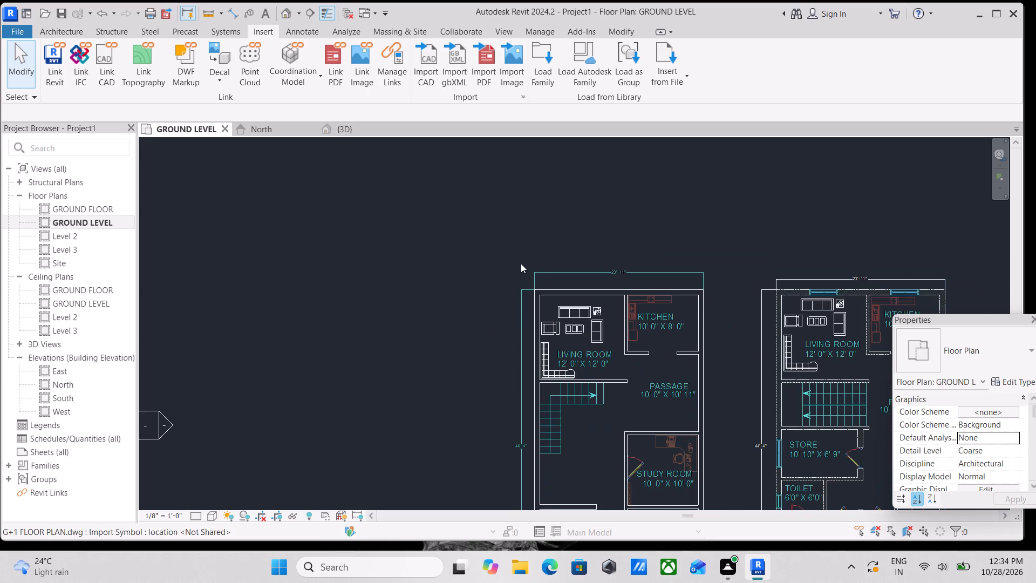
{"action": "left_click", "coordinate": [543, 296]}
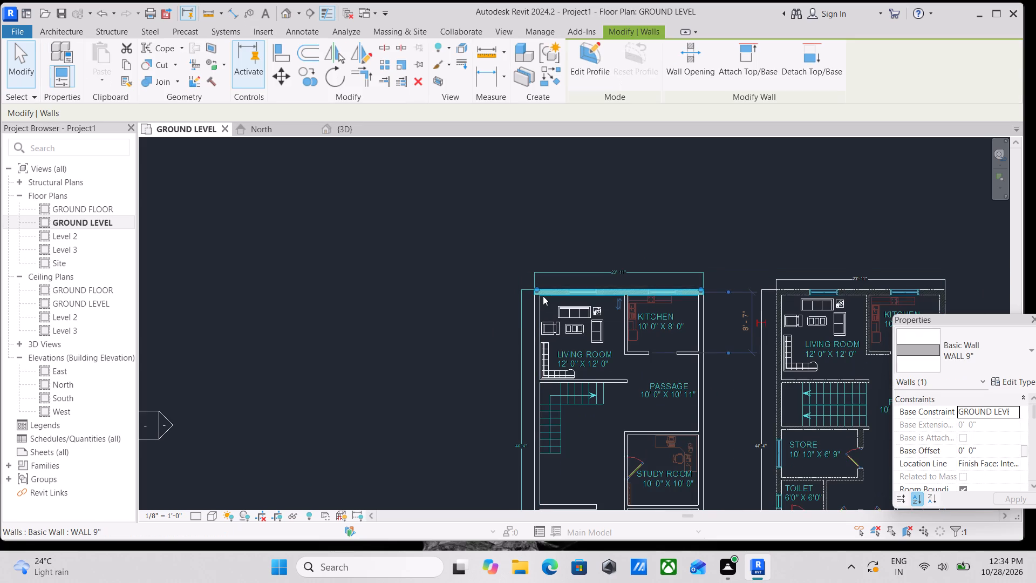
{"action": "type", "text": "SA"}
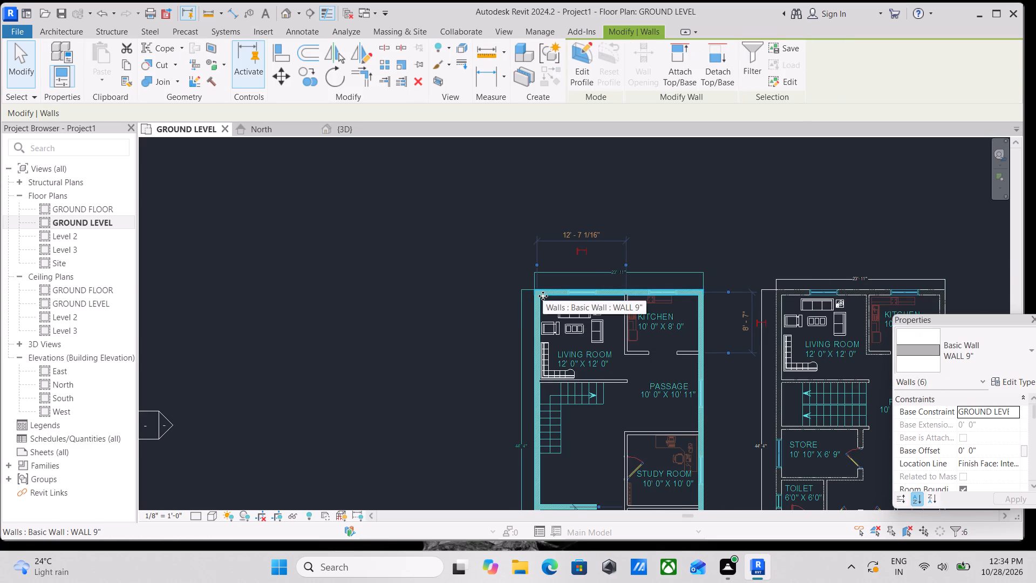
{"action": "right_click", "coordinate": [543, 296]}
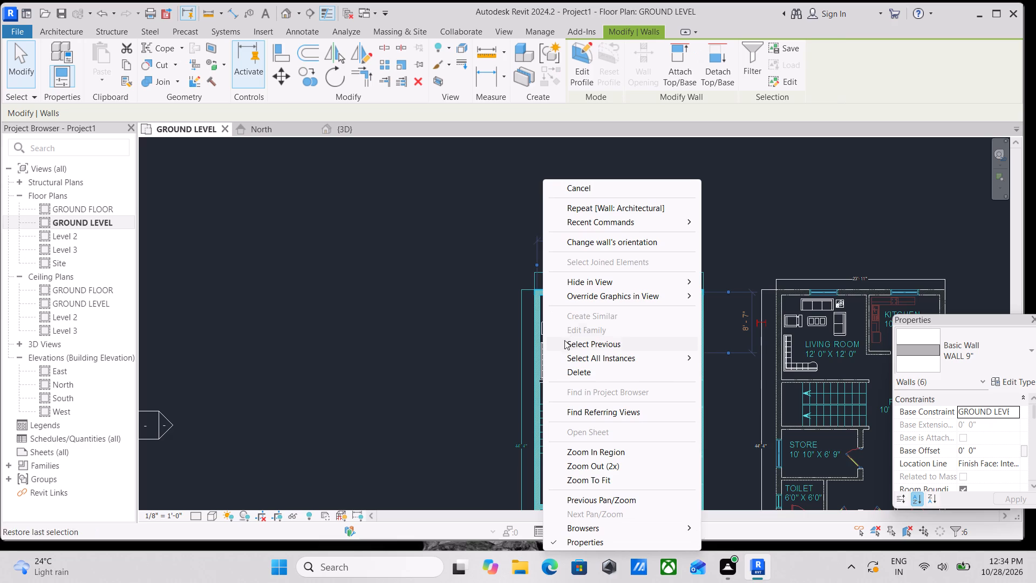
{"action": "key", "text": "Escape"}
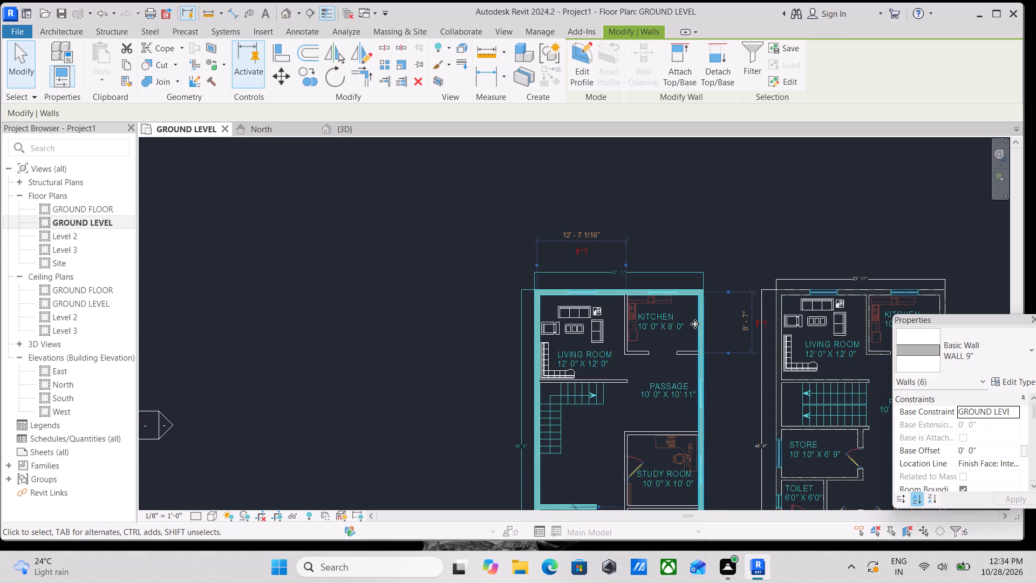
{"action": "left_click", "coordinate": [638, 350], "text": "ctrl"}
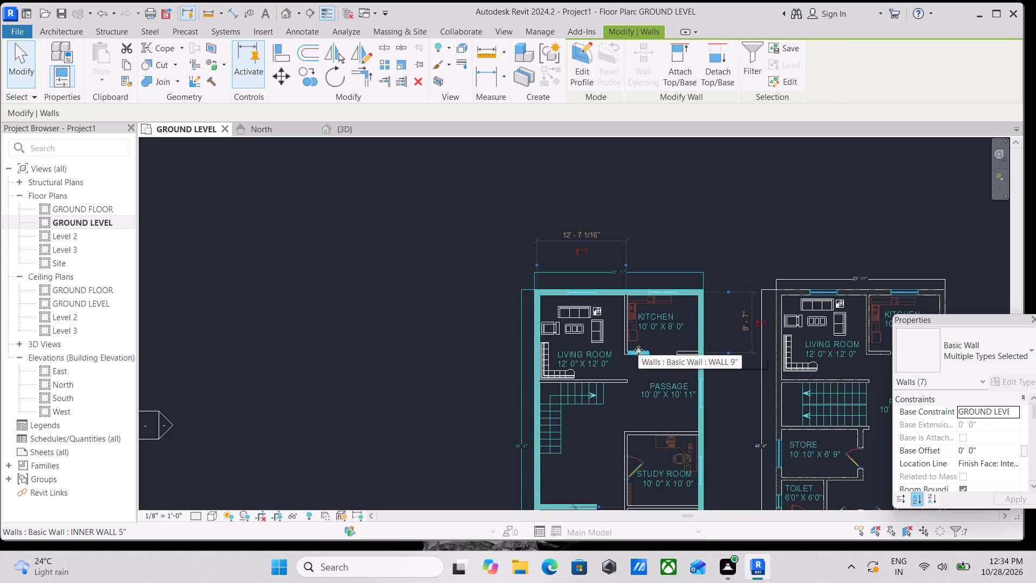
{"action": "type", "text": "SA"}
{"action": "right_click", "coordinate": [638, 350]}
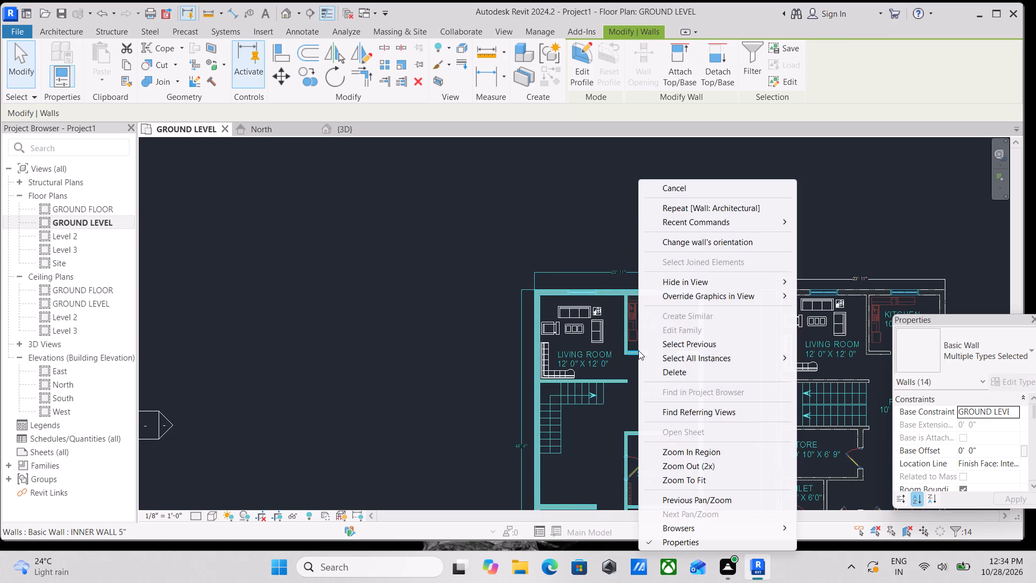
{"action": "left_click", "coordinate": [661, 369]}
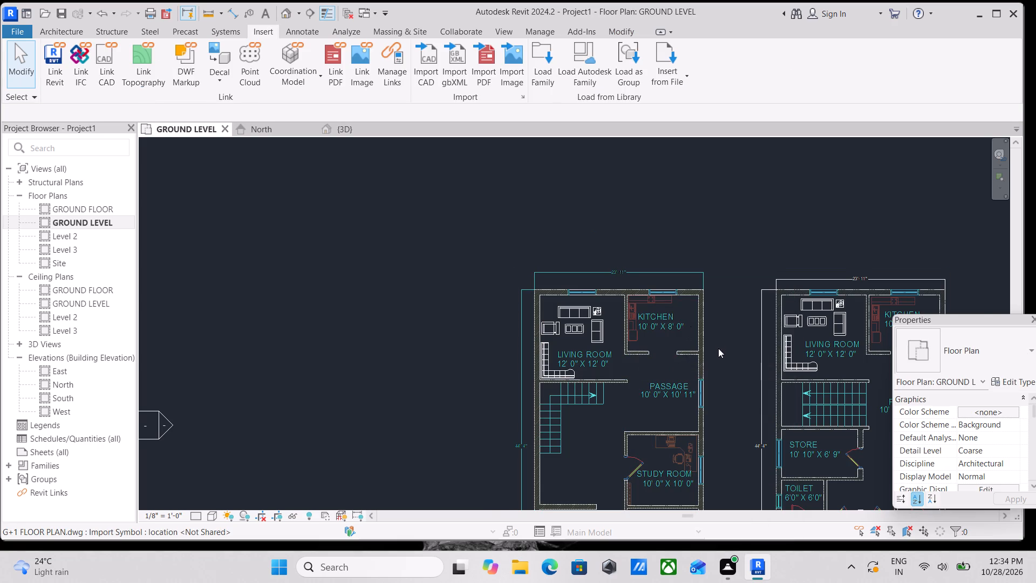
Open the GROUND FLOOR plan view and check whether the G+1 FLOOR PLAN drawing is present on it.
{"action": "scroll", "coordinate": [718, 348], "scroll_direction": "up", "scroll_amount": 10}
{"action": "scroll", "coordinate": [694, 354], "scroll_direction": "down", "scroll_amount": 4}
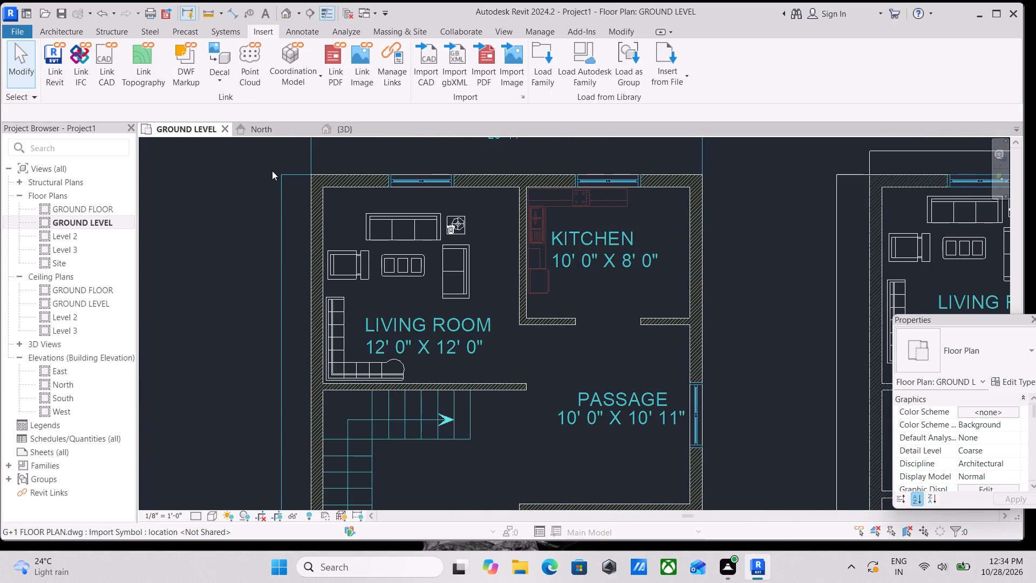
{"action": "double_click", "coordinate": [63, 208]}
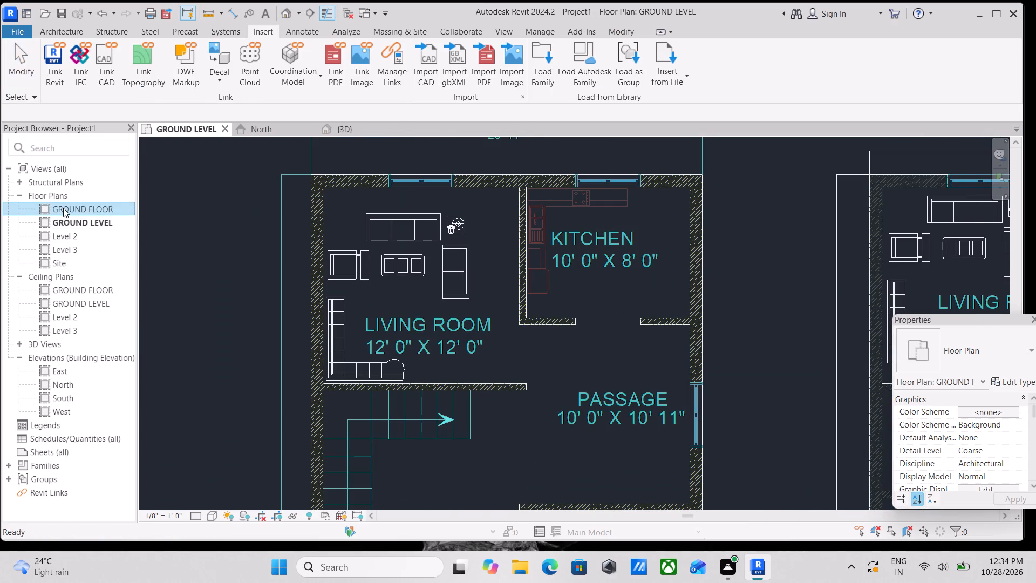
{"action": "scroll", "coordinate": [377, 273], "scroll_direction": "down", "scroll_amount": 3}
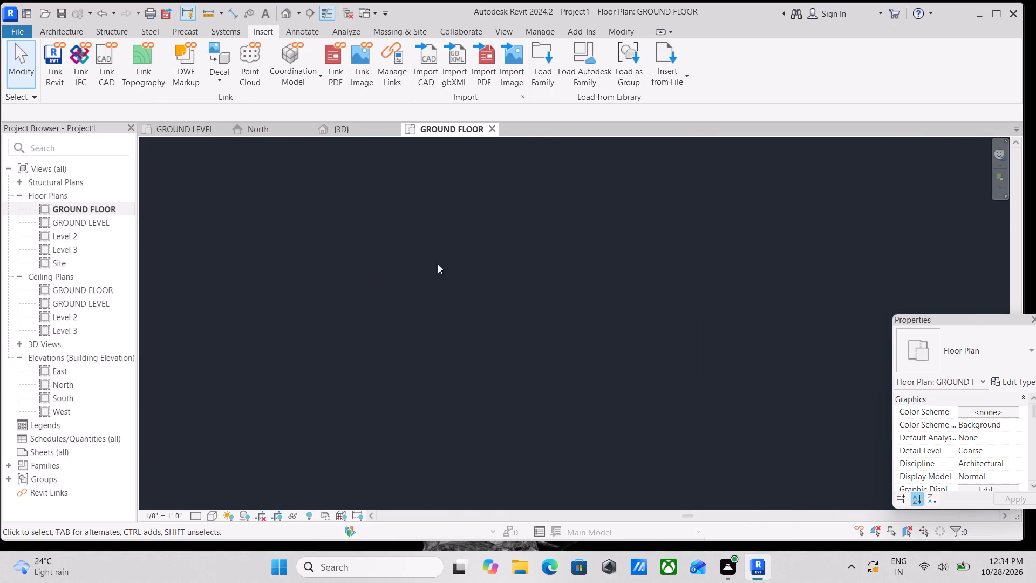
{"action": "scroll", "coordinate": [448, 257], "scroll_direction": "down", "scroll_amount": 3}
{"action": "scroll", "coordinate": [267, 293], "scroll_direction": "down", "scroll_amount": 3}
{"action": "scroll", "coordinate": [446, 287], "scroll_direction": "down", "scroll_amount": 4}
{"action": "middle_click_drag", "start_coordinate": [563, 314], "coordinate": [563, 380]}
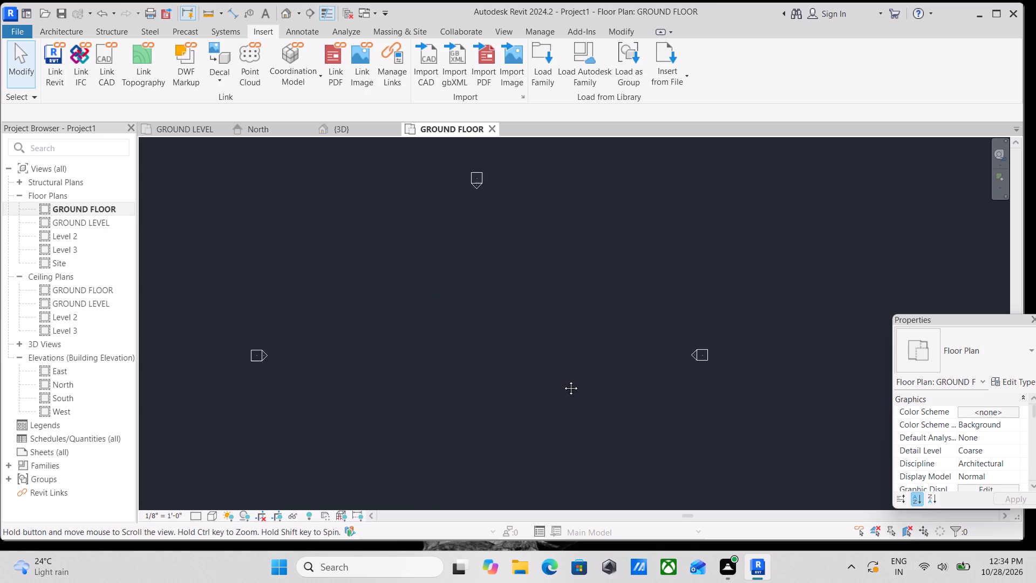
{"action": "middle_click_drag", "start_coordinate": [563, 380], "coordinate": [563, 381]}
{"action": "left_click", "coordinate": [71, 226]}
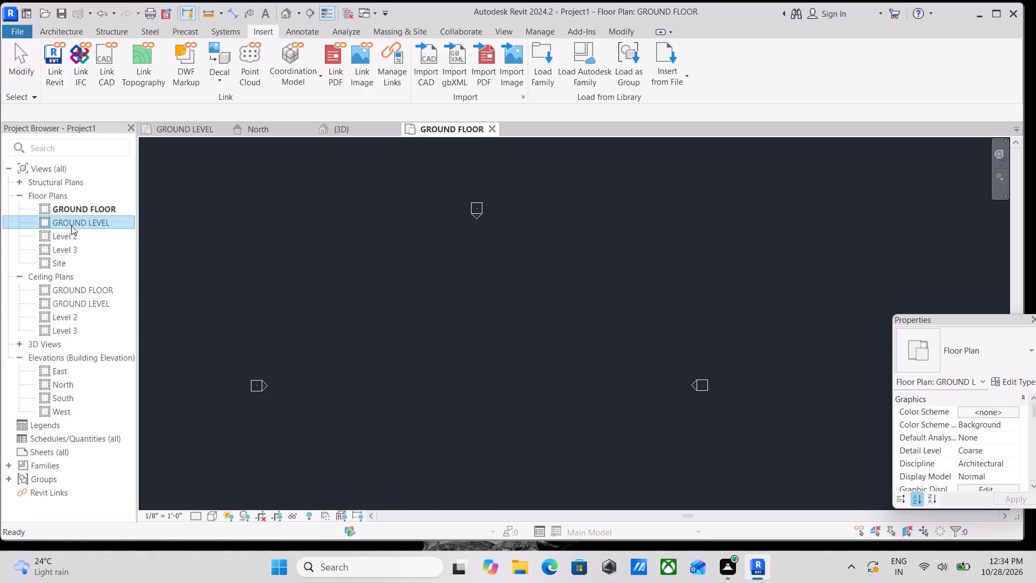
{"action": "left_click", "coordinate": [73, 225]}
{"action": "key", "text": "Escape"}
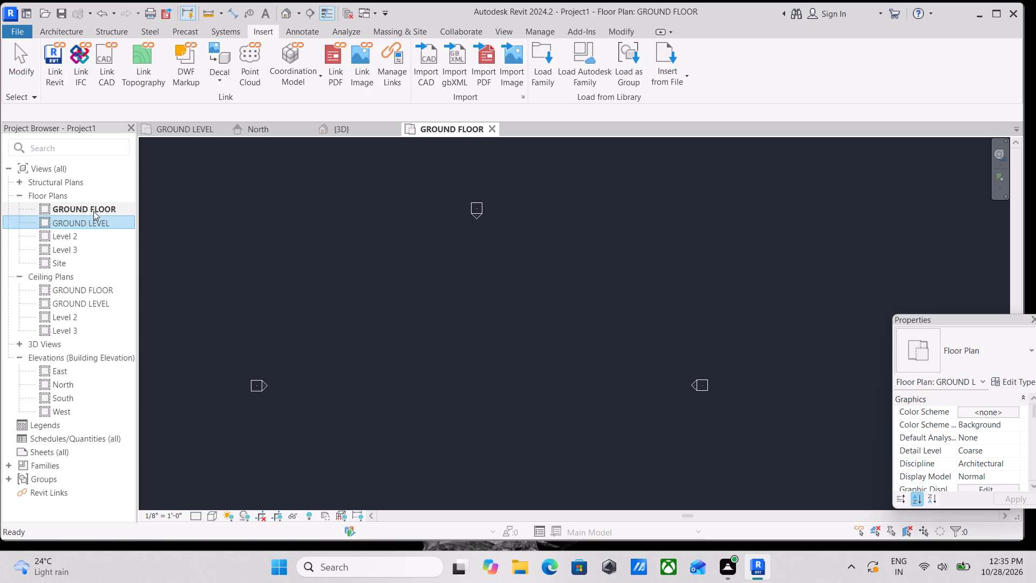
{"action": "double_click", "coordinate": [98, 208]}
{"action": "scroll", "coordinate": [163, 175], "scroll_direction": "down", "scroll_amount": 1}
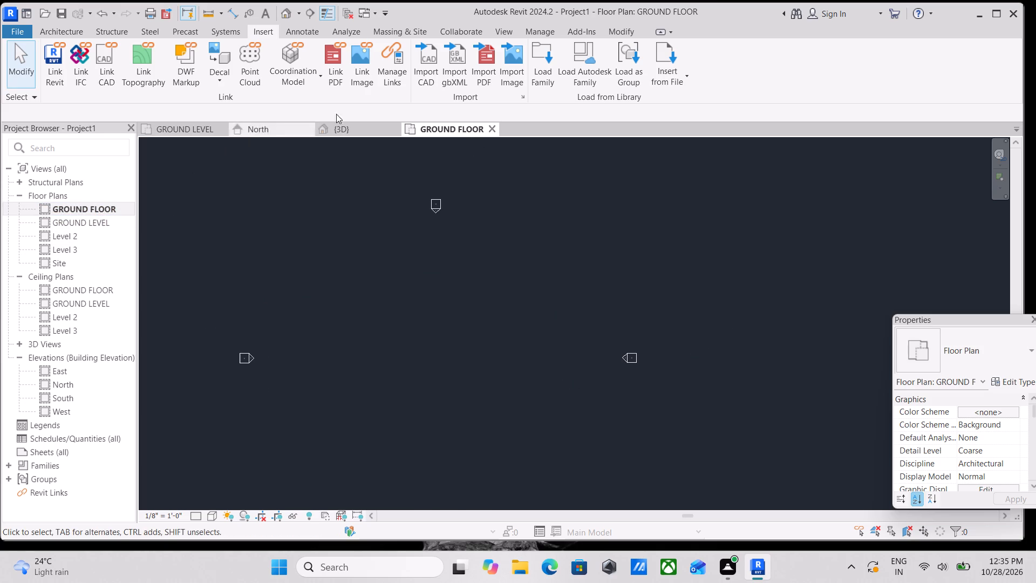
Copy the G+1 FLOOR PLAN drawing from the GROUND LEVEL plan and paste it aligned to the GROUND FLOOR level.
{"action": "left_click", "coordinate": [166, 127]}
{"action": "scroll", "coordinate": [354, 246], "scroll_direction": "down", "scroll_amount": 3}
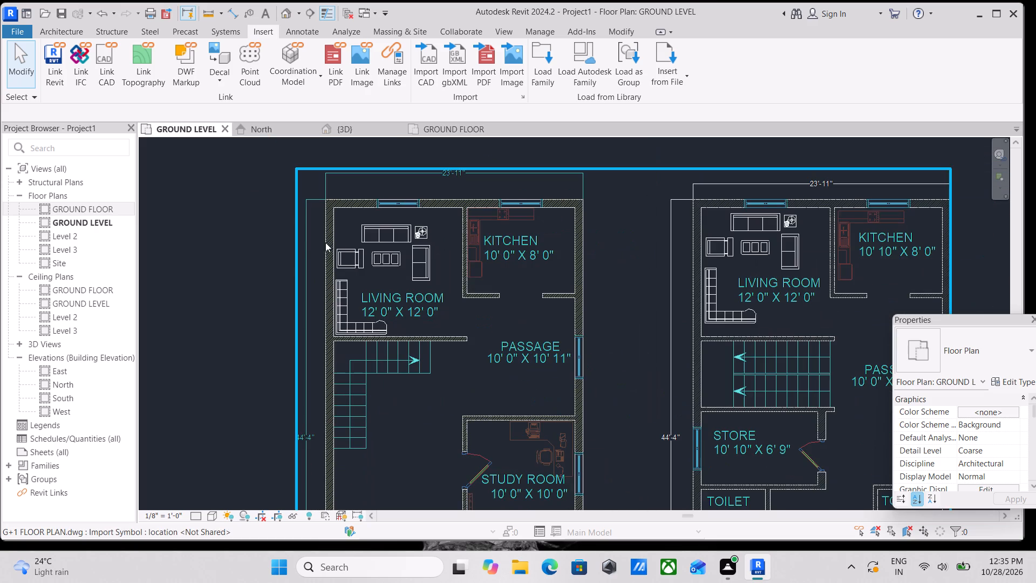
{"action": "left_click", "coordinate": [308, 250]}
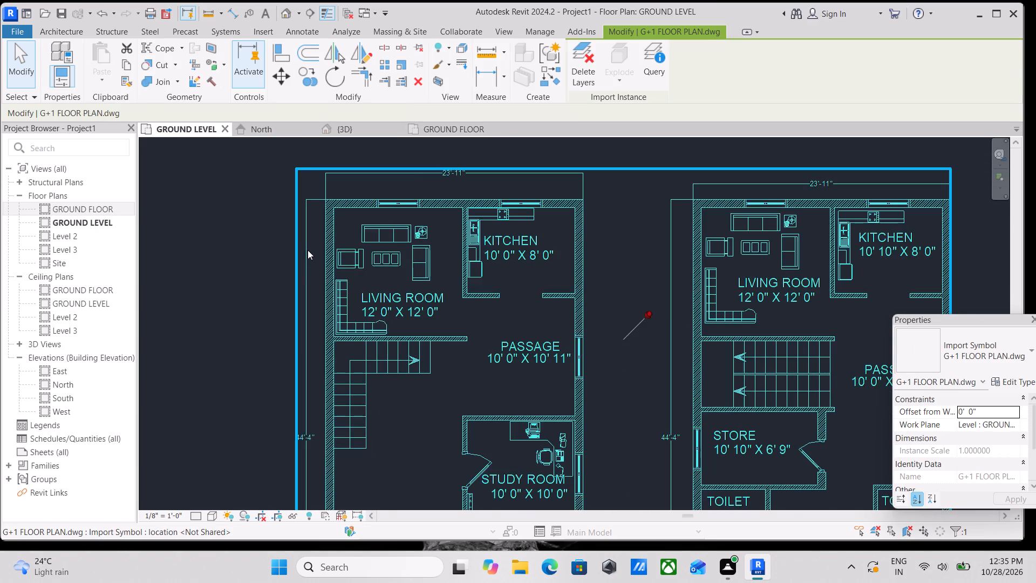
{"action": "scroll", "coordinate": [308, 250], "scroll_direction": "down", "scroll_amount": 2}
{"action": "scroll", "coordinate": [383, 253], "scroll_direction": "down", "scroll_amount": 2}
{"action": "left_click", "coordinate": [528, 286]}
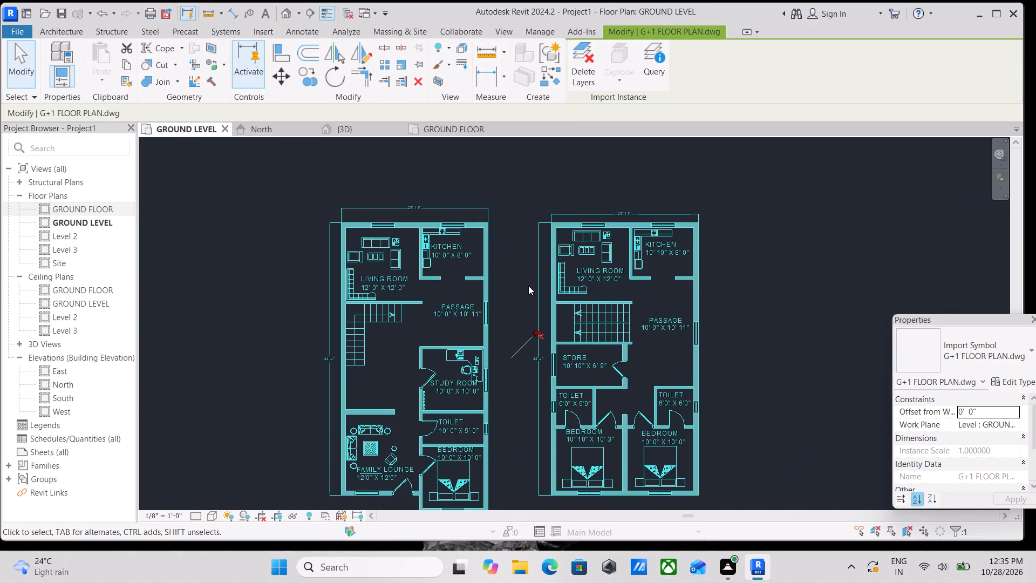
{"action": "left_click", "coordinate": [124, 63]}
{"action": "left_click", "coordinate": [105, 73]}
{"action": "left_click", "coordinate": [110, 130]}
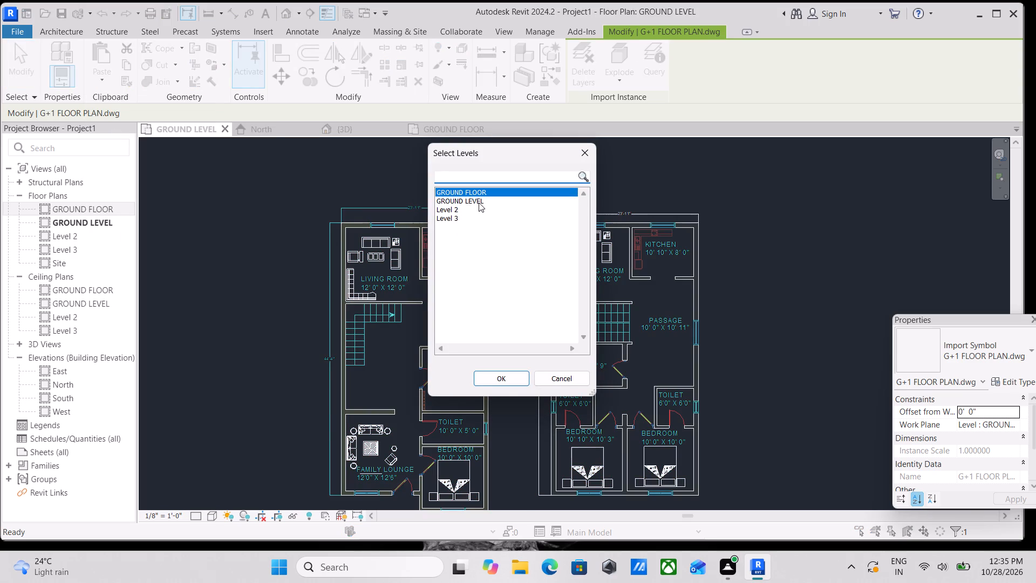
{"action": "left_click", "coordinate": [490, 376]}
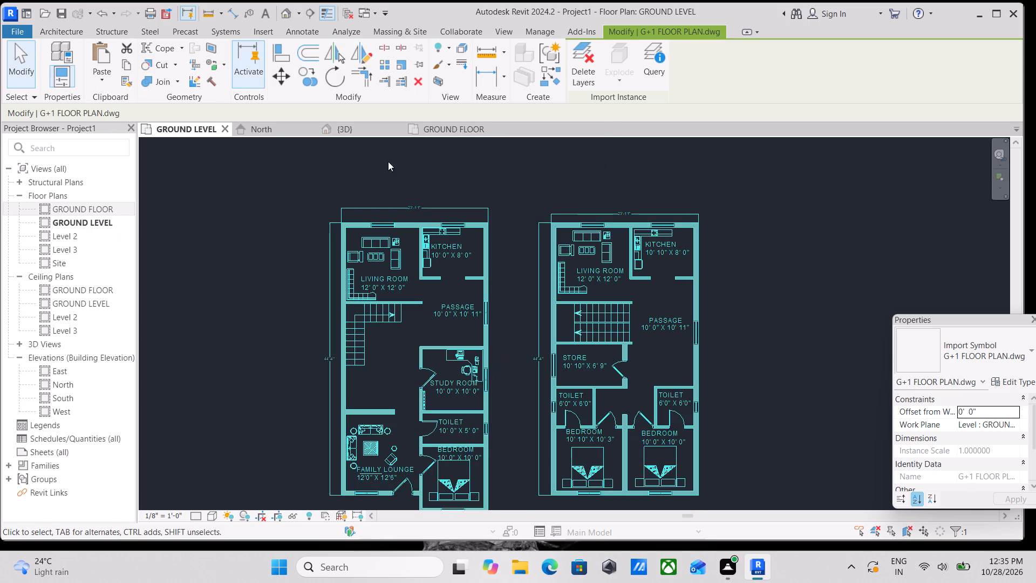
Open the GROUND FLOOR plan and pin the pasted G+1 FLOOR PLAN drawing in place.
{"action": "double_click", "coordinate": [97, 211]}
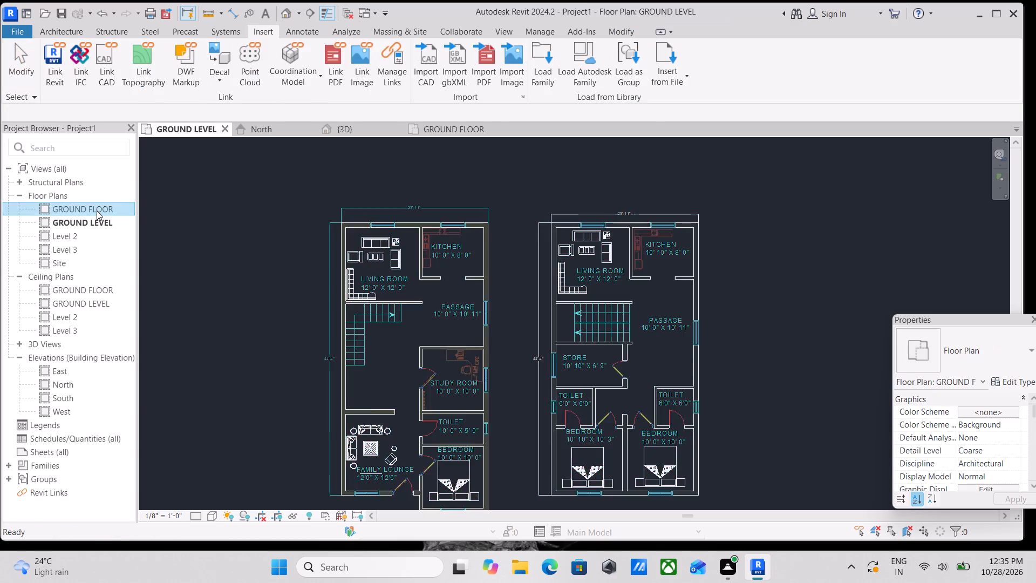
{"action": "scroll", "coordinate": [393, 329], "scroll_direction": "up", "scroll_amount": 6}
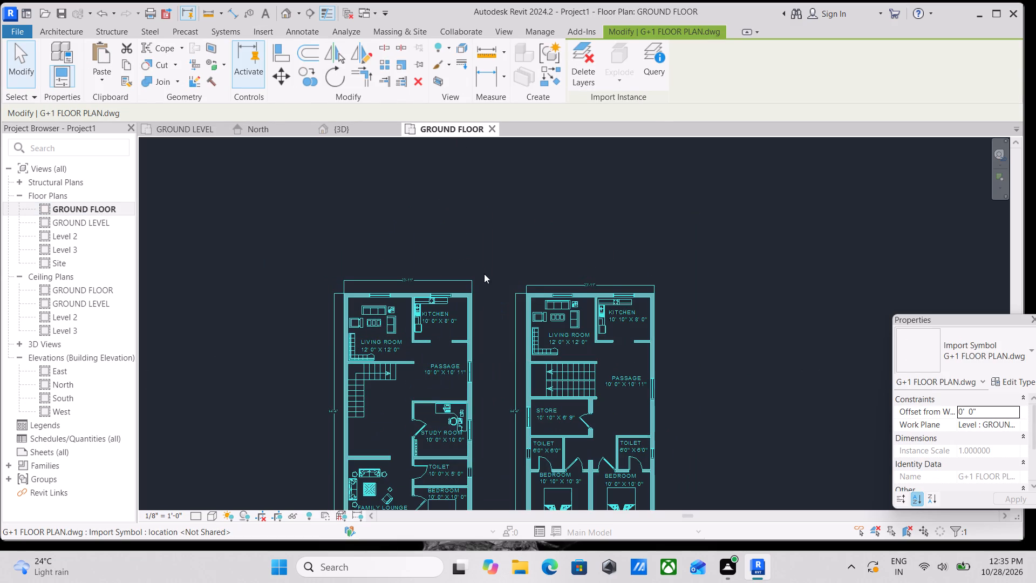
{"action": "key", "text": "Escape"}
{"action": "left_click", "coordinate": [475, 291]}
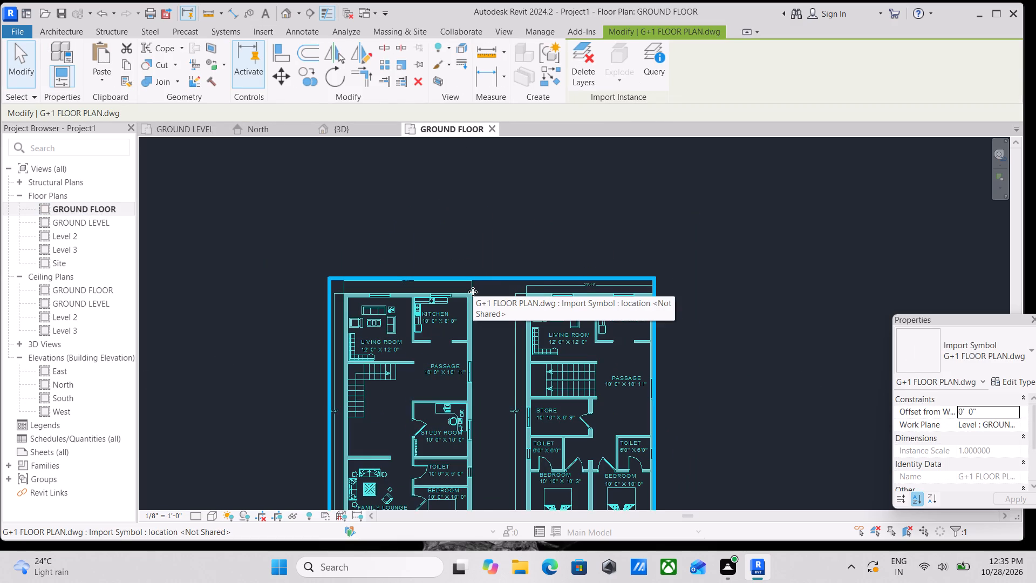
{"action": "type", "text": "PN"}
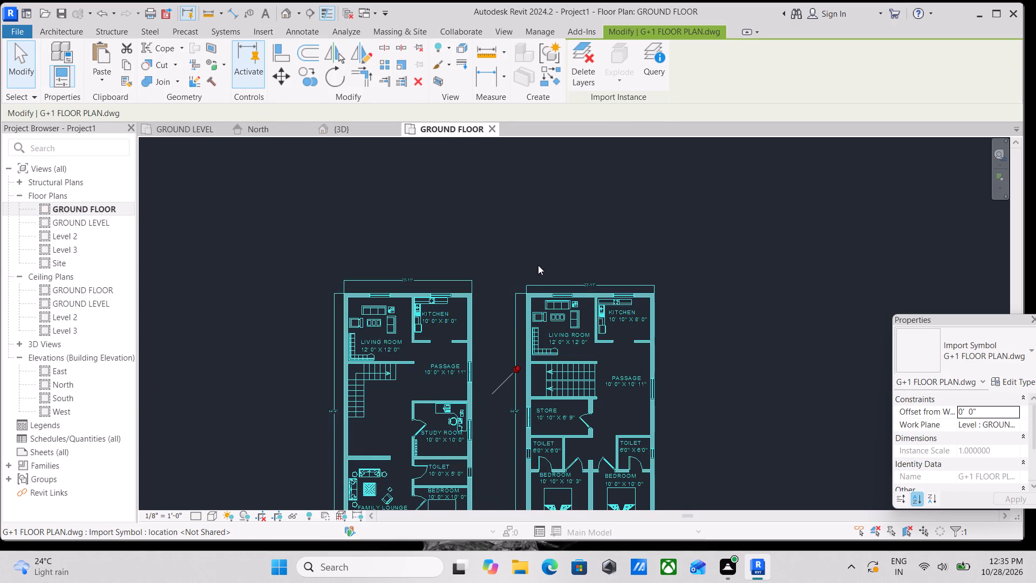
{"action": "scroll", "coordinate": [429, 293], "scroll_direction": "up", "scroll_amount": 2}
{"action": "key", "text": "Escape"}
Draw a WALL 9" exterior wall along the outer edge of the GROUND FLOOR plan's living room and kitchen, about 23'-11" long.
{"action": "scroll", "coordinate": [321, 296], "scroll_direction": "up", "scroll_amount": 2}
{"action": "middle_click_drag", "start_coordinate": [330, 291], "coordinate": [561, 341]}
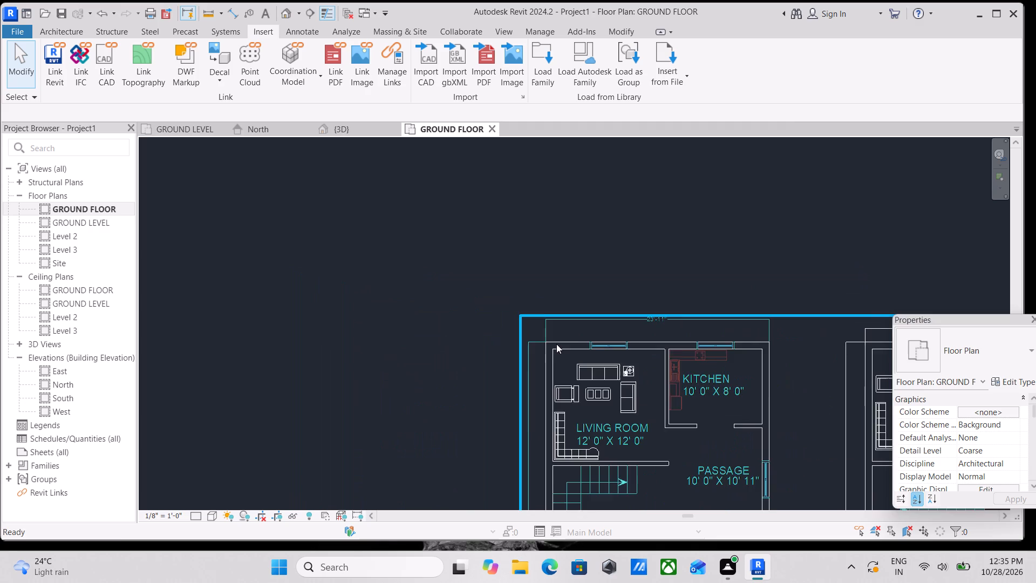
{"action": "scroll", "coordinate": [556, 344], "scroll_direction": "up", "scroll_amount": 2}
{"action": "type", "text": "WA"}
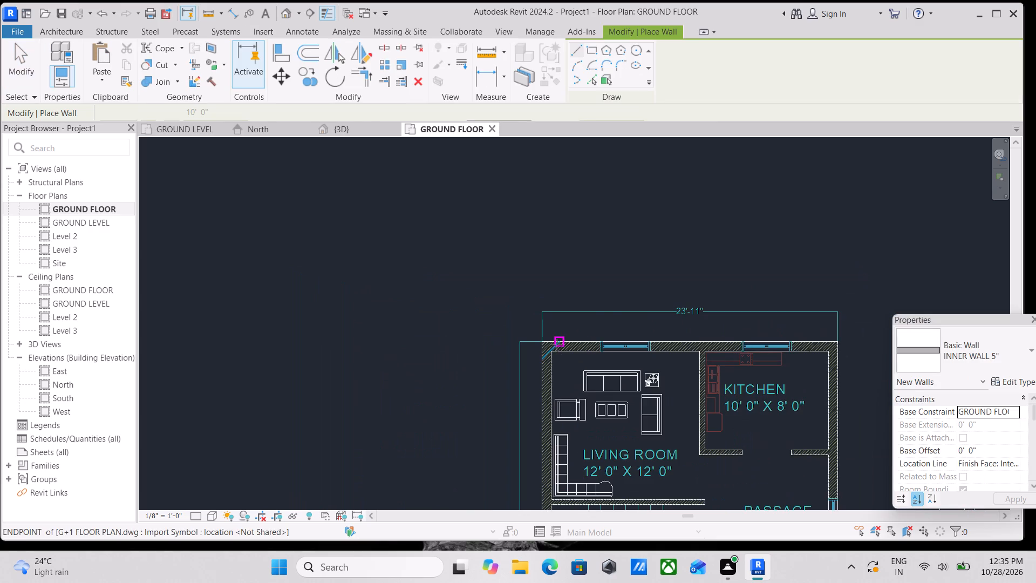
{"action": "left_click", "coordinate": [1020, 353]}
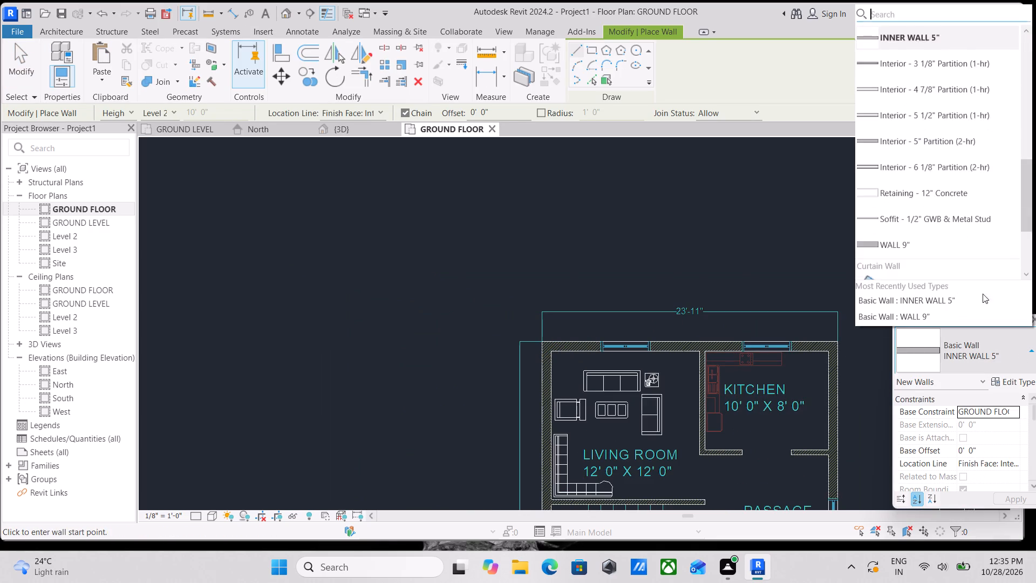
{"action": "left_click", "coordinate": [891, 315]}
{"action": "scroll", "coordinate": [545, 367], "scroll_direction": "up", "scroll_amount": 3}
{"action": "scroll", "coordinate": [547, 318], "scroll_direction": "up", "scroll_amount": 3}
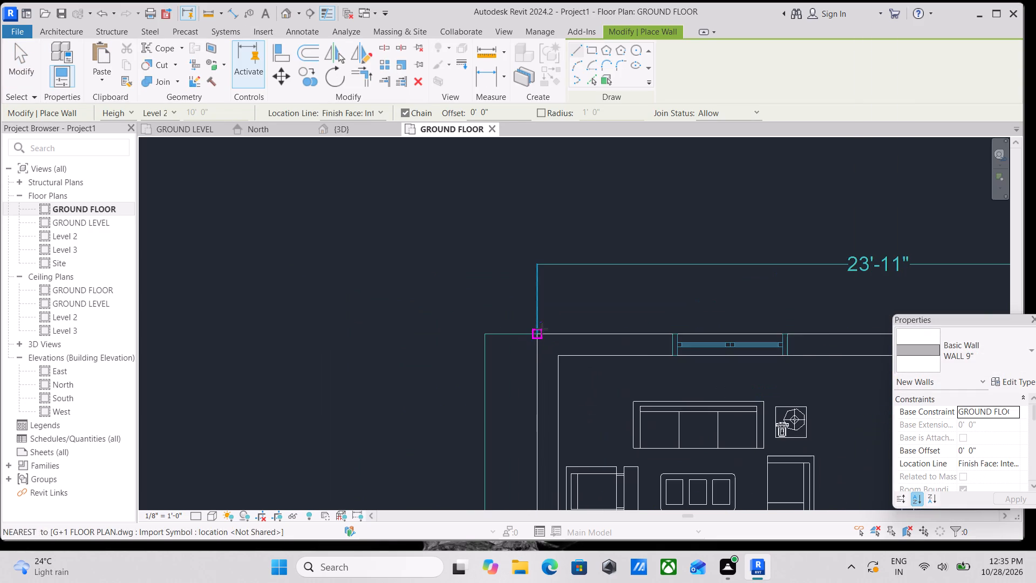
{"action": "left_click", "coordinate": [535, 333]}
{"action": "middle_click_drag", "start_coordinate": [793, 308], "coordinate": [325, 283]}
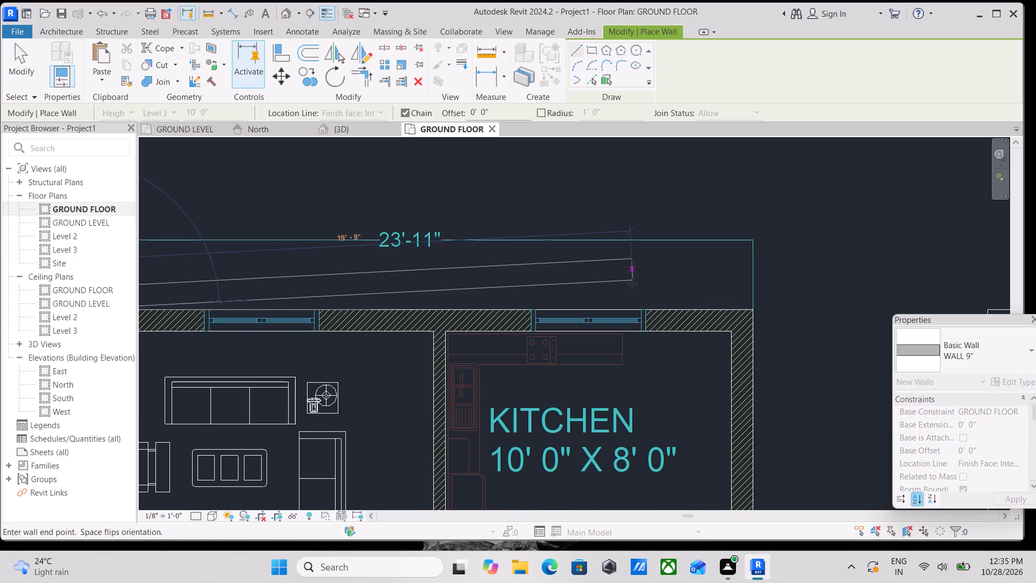
{"action": "key", "text": "space"}
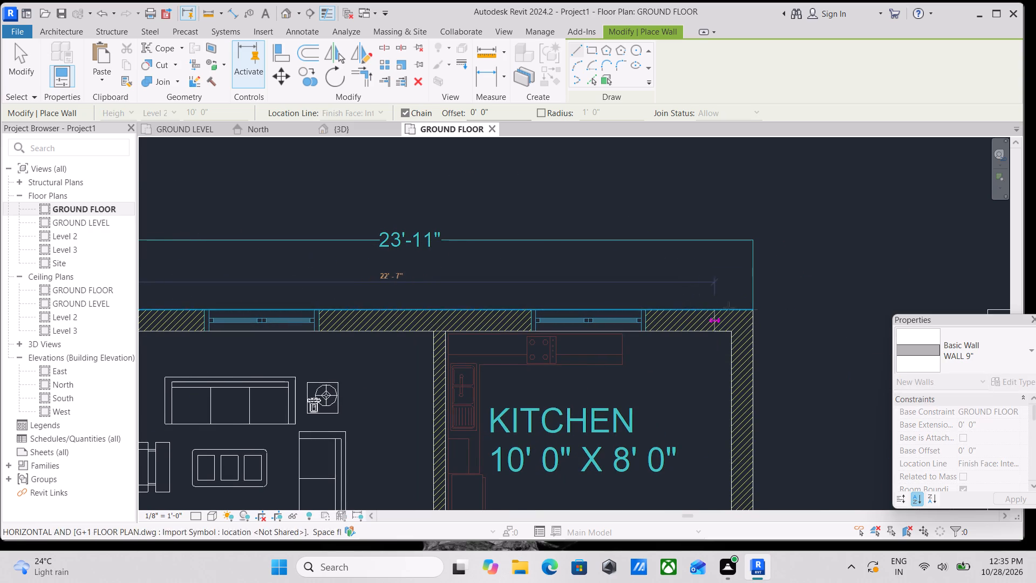
{"action": "left_click", "coordinate": [752, 313]}
Continue the WALL 9" exterior wall from the kitchen's outer corner past the passage, study room and toilet to the bedroom's far corner.
{"action": "scroll", "coordinate": [758, 402], "scroll_direction": "down", "scroll_amount": 2}
{"action": "middle_click_drag", "start_coordinate": [758, 402], "coordinate": [746, 221]}
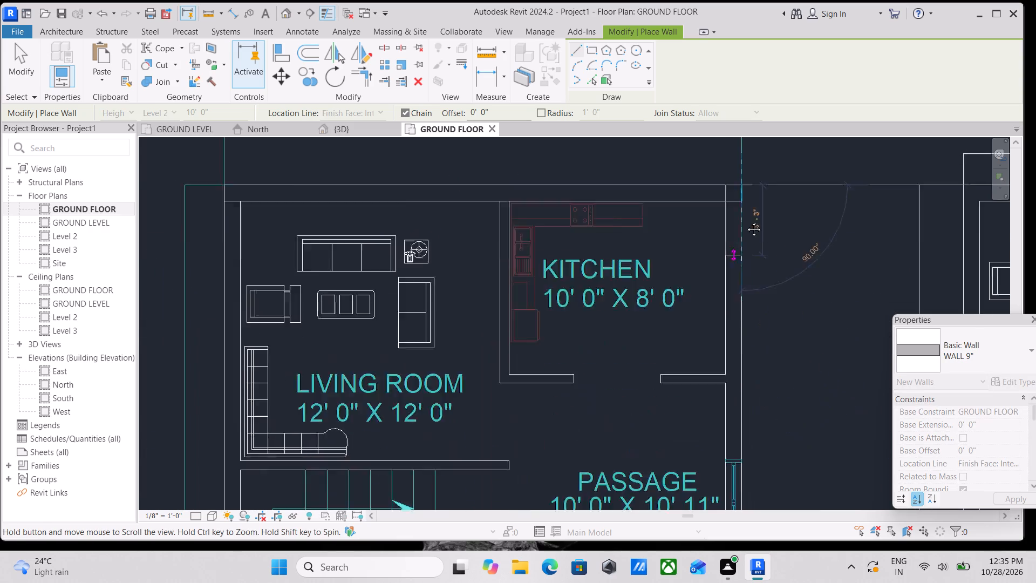
{"action": "middle_click_drag", "start_coordinate": [746, 221], "coordinate": [745, 189]}
{"action": "scroll", "coordinate": [736, 267], "scroll_direction": "down", "scroll_amount": 4}
{"action": "middle_click_drag", "start_coordinate": [737, 309], "coordinate": [733, 124]}
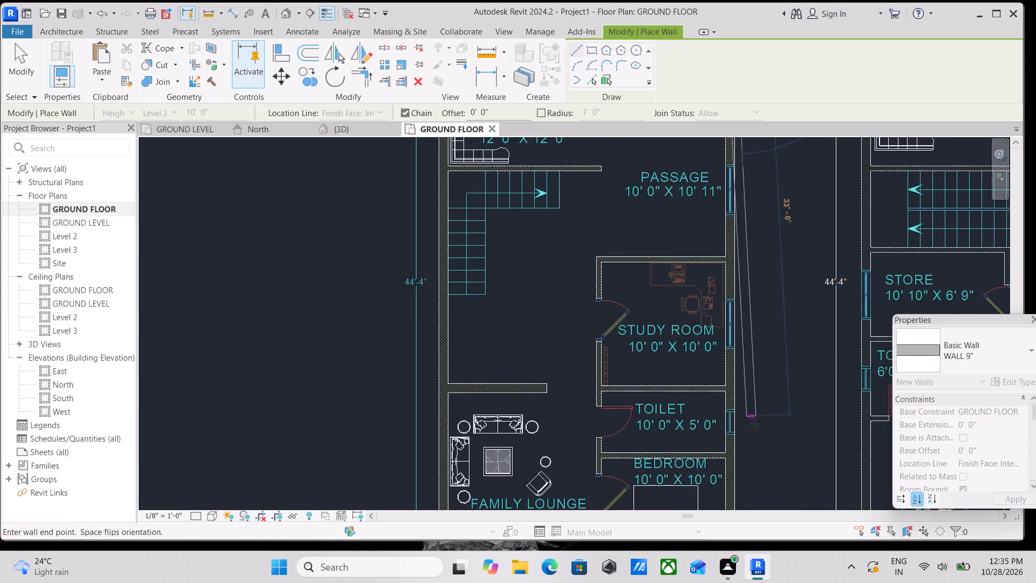
{"action": "scroll", "coordinate": [755, 425], "scroll_direction": "down", "scroll_amount": 2}
{"action": "middle_click_drag", "start_coordinate": [755, 425], "coordinate": [671, 110]}
{"action": "scroll", "coordinate": [651, 215], "scroll_direction": "up", "scroll_amount": 3}
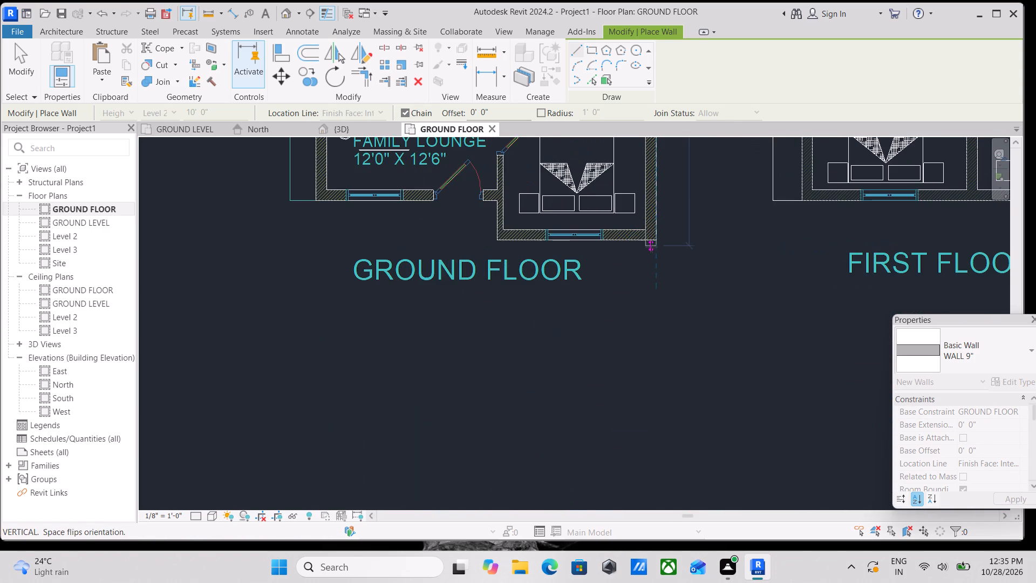
{"action": "scroll", "coordinate": [659, 238], "scroll_direction": "up", "scroll_amount": 3}
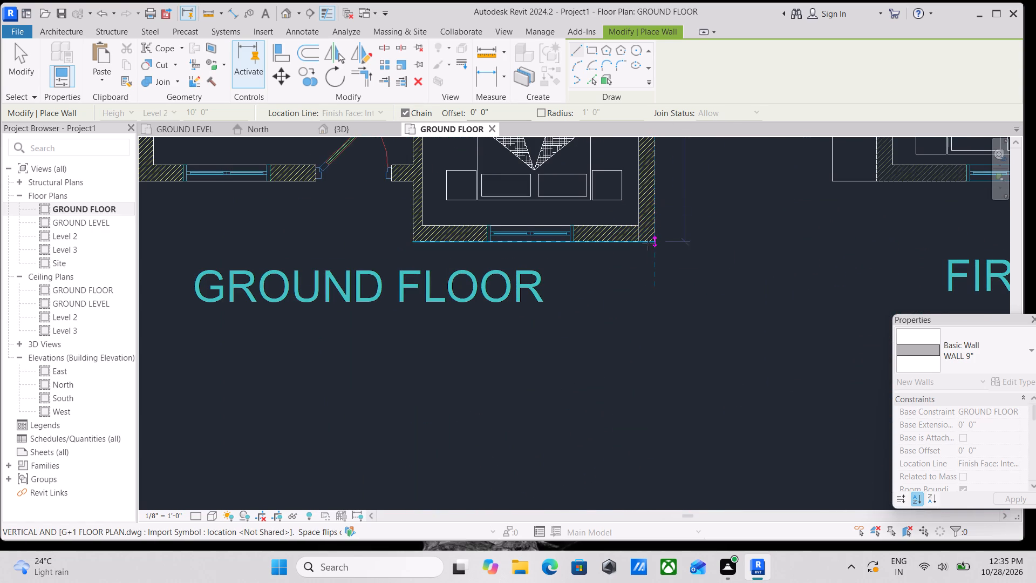
{"action": "left_click", "coordinate": [656, 240]}
Draw the bedroom's WALL 9" outer wall, 11'-2" long, beneath its window, and end the wall chain.
{"action": "middle_click_drag", "start_coordinate": [493, 238], "coordinate": [643, 250]}
{"action": "left_click", "coordinate": [565, 254]}
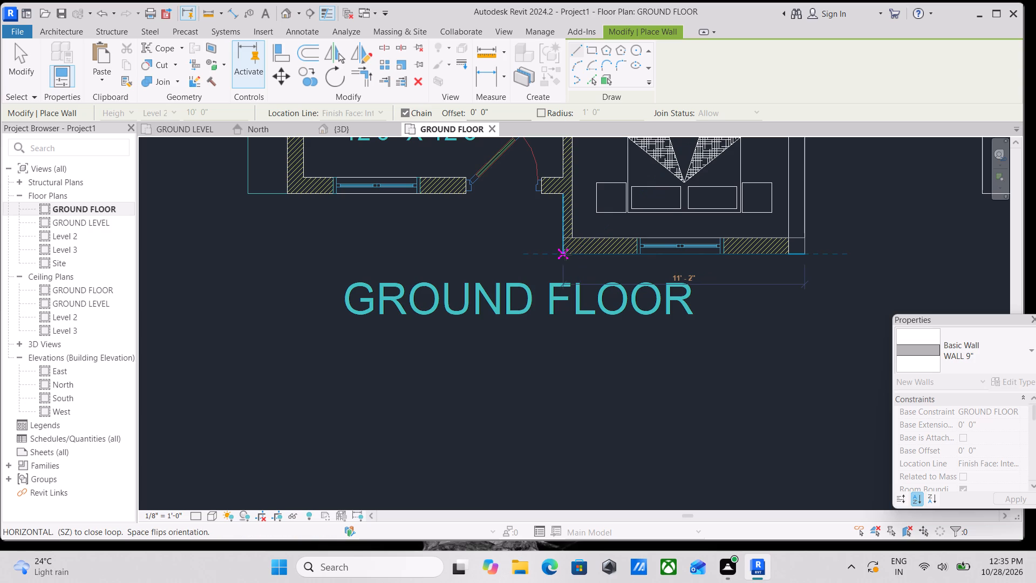
{"action": "key", "text": "Escape"}
Draw a WALL 9" exterior wall from the living room's outer corner past the stairs to the family lounge's outer corner.
{"action": "scroll", "coordinate": [568, 253], "scroll_direction": "down", "scroll_amount": 3}
{"action": "middle_click_drag", "start_coordinate": [355, 236], "coordinate": [540, 534]}
{"action": "scroll", "coordinate": [540, 526], "scroll_direction": "up", "scroll_amount": 1}
{"action": "scroll", "coordinate": [519, 263], "scroll_direction": "down", "scroll_amount": 3}
{"action": "middle_click_drag", "start_coordinate": [519, 263], "coordinate": [536, 504]}
{"action": "scroll", "coordinate": [537, 206], "scroll_direction": "up", "scroll_amount": 8}
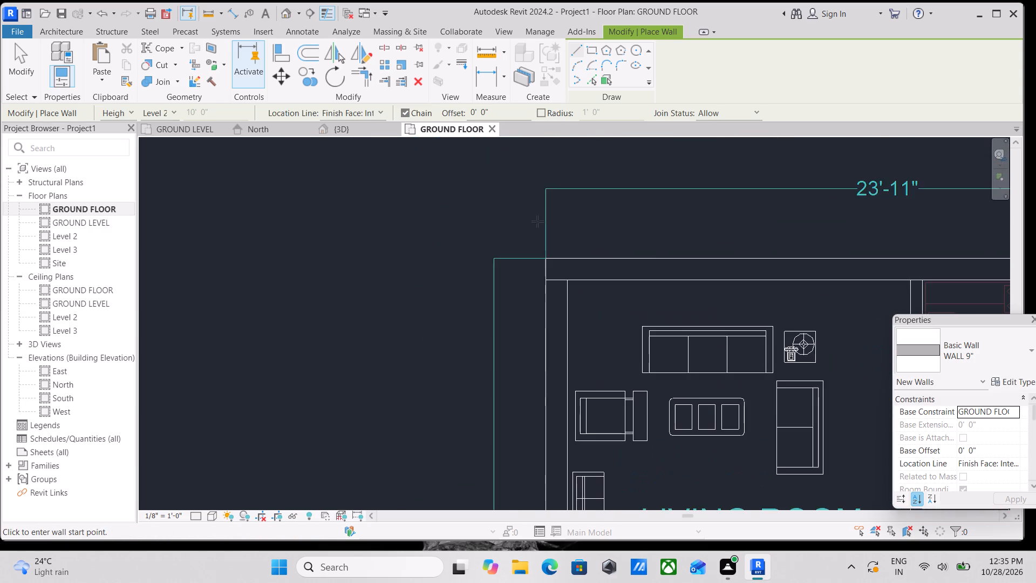
{"action": "scroll", "coordinate": [546, 242], "scroll_direction": "up", "scroll_amount": 4}
{"action": "left_click", "coordinate": [543, 261]}
{"action": "scroll", "coordinate": [544, 402], "scroll_direction": "down", "scroll_amount": 1}
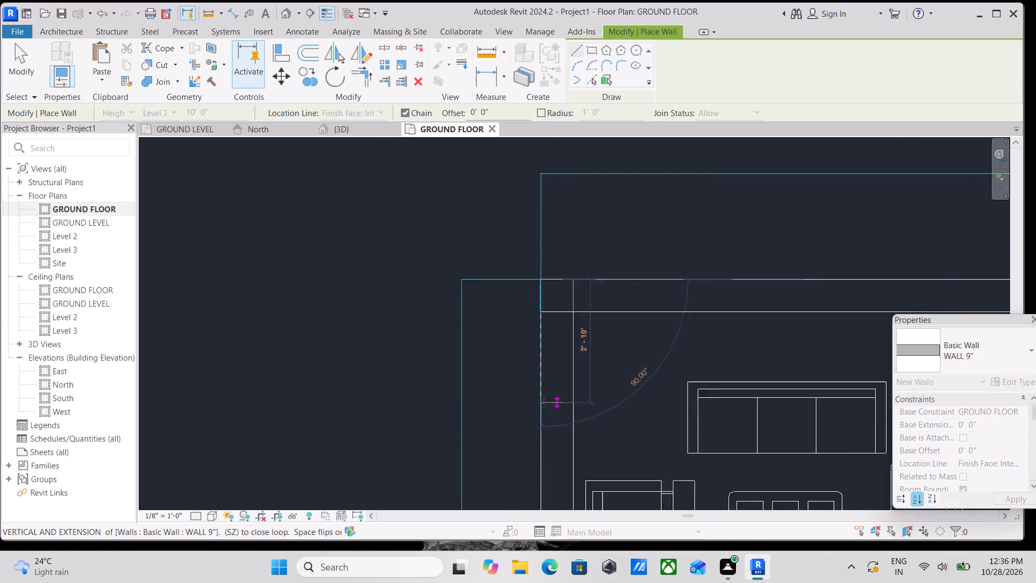
{"action": "scroll", "coordinate": [544, 402], "scroll_direction": "down", "scroll_amount": 1}
{"action": "middle_click_drag", "start_coordinate": [543, 401], "coordinate": [532, 203]}
{"action": "scroll", "coordinate": [534, 188], "scroll_direction": "down", "scroll_amount": 5}
{"action": "scroll", "coordinate": [528, 306], "scroll_direction": "down", "scroll_amount": 2}
{"action": "middle_click_drag", "start_coordinate": [528, 306], "coordinate": [533, 168]}
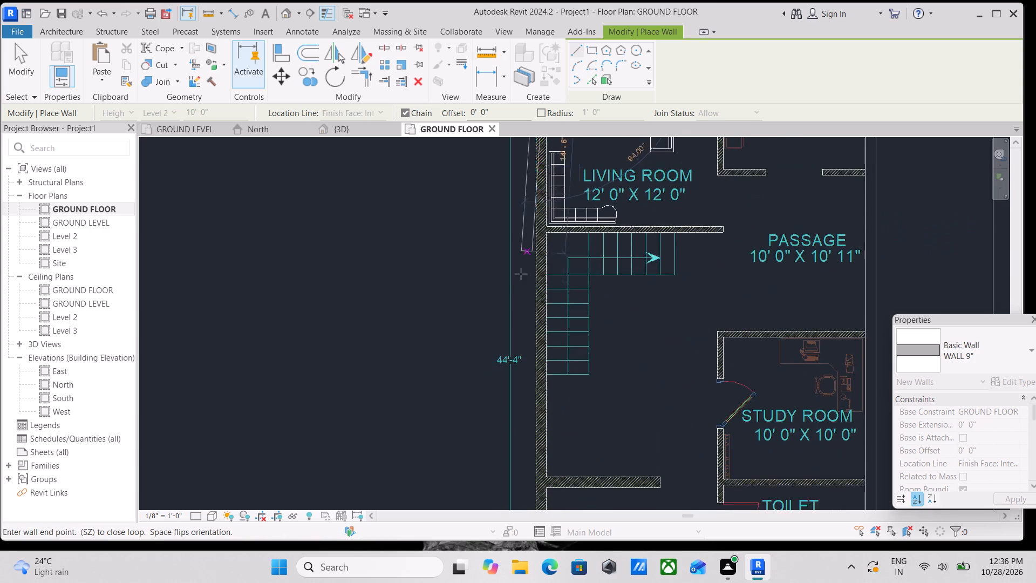
{"action": "scroll", "coordinate": [520, 279], "scroll_direction": "down", "scroll_amount": 4}
{"action": "middle_click_drag", "start_coordinate": [519, 285], "coordinate": [521, 143]}
{"action": "scroll", "coordinate": [531, 316], "scroll_direction": "up", "scroll_amount": 3}
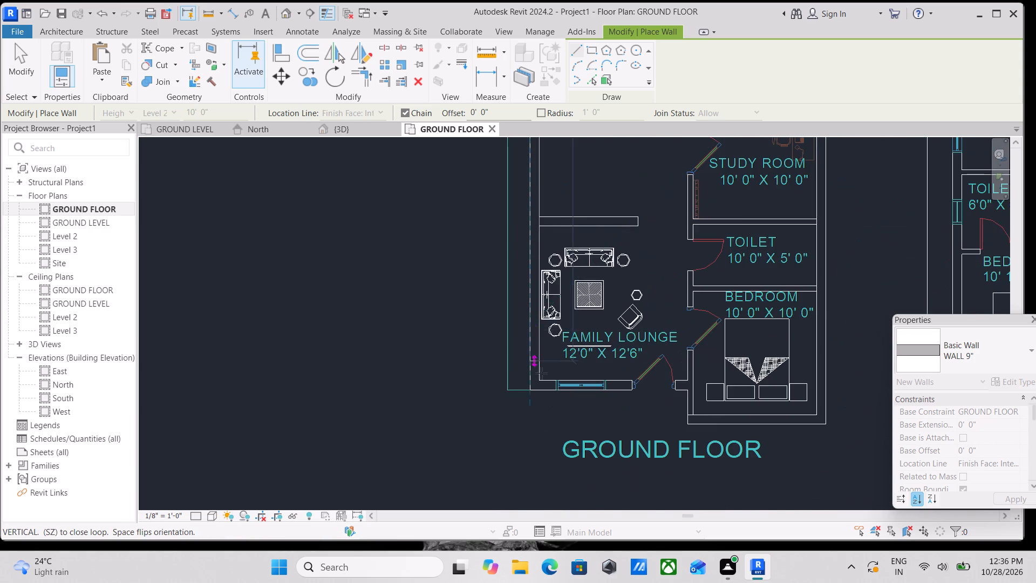
{"action": "scroll", "coordinate": [541, 376], "scroll_direction": "up", "scroll_amount": 5}
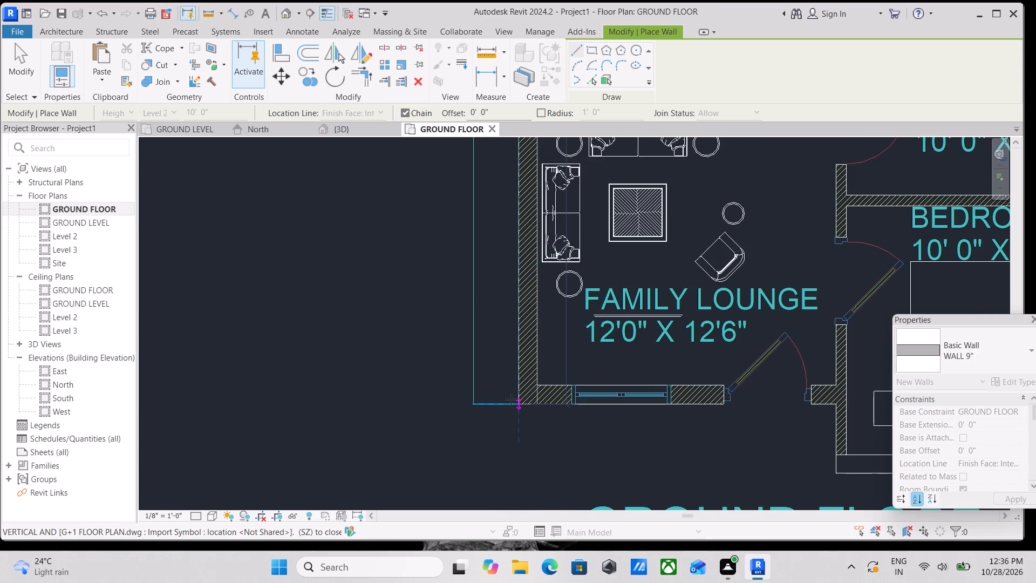
{"action": "left_click", "coordinate": [516, 403]}
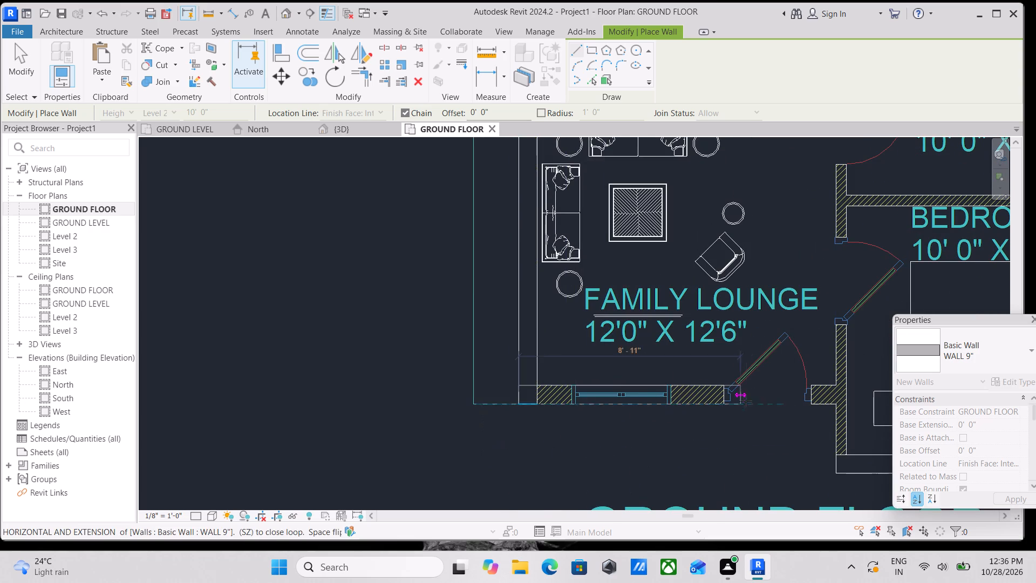
Draw the family lounge's WALL 9" front wall about 12'-9" long, up to the bedroom's side wall, and end the chain.
{"action": "middle_click_drag", "start_coordinate": [758, 393], "coordinate": [613, 390]}
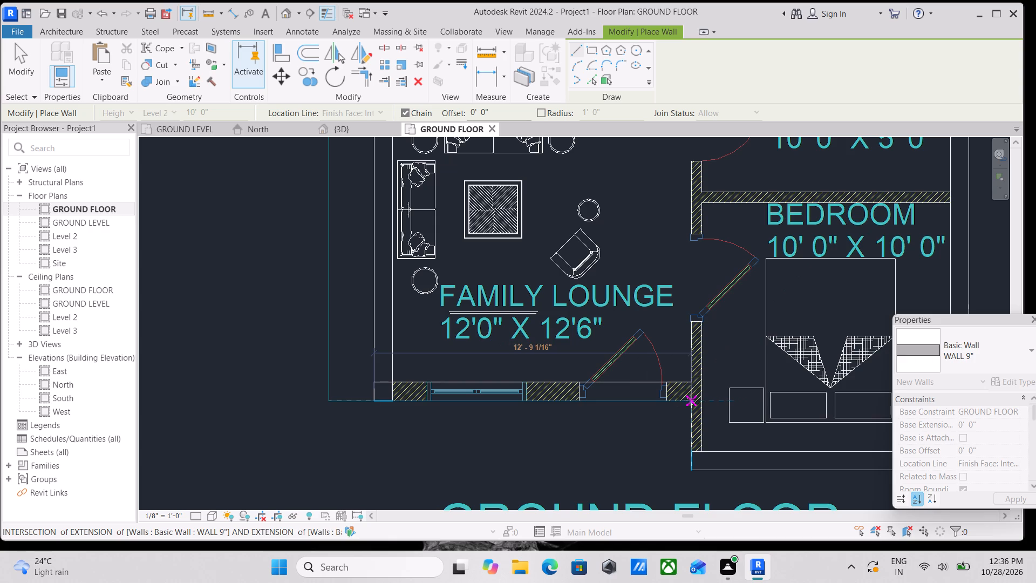
{"action": "left_click", "coordinate": [687, 399]}
{"action": "key", "text": "Escape"}
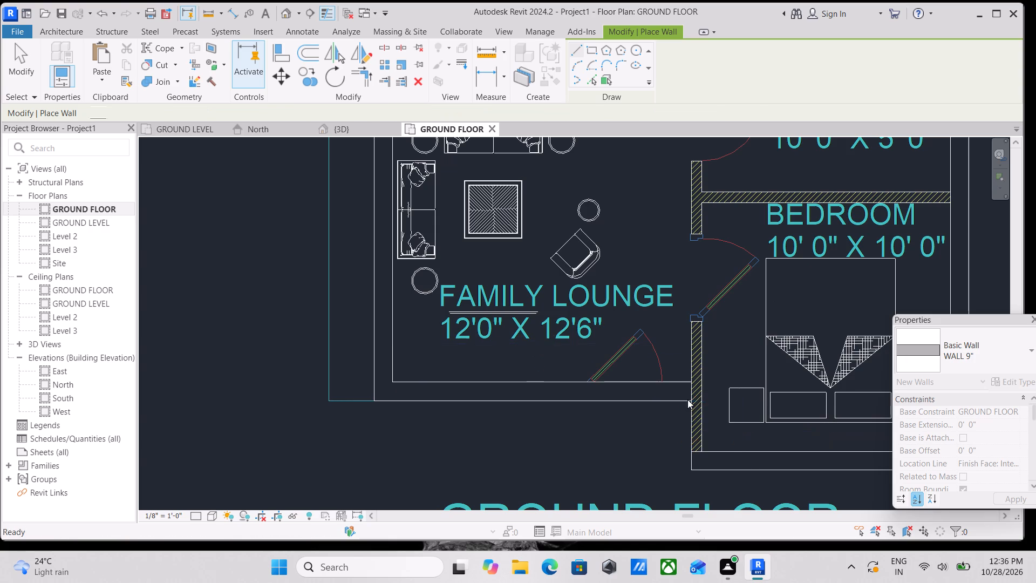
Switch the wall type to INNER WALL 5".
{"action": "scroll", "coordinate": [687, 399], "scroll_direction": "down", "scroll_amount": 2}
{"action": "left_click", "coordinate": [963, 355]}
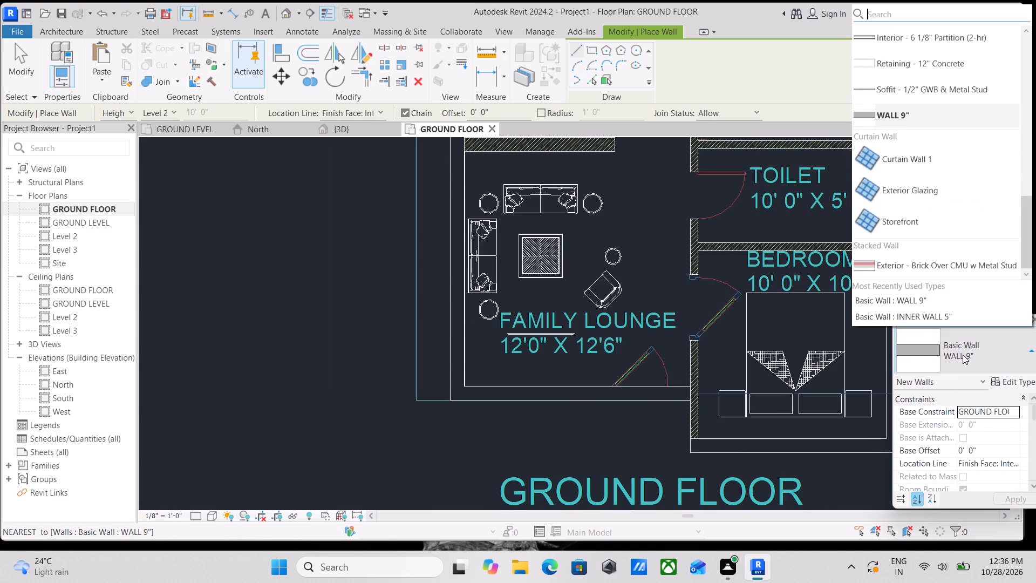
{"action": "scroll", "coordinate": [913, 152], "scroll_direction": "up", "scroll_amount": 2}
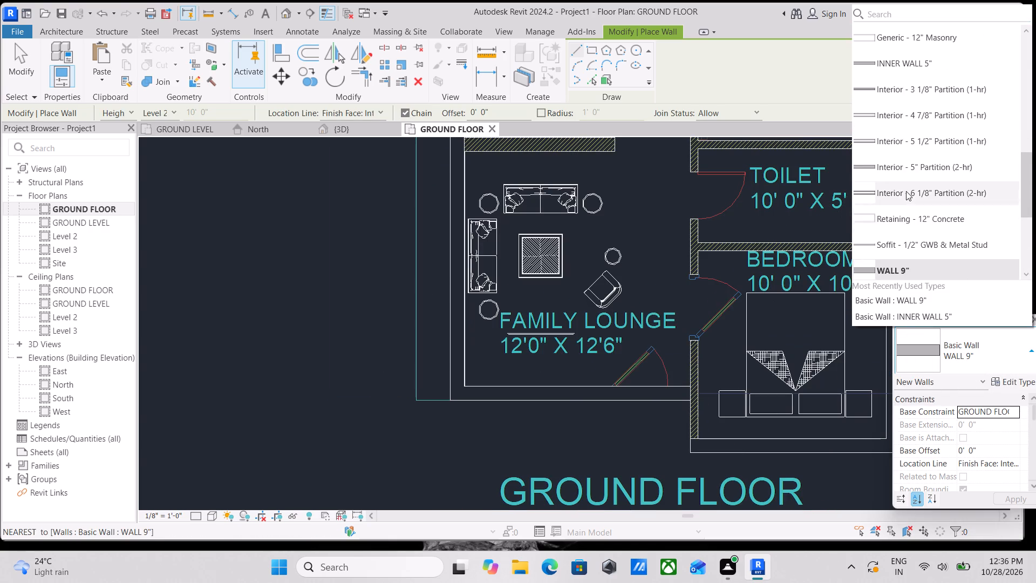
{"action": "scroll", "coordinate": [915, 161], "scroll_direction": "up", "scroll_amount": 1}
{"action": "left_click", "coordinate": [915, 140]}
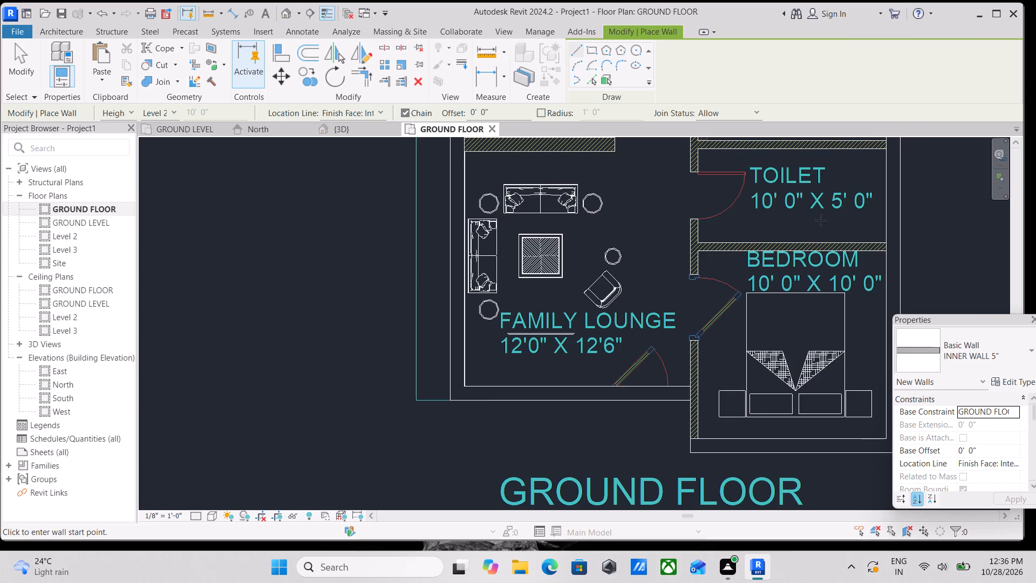
With the WALL 9" type, draw the short wall between the stair area and the family lounge, about 8'-5" long.
{"action": "scroll", "coordinate": [635, 345], "scroll_direction": "down", "scroll_amount": 2}
{"action": "middle_click_drag", "start_coordinate": [635, 345], "coordinate": [647, 453]}
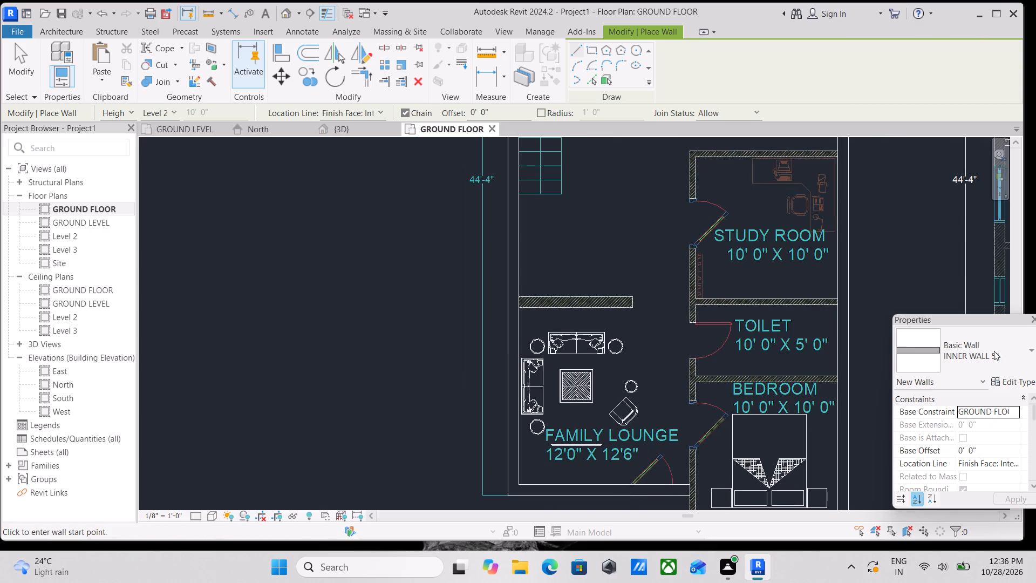
{"action": "left_click", "coordinate": [1011, 351]}
{"action": "scroll", "coordinate": [951, 181], "scroll_direction": "up", "scroll_amount": 2}
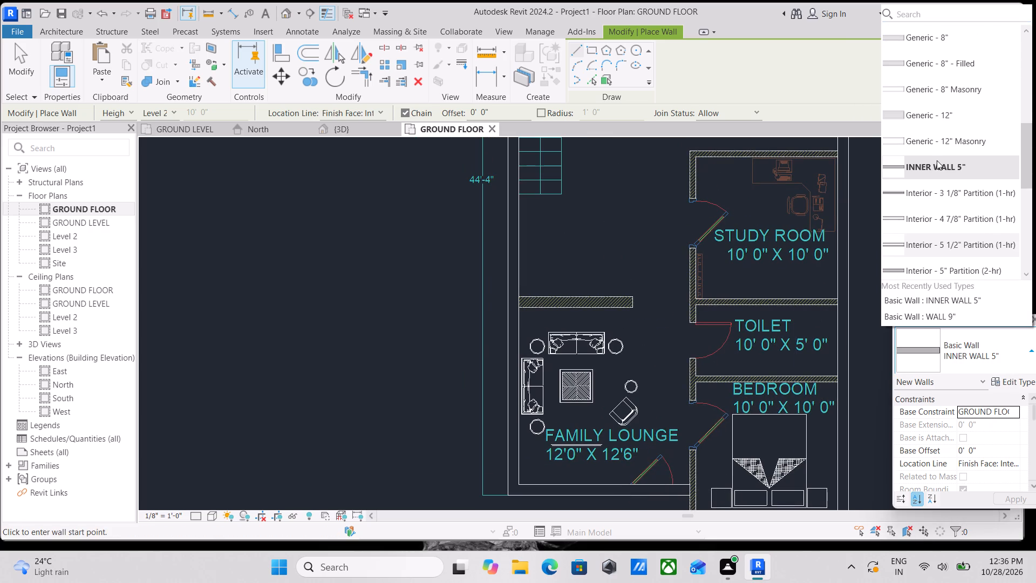
{"action": "scroll", "coordinate": [937, 160], "scroll_direction": "down", "scroll_amount": 2}
{"action": "scroll", "coordinate": [938, 177], "scroll_direction": "up", "scroll_amount": 2}
{"action": "scroll", "coordinate": [936, 181], "scroll_direction": "down", "scroll_amount": 2}
{"action": "left_click", "coordinate": [929, 214]}
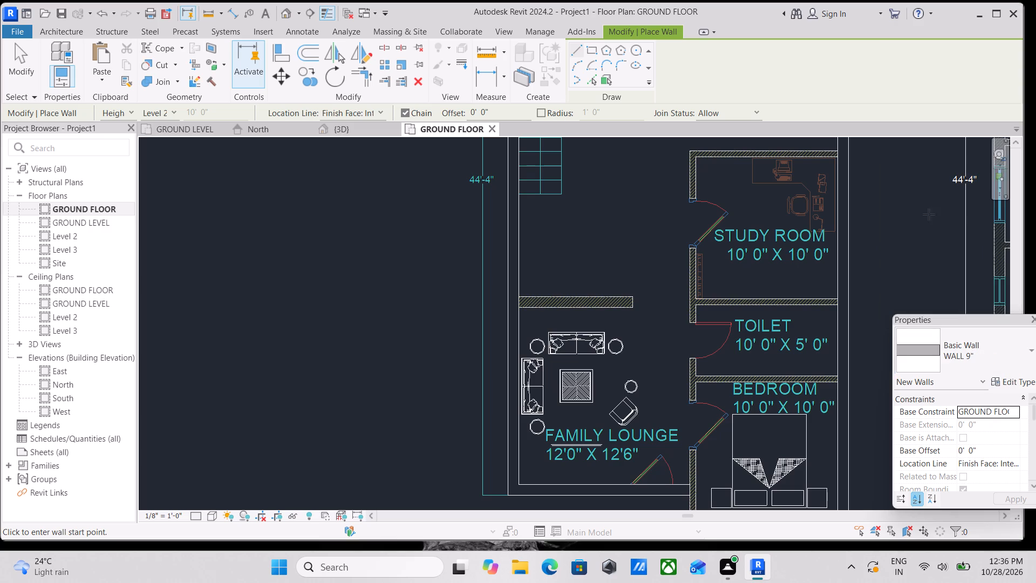
{"action": "scroll", "coordinate": [530, 290], "scroll_direction": "up", "scroll_amount": 7}
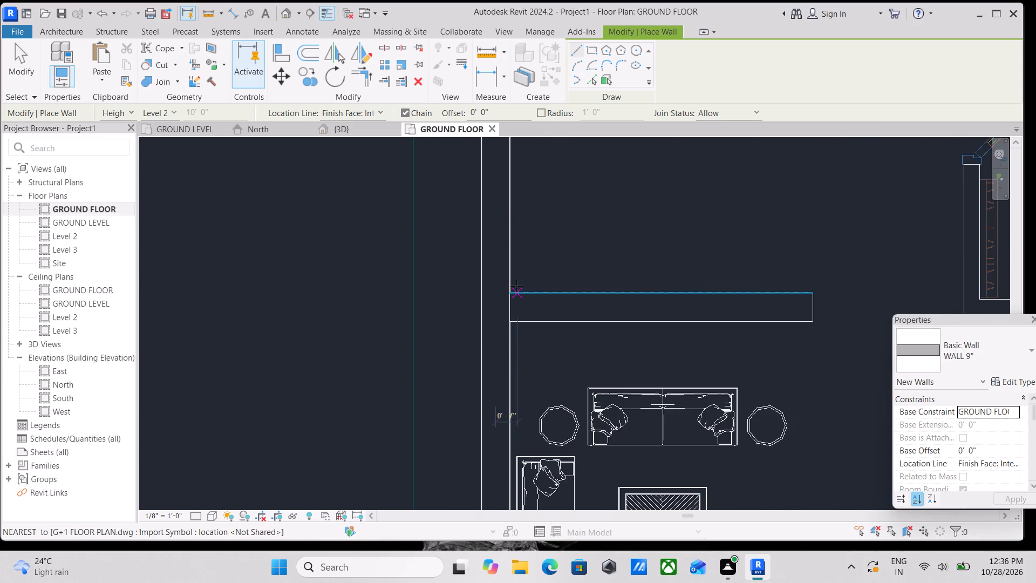
{"action": "left_click", "coordinate": [513, 323]}
{"action": "scroll", "coordinate": [721, 324], "scroll_direction": "up", "scroll_amount": 1}
{"action": "middle_click_drag", "start_coordinate": [721, 324], "coordinate": [584, 351]}
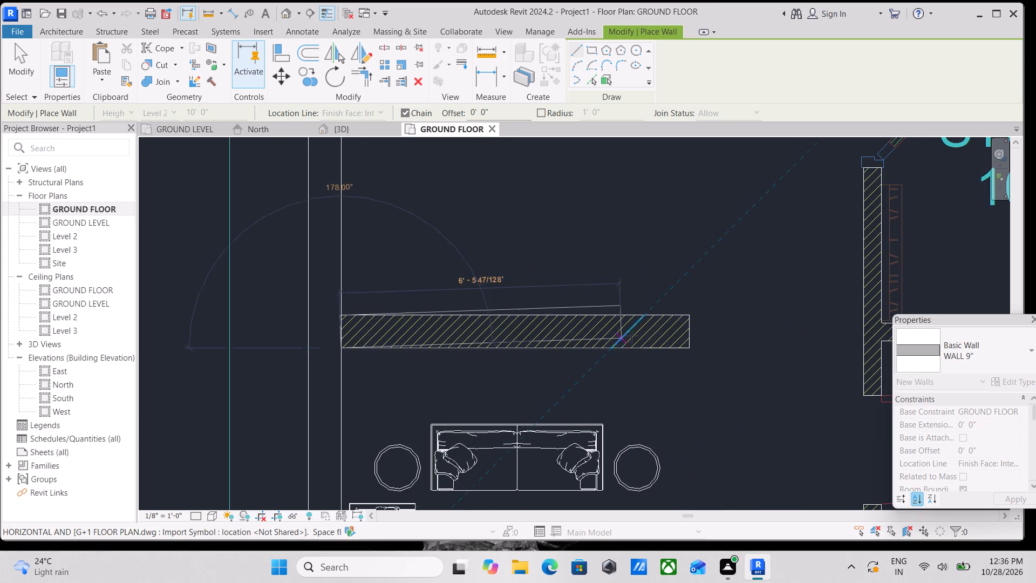
{"action": "left_click", "coordinate": [689, 347]}
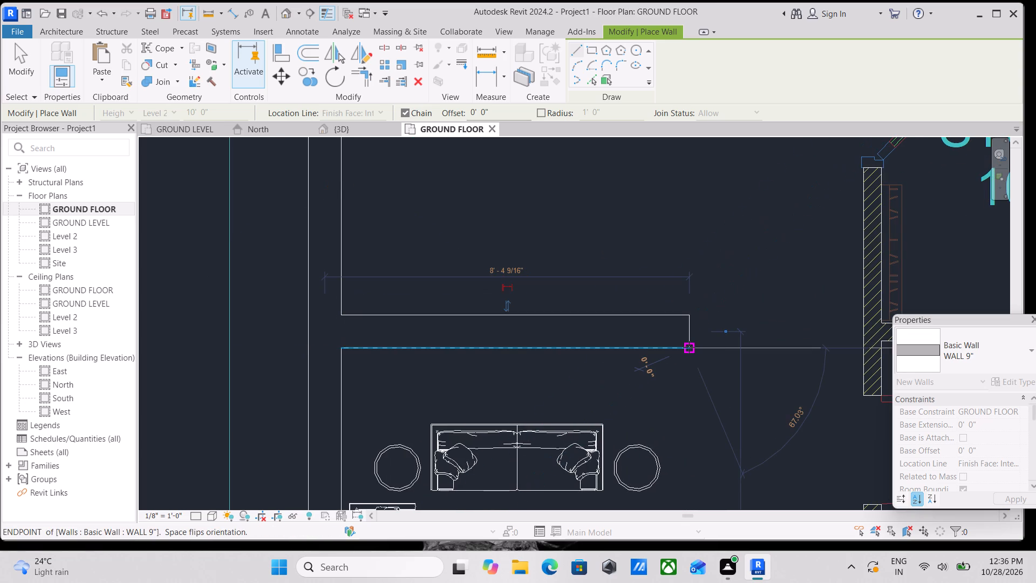
{"action": "key", "text": "Escape"}
Switch the wall type for new walls to INNER WALL 5".
{"action": "scroll", "coordinate": [517, 172], "scroll_direction": "down", "scroll_amount": 4}
{"action": "middle_click_drag", "start_coordinate": [598, 248], "coordinate": [572, 459]}
{"action": "scroll", "coordinate": [618, 357], "scroll_direction": "down", "scroll_amount": 4}
{"action": "middle_click_drag", "start_coordinate": [618, 357], "coordinate": [523, 434]}
{"action": "middle_click_drag", "start_coordinate": [569, 257], "coordinate": [583, 332]}
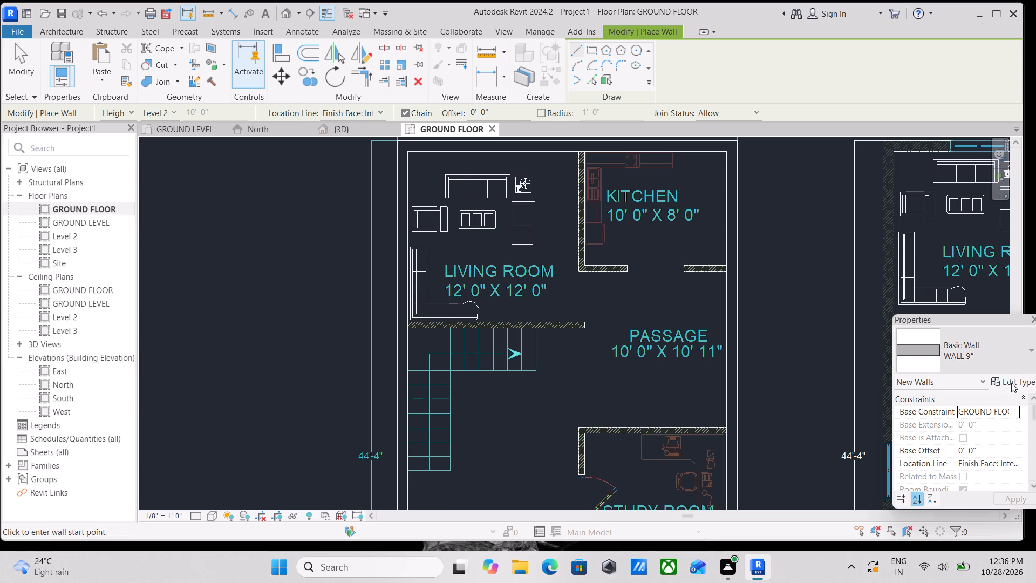
{"action": "left_click", "coordinate": [1007, 360]}
{"action": "scroll", "coordinate": [903, 132], "scroll_direction": "up", "scroll_amount": 1}
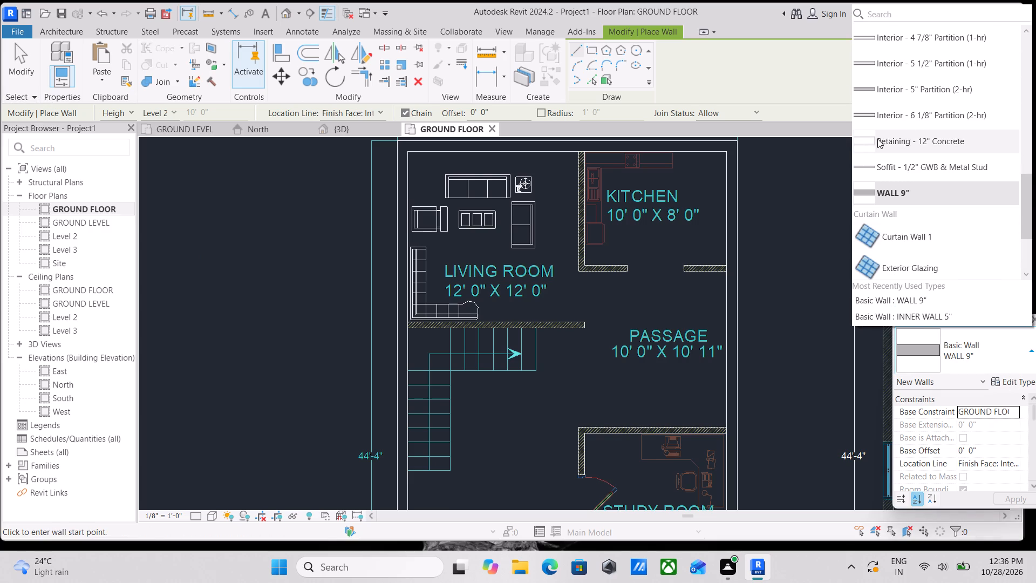
{"action": "scroll", "coordinate": [944, 179], "scroll_direction": "up", "scroll_amount": 4}
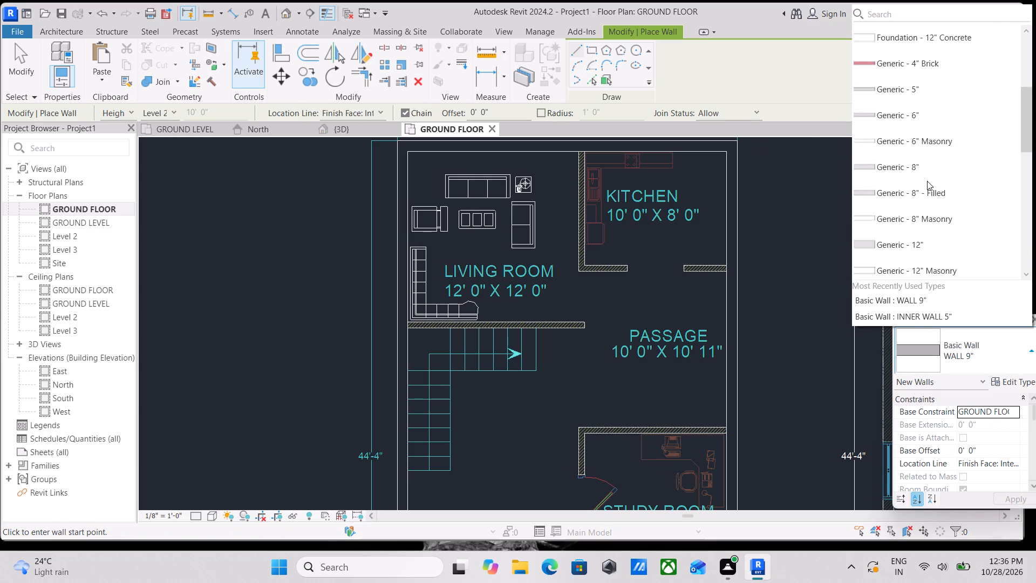
{"action": "scroll", "coordinate": [927, 181], "scroll_direction": "up", "scroll_amount": 1}
{"action": "scroll", "coordinate": [927, 181], "scroll_direction": "down", "scroll_amount": 3}
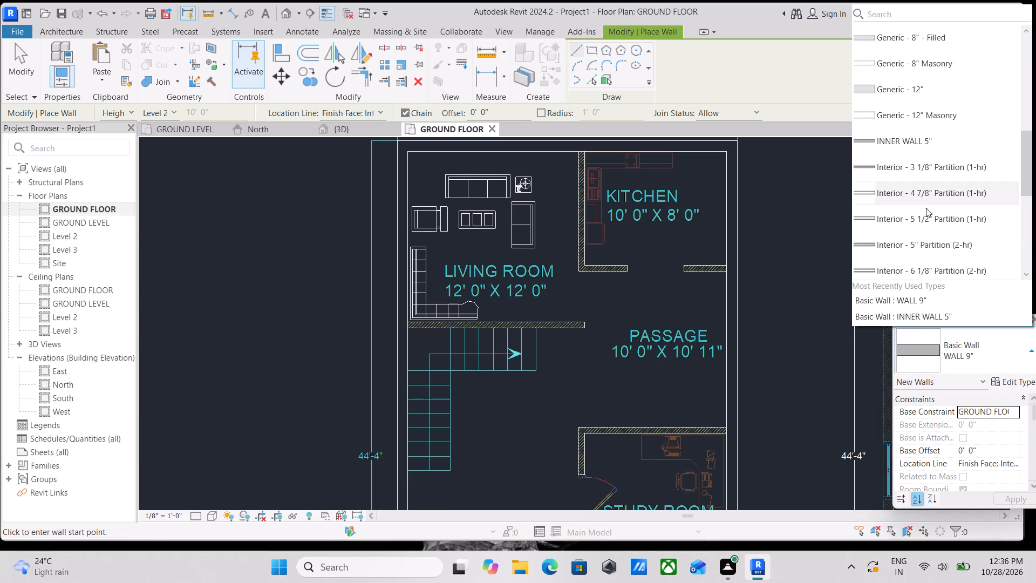
{"action": "scroll", "coordinate": [925, 249], "scroll_direction": "down", "scroll_amount": 1}
{"action": "scroll", "coordinate": [925, 249], "scroll_direction": "up", "scroll_amount": 10}
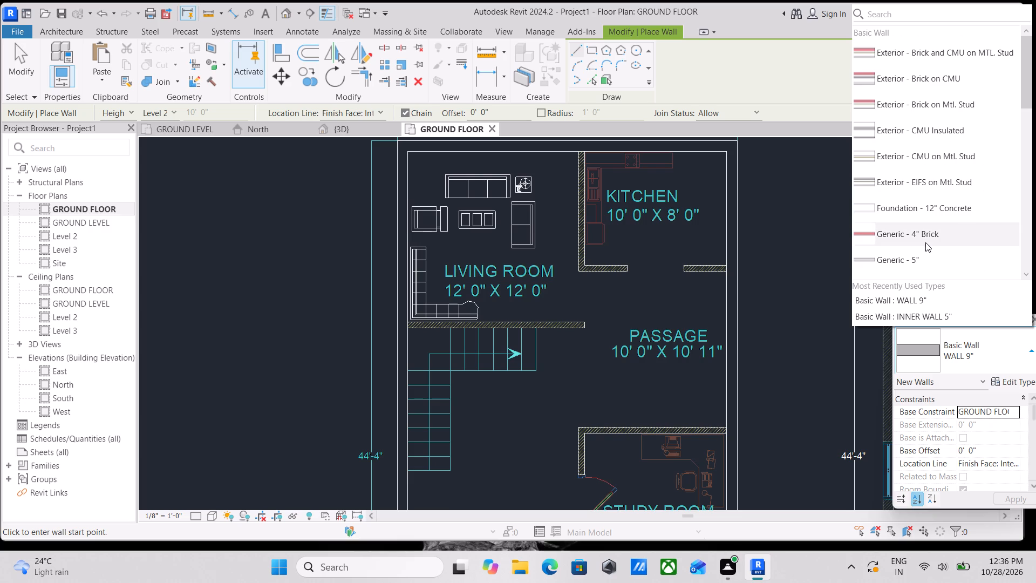
{"action": "scroll", "coordinate": [925, 242], "scroll_direction": "down", "scroll_amount": 4}
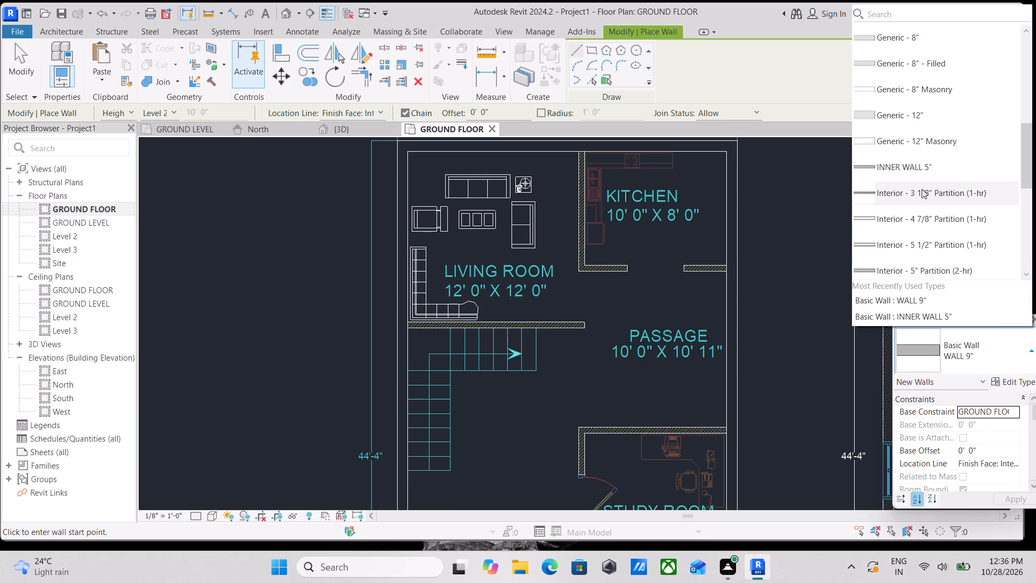
{"action": "left_click", "coordinate": [922, 169]}
Draw the INNER WALL 5" wall between the living room and the stairs, about 12'-5" long from the exterior wall.
{"action": "scroll", "coordinate": [447, 319], "scroll_direction": "up", "scroll_amount": 6}
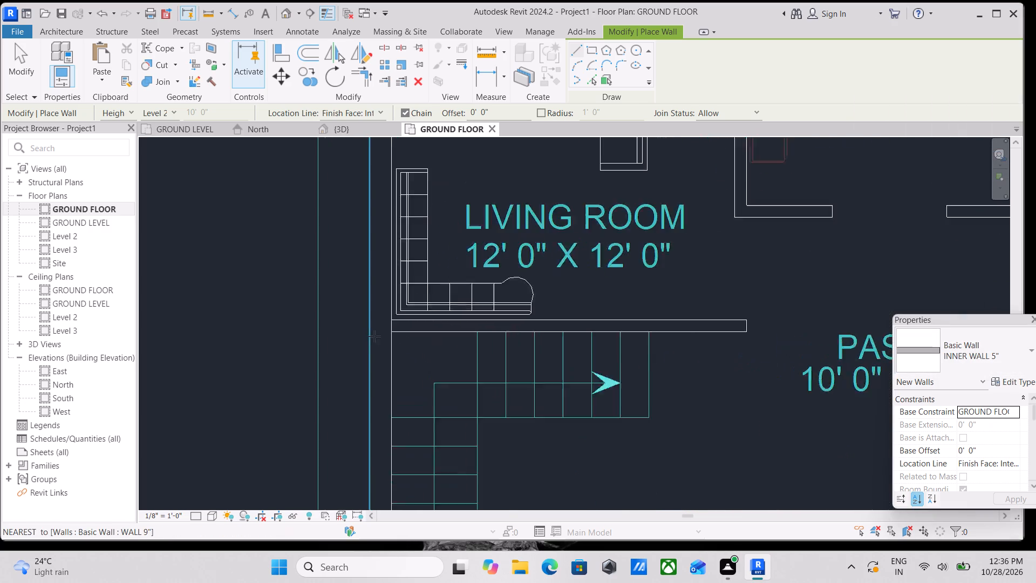
{"action": "scroll", "coordinate": [374, 336], "scroll_direction": "up", "scroll_amount": 4}
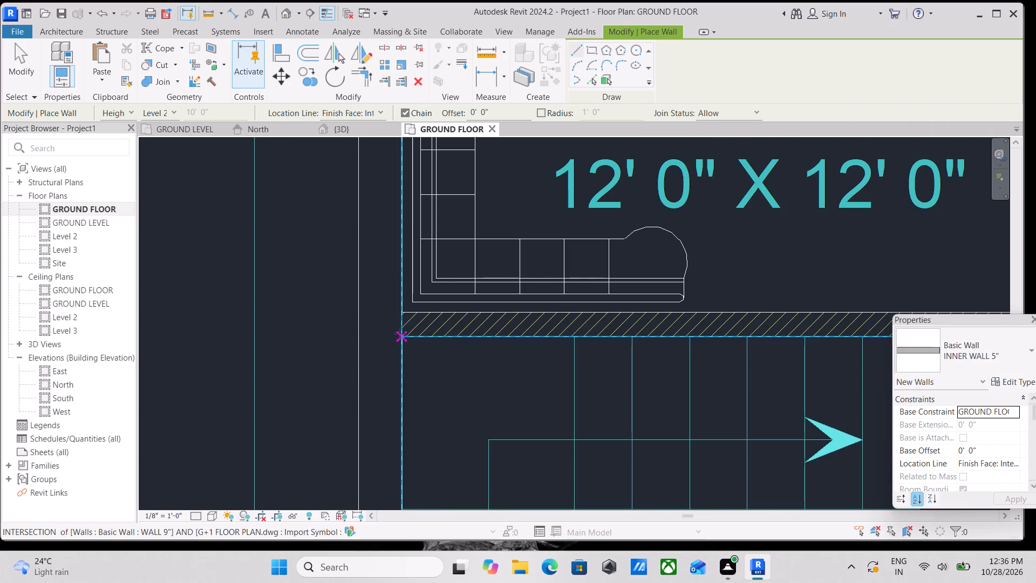
{"action": "left_click", "coordinate": [400, 334]}
{"action": "middle_click_drag", "start_coordinate": [536, 324], "coordinate": [322, 366]}
{"action": "middle_click_drag", "start_coordinate": [495, 378], "coordinate": [193, 374]}
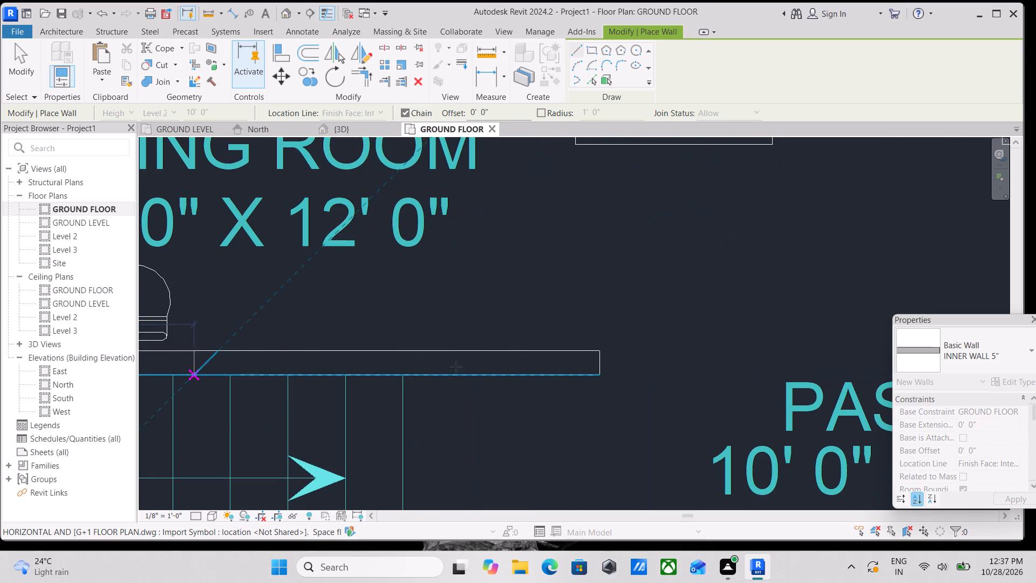
{"action": "middle_click_drag", "start_coordinate": [585, 375], "coordinate": [507, 383]}
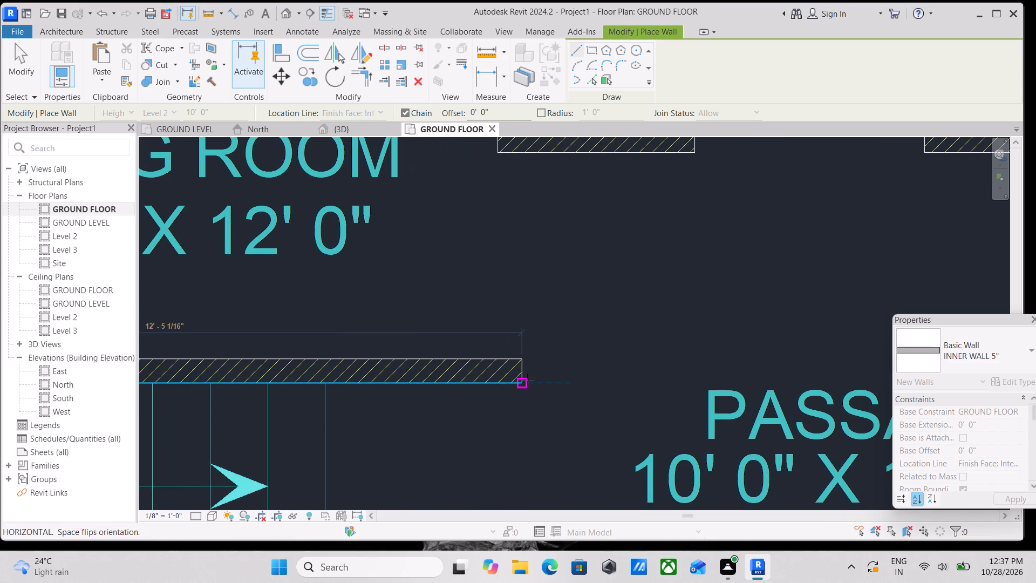
{"action": "left_click", "coordinate": [526, 381]}
{"action": "key", "text": "Escape"}
Draw the 5" inner wall between the passage and the study room, about 10'-0" long from the exterior wall, flipped onto the plan's hatched wall.
{"action": "scroll", "coordinate": [526, 381], "scroll_direction": "down", "scroll_amount": 1}
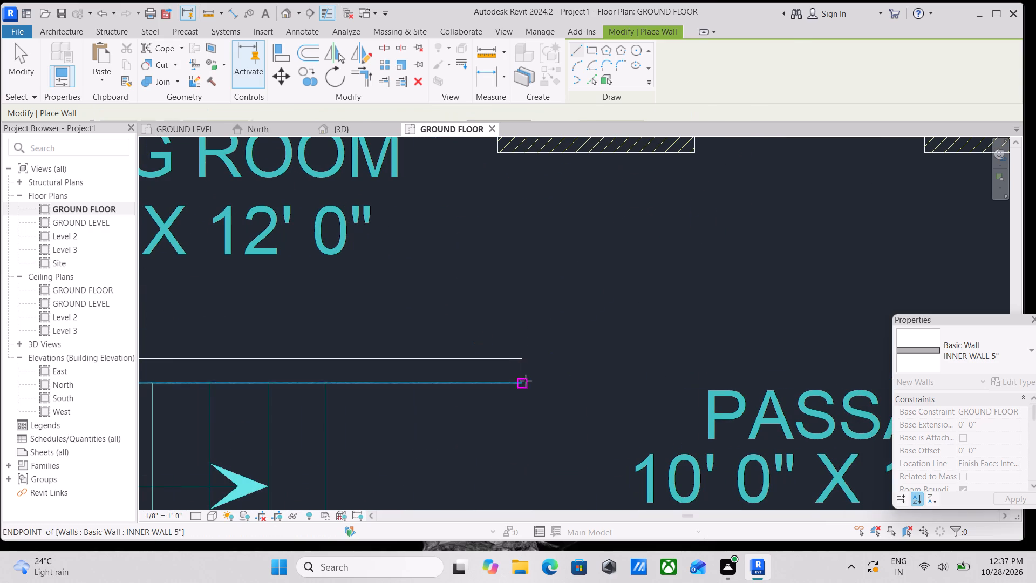
{"action": "scroll", "coordinate": [526, 381], "scroll_direction": "down", "scroll_amount": 3}
{"action": "middle_click_drag", "start_coordinate": [526, 444], "coordinate": [364, 229]}
{"action": "scroll", "coordinate": [422, 262], "scroll_direction": "down", "scroll_amount": 3}
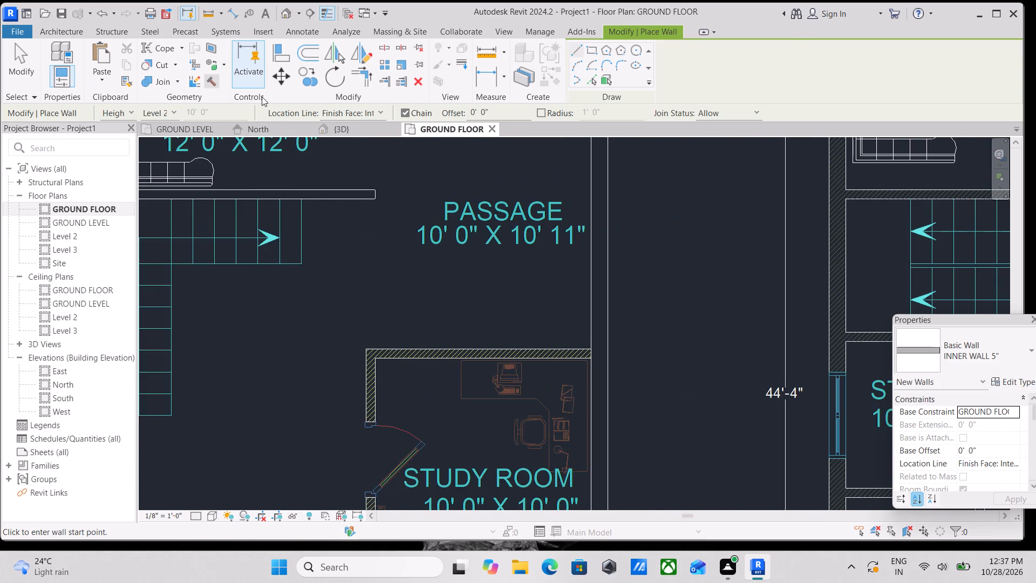
{"action": "scroll", "coordinate": [286, 105], "scroll_direction": "down", "scroll_amount": 2}
{"action": "left_click", "coordinate": [591, 356]}
{"action": "middle_click_drag", "start_coordinate": [461, 357], "coordinate": [827, 370]}
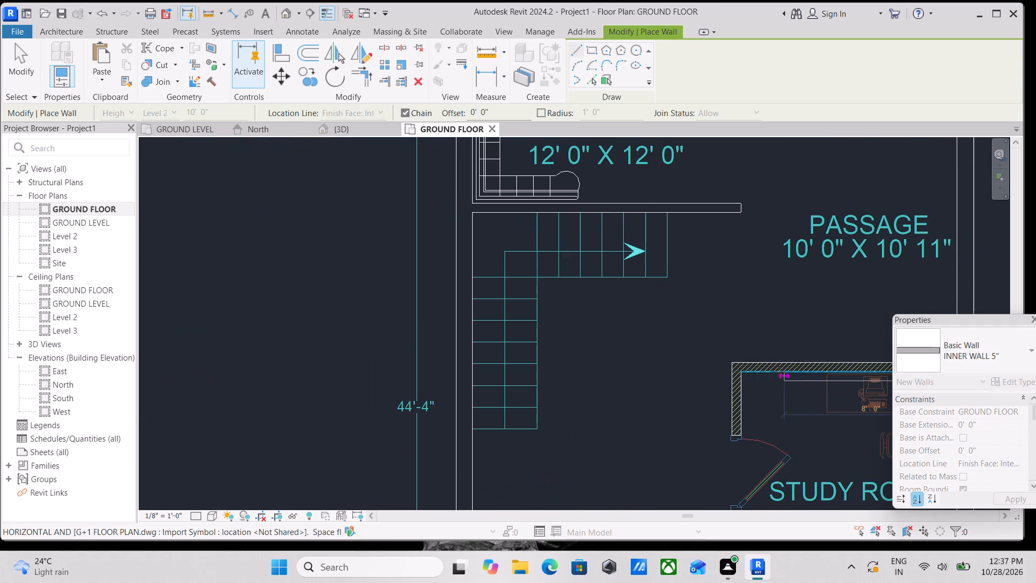
{"action": "key", "text": "space"}
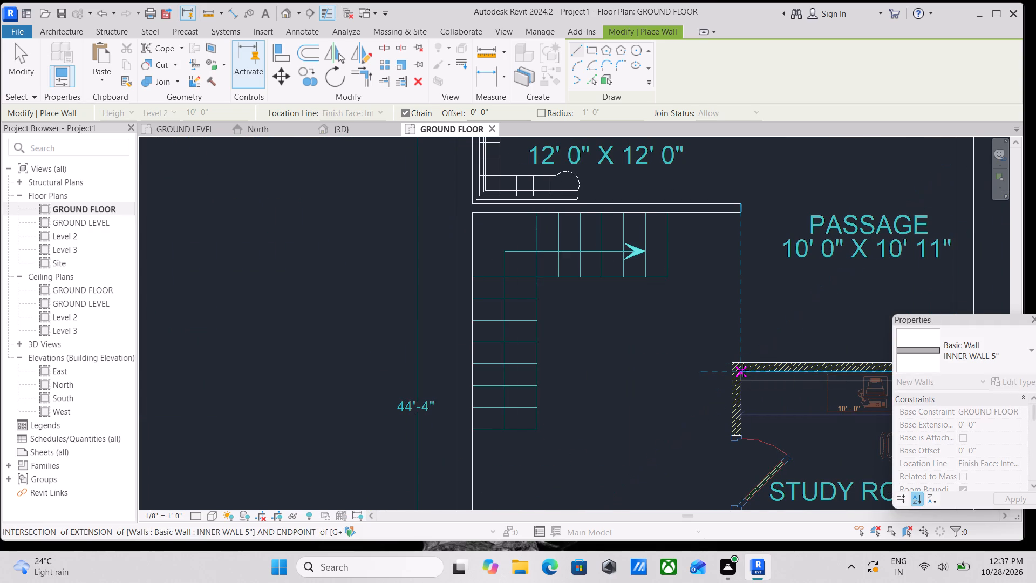
{"action": "scroll", "coordinate": [743, 370], "scroll_direction": "up", "scroll_amount": 3}
{"action": "left_click", "coordinate": [743, 377]}
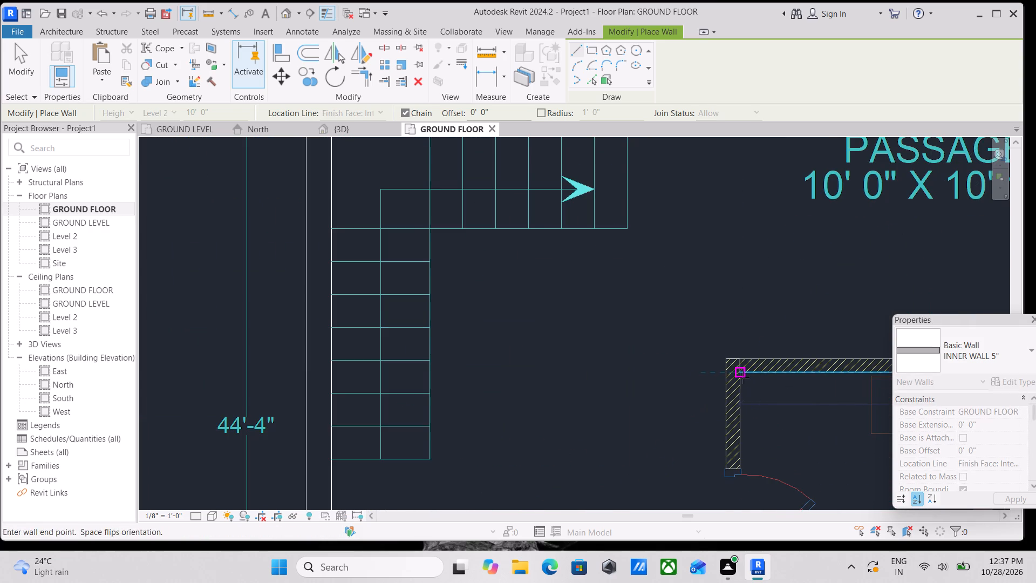
Continue the 5" inner wall from the study room's corner past the toilet to the bedroom's front wall, and end the chain.
{"action": "scroll", "coordinate": [744, 452], "scroll_direction": "down", "scroll_amount": 1}
{"action": "middle_click_drag", "start_coordinate": [744, 452], "coordinate": [735, 300]}
{"action": "middle_click_drag", "start_coordinate": [718, 442], "coordinate": [727, 309]}
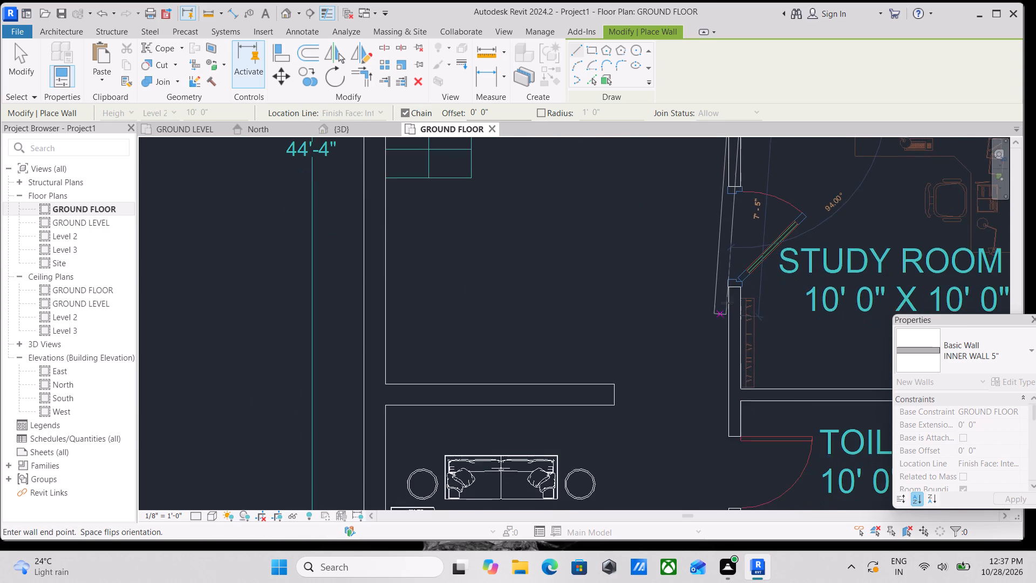
{"action": "scroll", "coordinate": [746, 449], "scroll_direction": "down", "scroll_amount": 1}
{"action": "middle_click_drag", "start_coordinate": [742, 430], "coordinate": [748, 290]}
{"action": "scroll", "coordinate": [747, 432], "scroll_direction": "down", "scroll_amount": 2}
{"action": "middle_click_drag", "start_coordinate": [747, 432], "coordinate": [742, 351]}
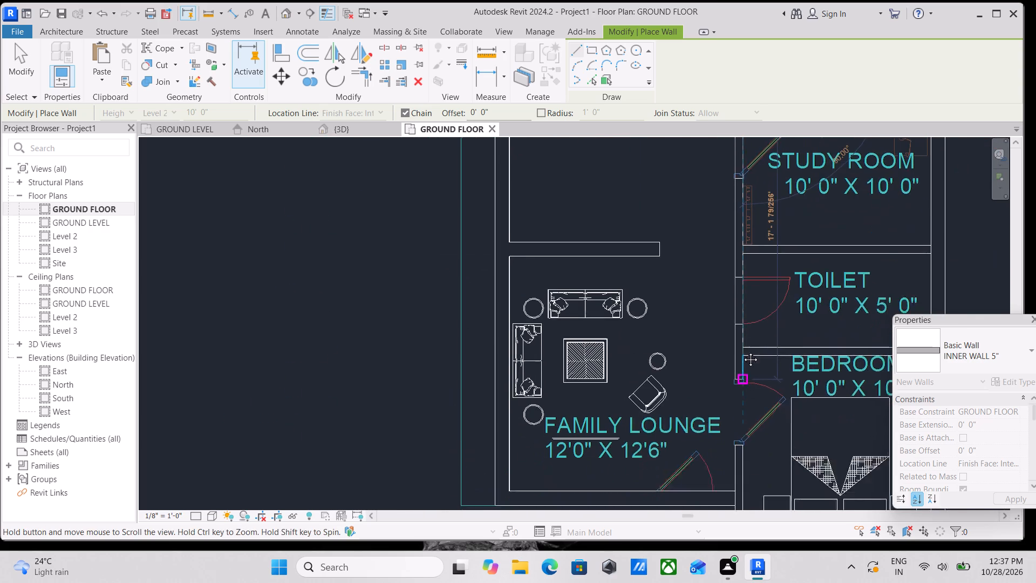
{"action": "middle_click_drag", "start_coordinate": [742, 351], "coordinate": [742, 323]}
{"action": "left_click", "coordinate": [742, 484]}
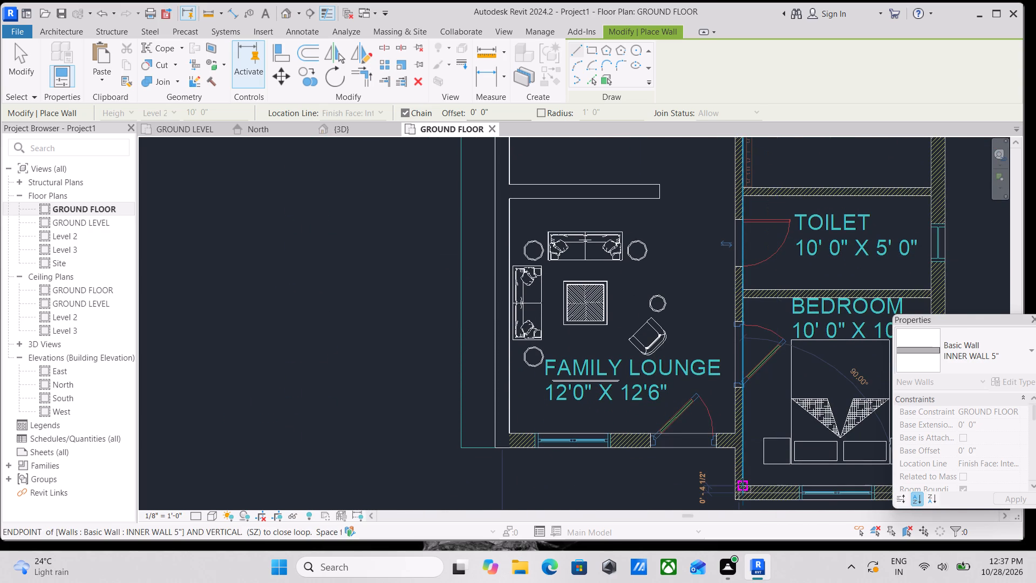
{"action": "key", "text": "Escape"}
Draw the 5" inner wall between the toilet and the bedroom, from the long inner wall to the exterior wall's inner face.
{"action": "scroll", "coordinate": [784, 374], "scroll_direction": "down", "scroll_amount": 2}
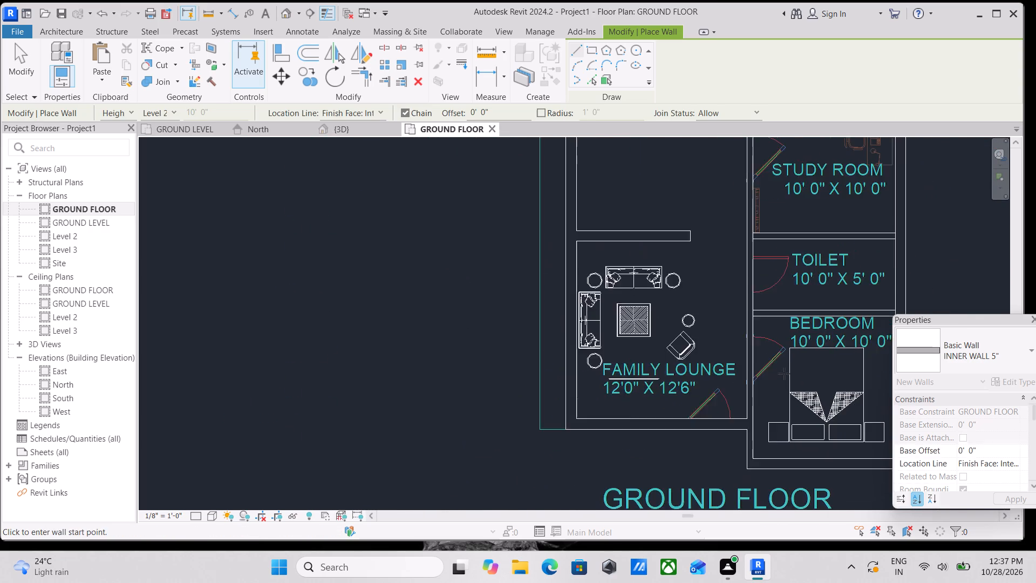
{"action": "middle_click_drag", "start_coordinate": [784, 374], "coordinate": [690, 411]}
{"action": "scroll", "coordinate": [686, 347], "scroll_direction": "up", "scroll_amount": 6}
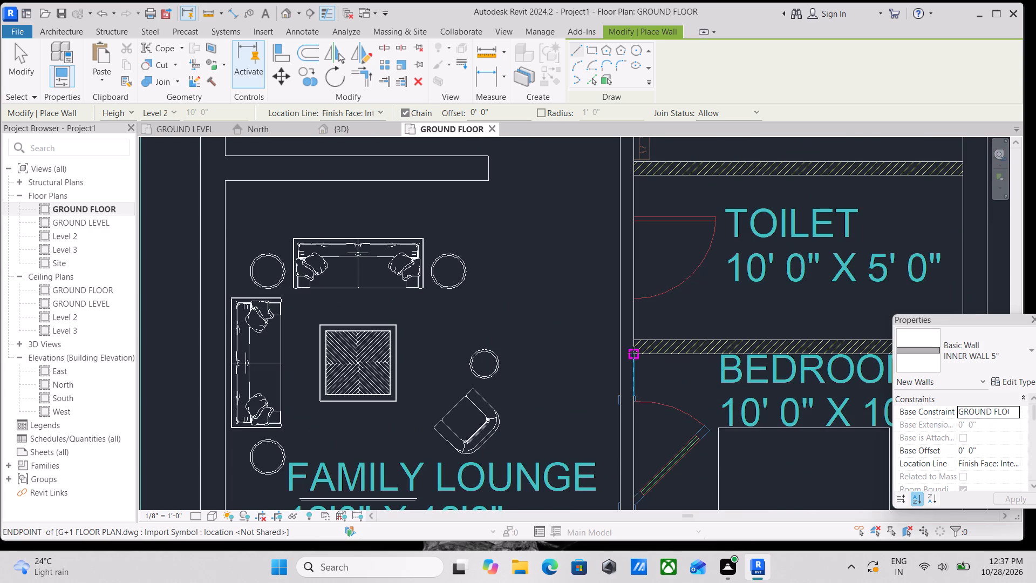
{"action": "left_click", "coordinate": [631, 352]}
{"action": "middle_click_drag", "start_coordinate": [903, 355], "coordinate": [639, 359]}
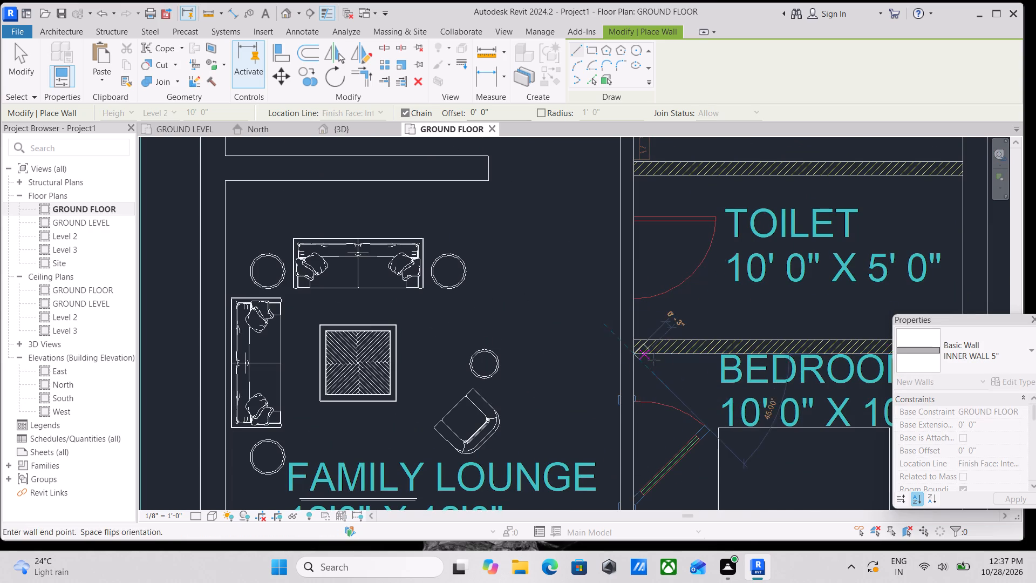
{"action": "scroll", "coordinate": [730, 359], "scroll_direction": "down", "scroll_amount": 1}
{"action": "middle_click_drag", "start_coordinate": [730, 359], "coordinate": [550, 391]}
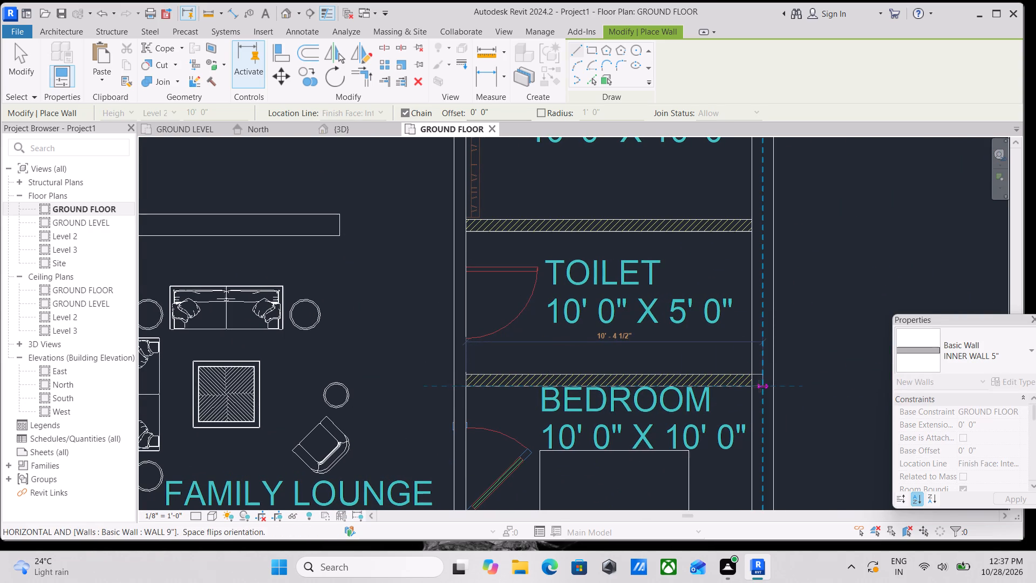
{"action": "left_click", "coordinate": [751, 385]}
{"action": "key", "text": "Escape"}
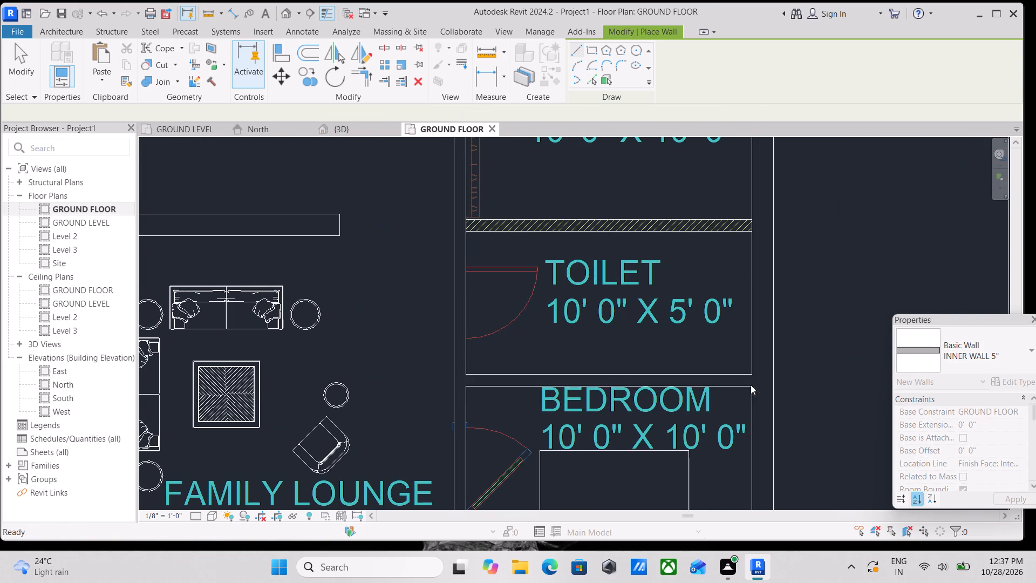
Draw the 5" inner wall between the study room and the toilet, across to the exterior wall's inner face.
{"action": "scroll", "coordinate": [467, 283], "scroll_direction": "down", "scroll_amount": 3}
{"action": "middle_click_drag", "start_coordinate": [486, 294], "coordinate": [578, 402]}
{"action": "scroll", "coordinate": [568, 358], "scroll_direction": "up", "scroll_amount": 9}
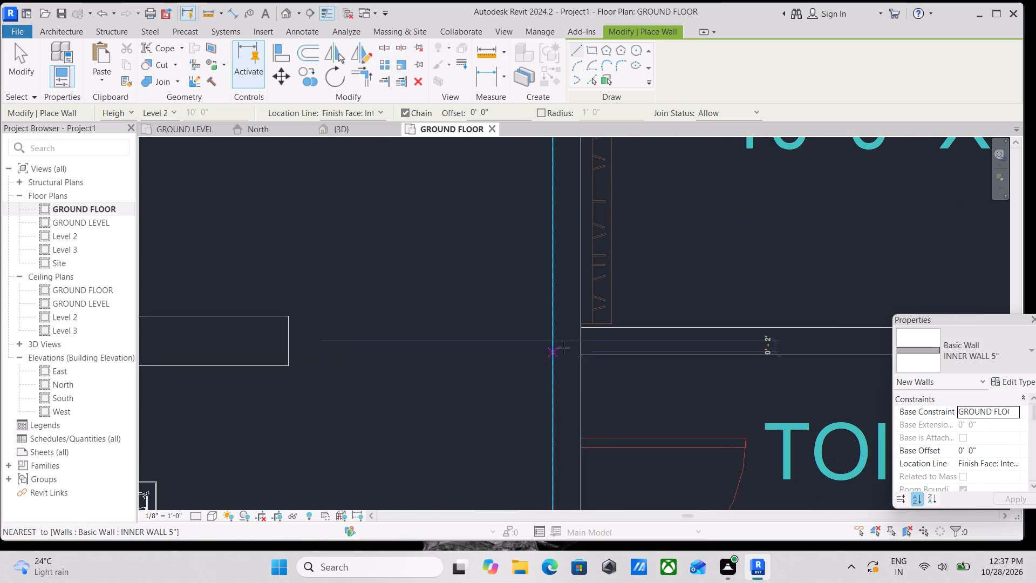
{"action": "left_click", "coordinate": [585, 355]}
{"action": "middle_click_drag", "start_coordinate": [761, 381], "coordinate": [563, 392]}
{"action": "middle_click_drag", "start_coordinate": [700, 349], "coordinate": [536, 363]}
{"action": "scroll", "coordinate": [696, 369], "scroll_direction": "down", "scroll_amount": 1}
{"action": "middle_click_drag", "start_coordinate": [696, 369], "coordinate": [599, 383]}
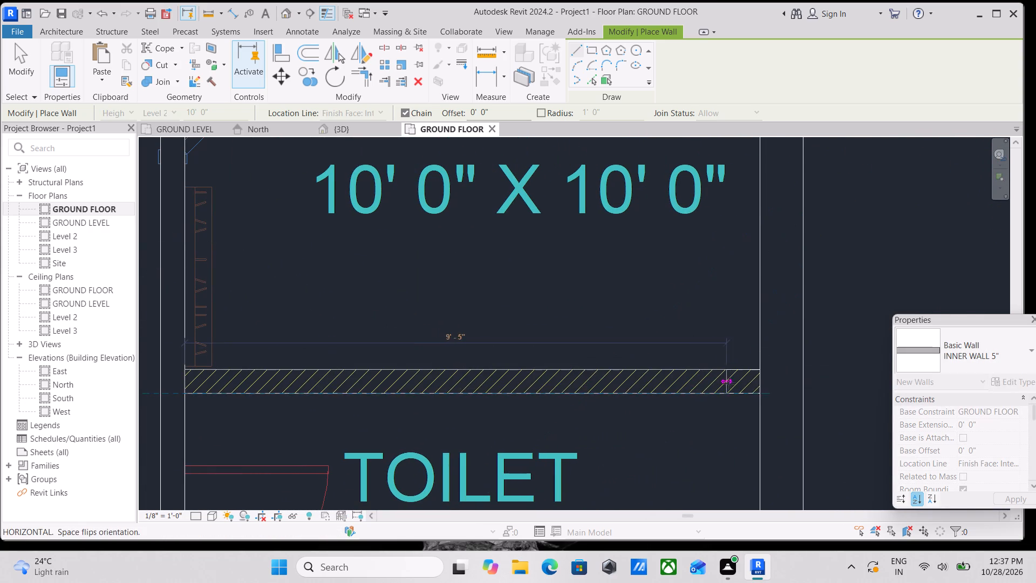
{"action": "left_click", "coordinate": [762, 394]}
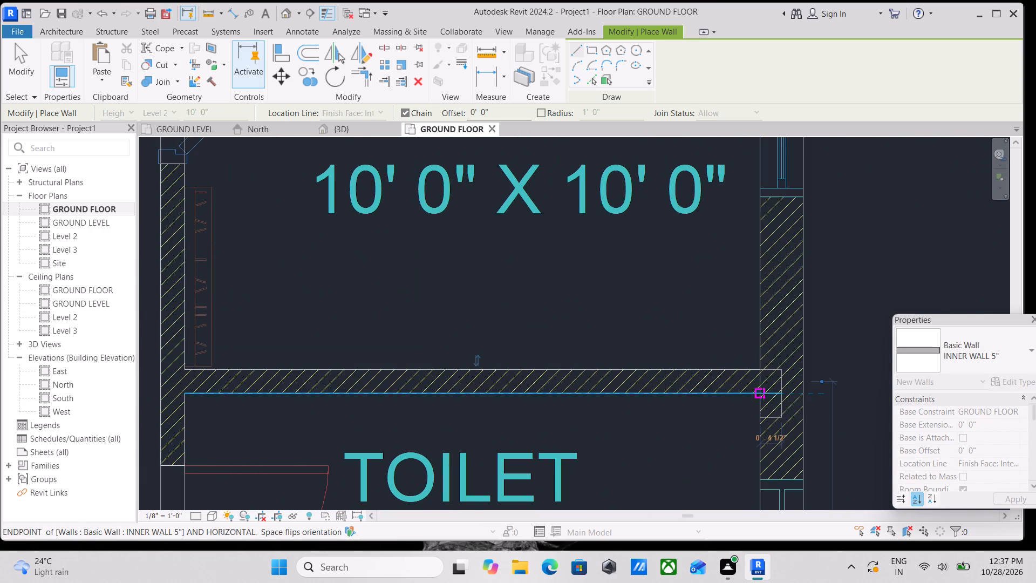
{"action": "key", "text": "Escape"}
Review the drawn ground floor walls, inspect the Base Constraint and Top Constraint for new walls, and leave the Wall tool.
{"action": "scroll", "coordinate": [567, 350], "scroll_direction": "down", "scroll_amount": 3}
{"action": "middle_click_drag", "start_coordinate": [540, 343], "coordinate": [839, 449]}
{"action": "scroll", "coordinate": [735, 389], "scroll_direction": "down", "scroll_amount": 2}
{"action": "middle_click_drag", "start_coordinate": [735, 389], "coordinate": [725, 477]}
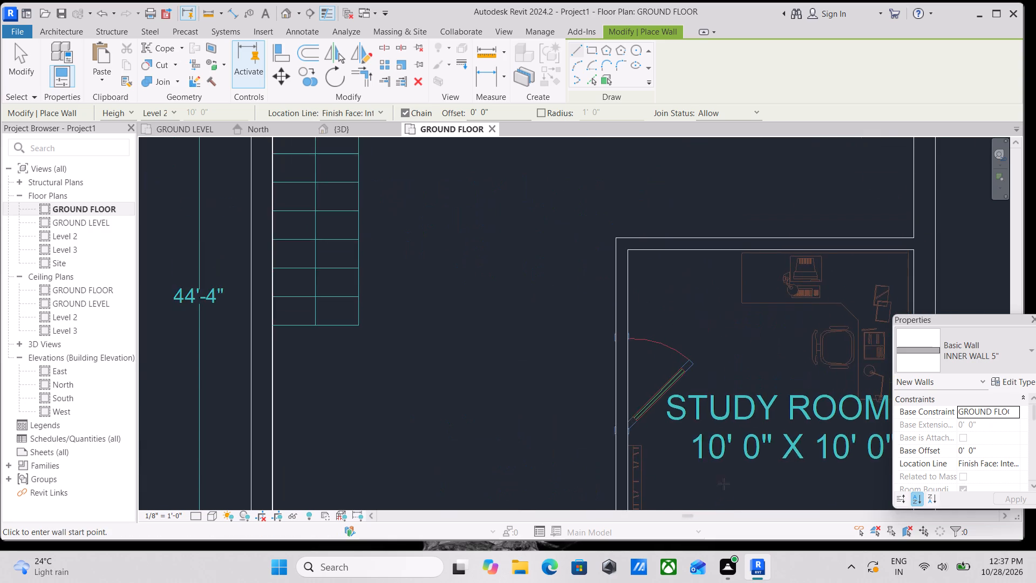
{"action": "scroll", "coordinate": [719, 351], "scroll_direction": "down", "scroll_amount": 8}
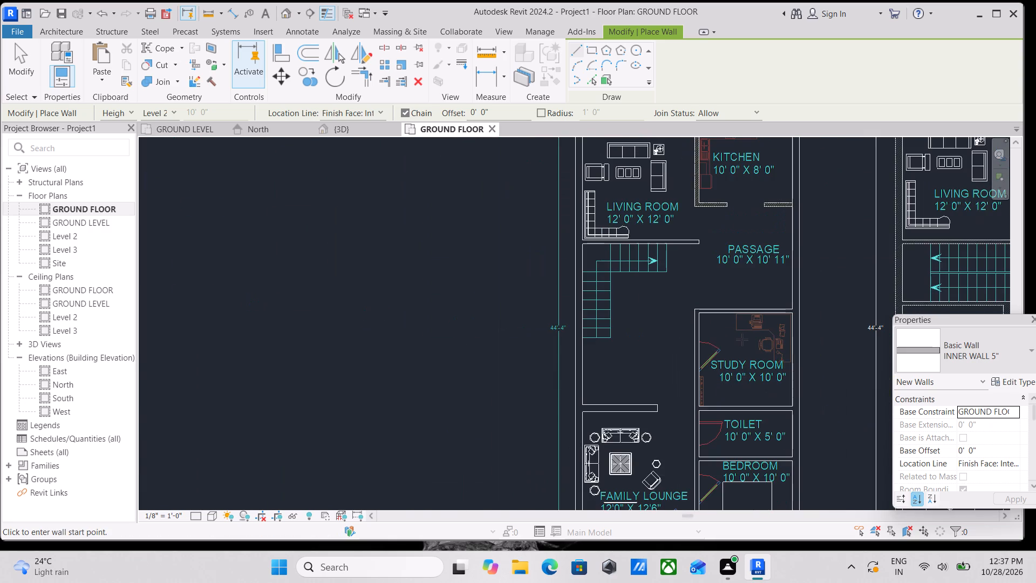
{"action": "scroll", "coordinate": [742, 340], "scroll_direction": "down", "scroll_amount": 2}
{"action": "scroll", "coordinate": [657, 422], "scroll_direction": "up", "scroll_amount": 3}
{"action": "scroll", "coordinate": [734, 372], "scroll_direction": "down", "scroll_amount": 3}
{"action": "middle_click_drag", "start_coordinate": [734, 372], "coordinate": [741, 435]}
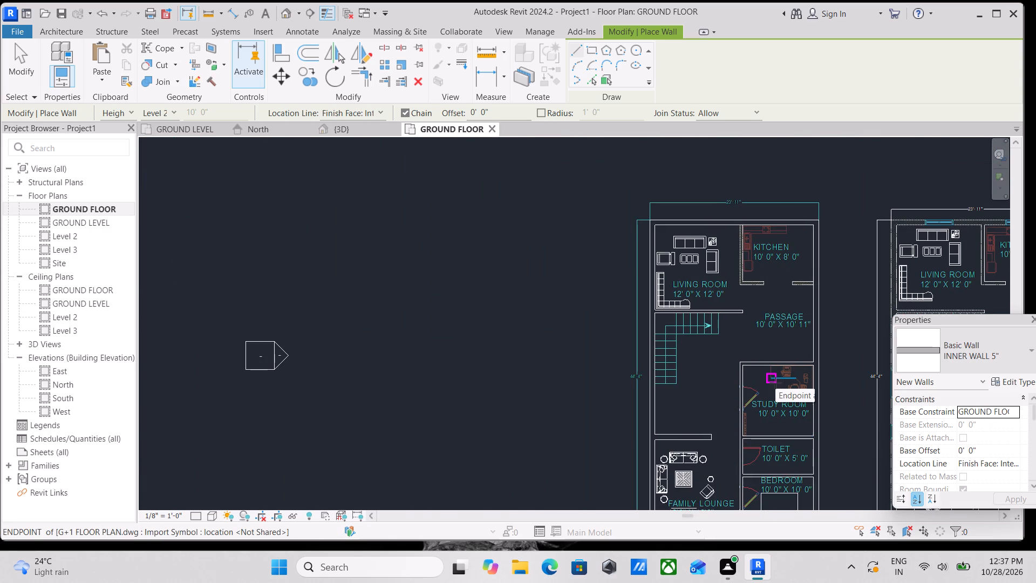
{"action": "left_click", "coordinate": [1012, 410]}
{"action": "left_click", "coordinate": [1012, 410]}
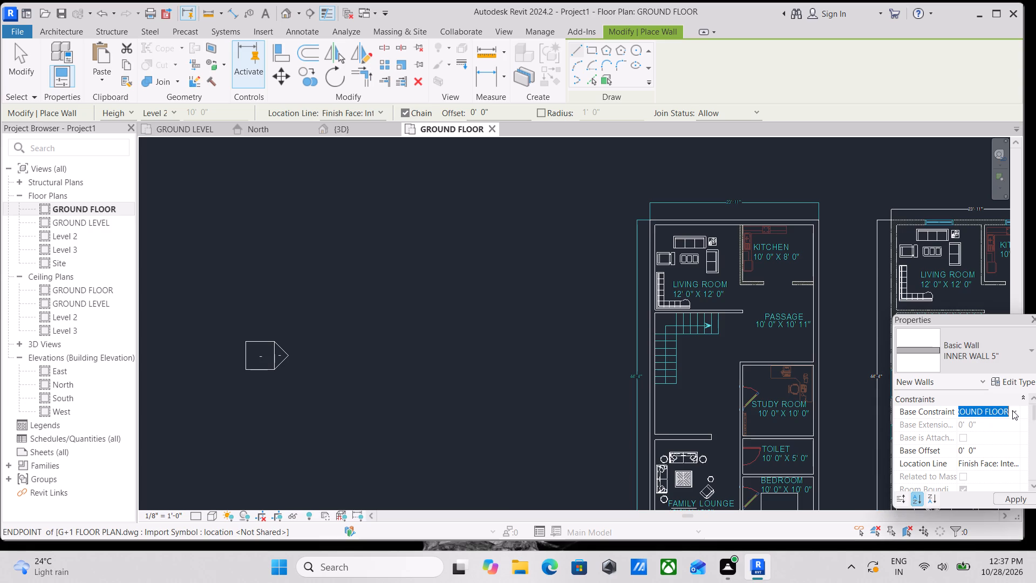
{"action": "scroll", "coordinate": [1003, 463], "scroll_direction": "down", "scroll_amount": 1}
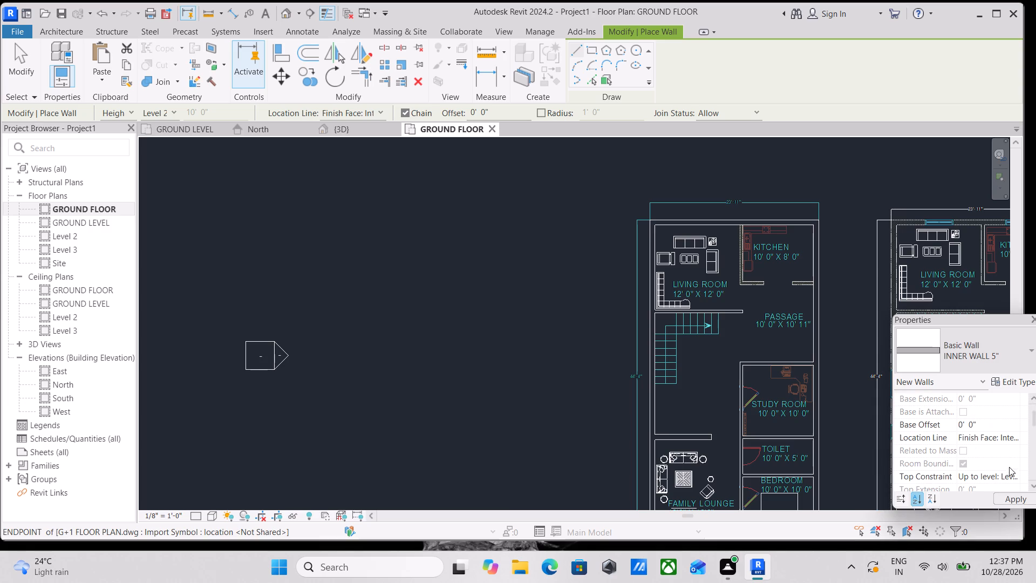
{"action": "left_click", "coordinate": [1014, 477]}
{"action": "left_click", "coordinate": [1014, 477]}
{"action": "scroll", "coordinate": [679, 385], "scroll_direction": "down", "scroll_amount": 1}
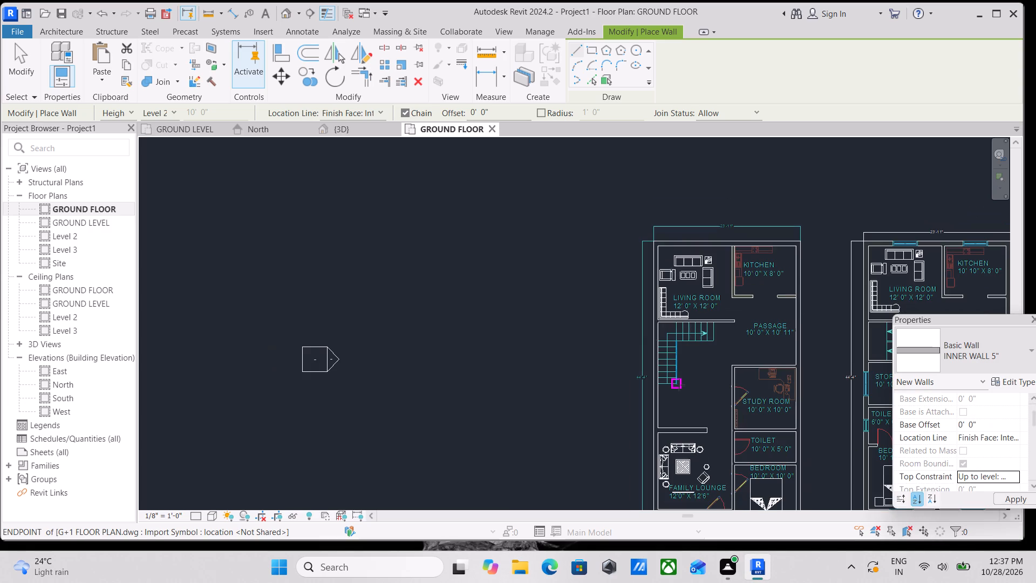
{"action": "key", "text": "Escape"}
{"action": "scroll", "coordinate": [740, 329], "scroll_direction": "up", "scroll_amount": 2}
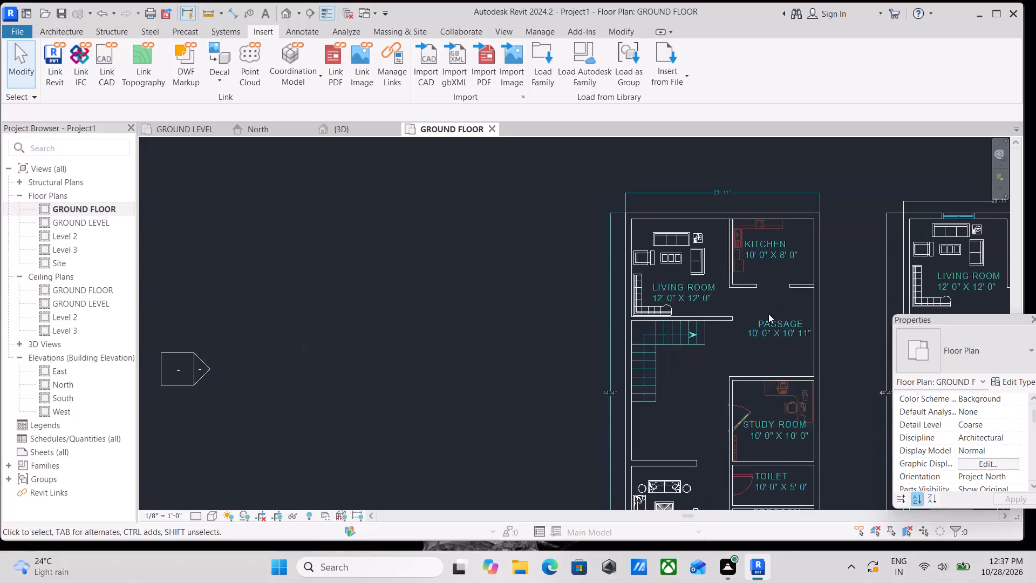
{"action": "middle_click_drag", "start_coordinate": [768, 314], "coordinate": [621, 309]}
{"action": "scroll", "coordinate": [692, 297], "scroll_direction": "down", "scroll_amount": 1}
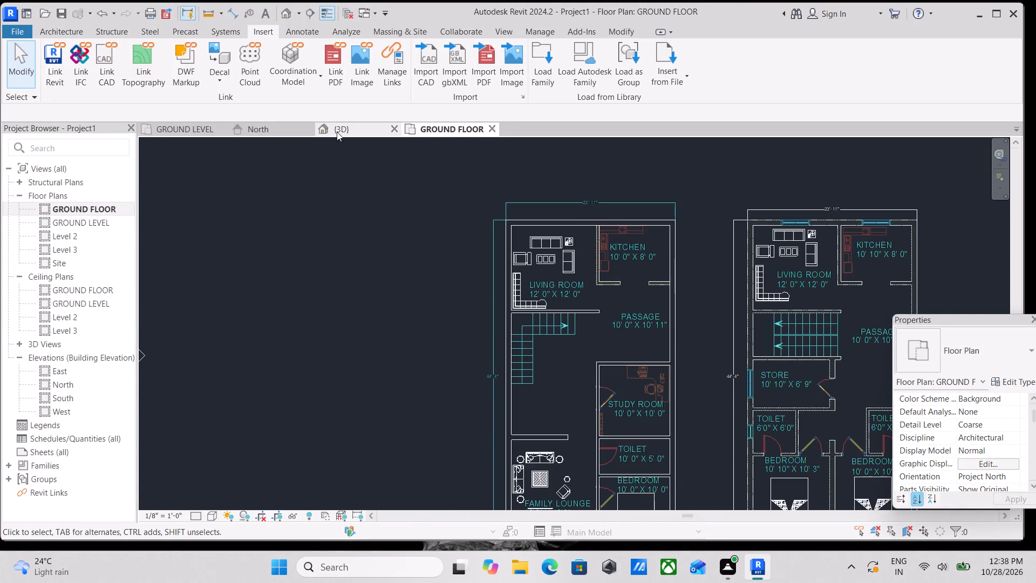
Examine the drawn walls in the 3D view and the GROUND LEVEL plan, then return to GROUND FLOOR and inspect the kitchen area.
{"action": "left_click", "coordinate": [339, 130]}
{"action": "scroll", "coordinate": [558, 291], "scroll_direction": "down", "scroll_amount": 2}
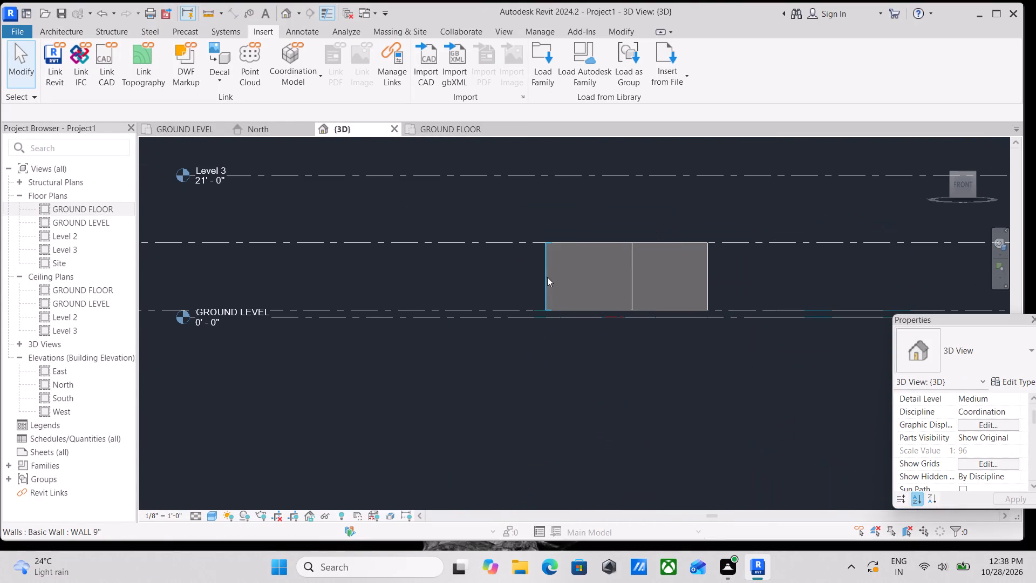
{"action": "middle_click_drag", "start_coordinate": [548, 275], "coordinate": [549, 444]}
{"action": "middle_click_drag", "start_coordinate": [598, 384], "coordinate": [719, 430], "text": "shift"}
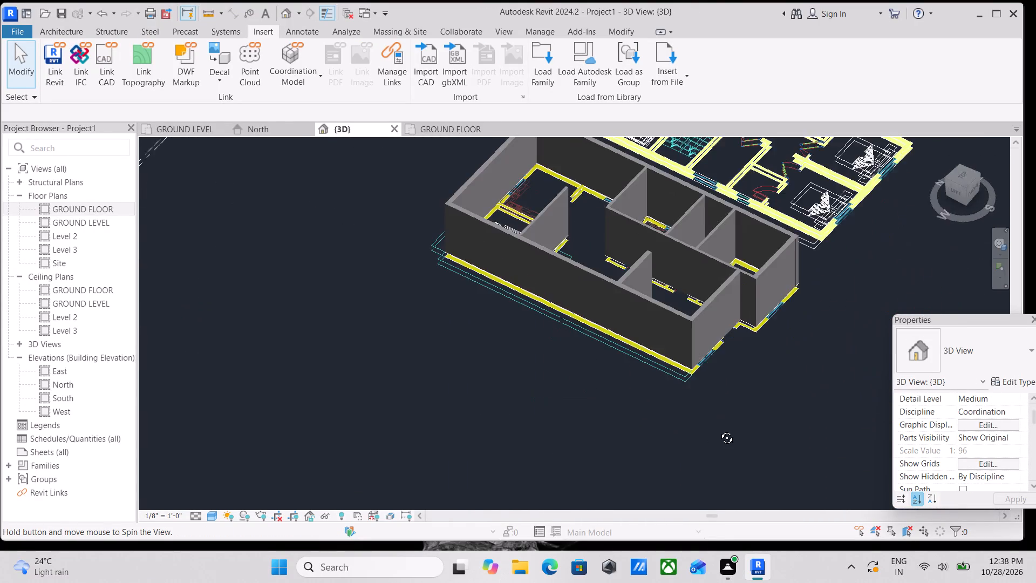
{"action": "middle_click_drag", "start_coordinate": [719, 430], "coordinate": [576, 484], "text": "shift"}
{"action": "scroll", "coordinate": [576, 487], "scroll_direction": "up", "scroll_amount": 1, "text": "shift"}
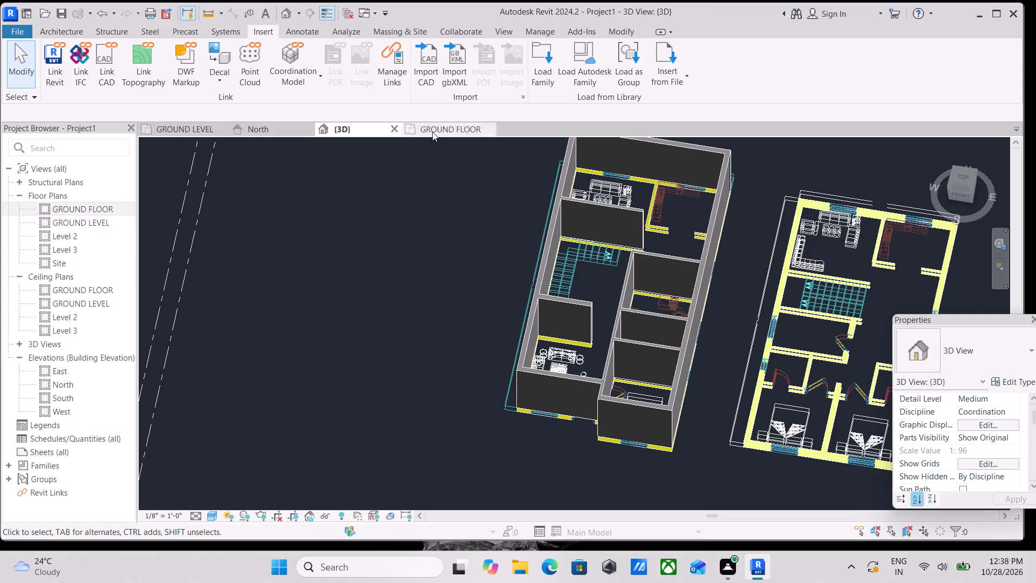
{"action": "left_click", "coordinate": [183, 130]}
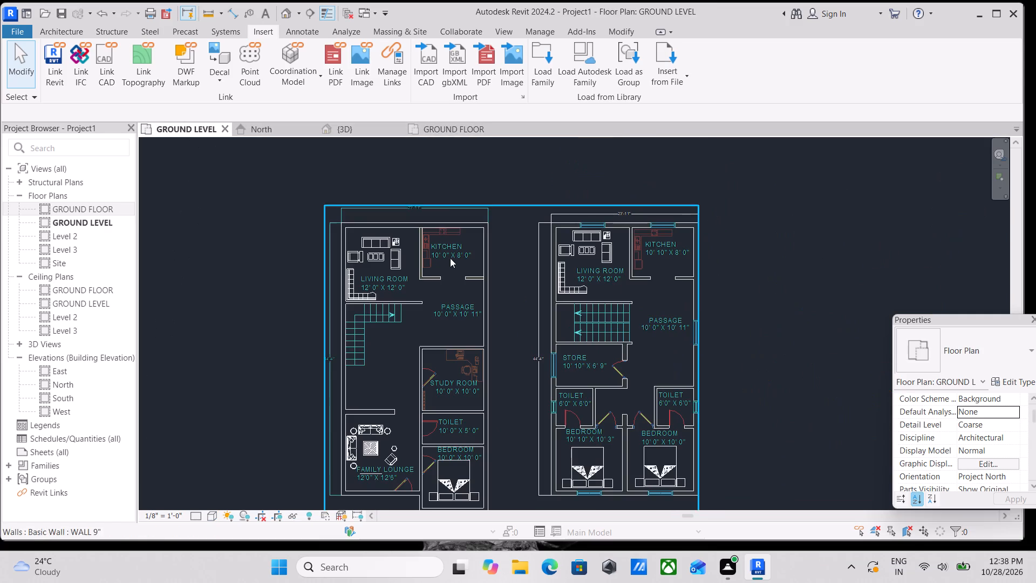
{"action": "left_click", "coordinate": [435, 132]}
{"action": "scroll", "coordinate": [549, 302], "scroll_direction": "up", "scroll_amount": 1}
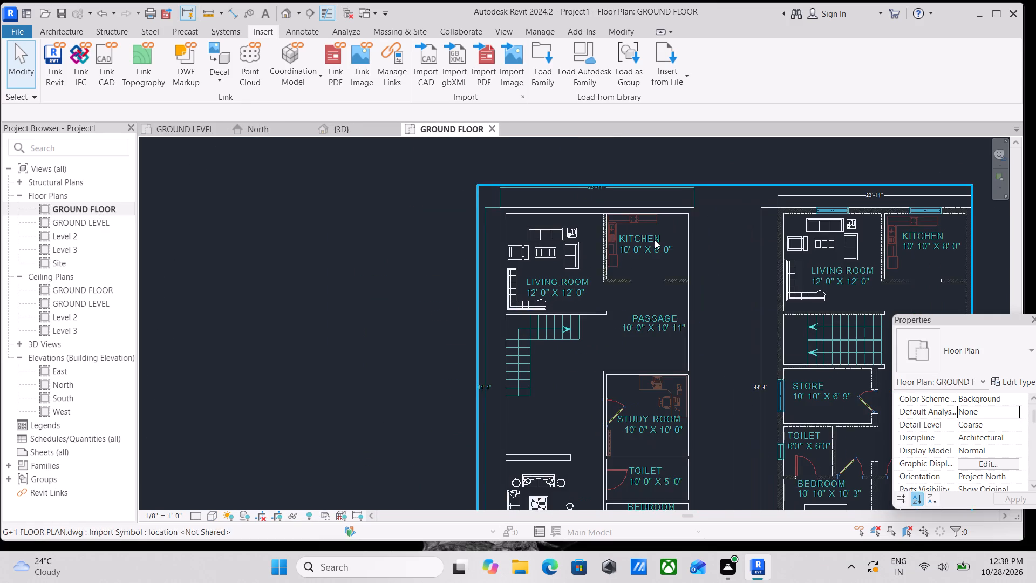
{"action": "middle_click_drag", "start_coordinate": [655, 240], "coordinate": [598, 287]}
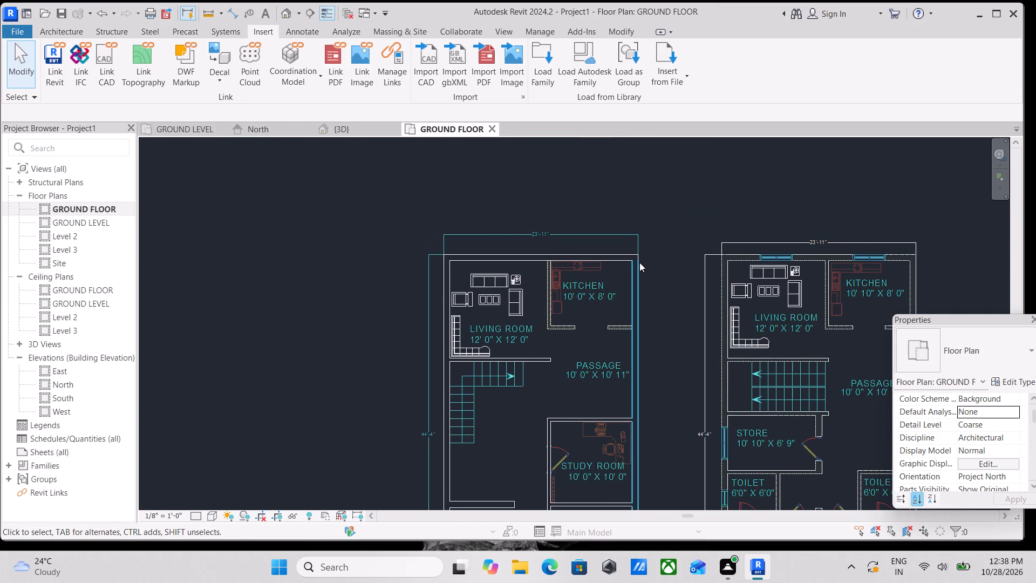
{"action": "scroll", "coordinate": [578, 309], "scroll_direction": "up", "scroll_amount": 3}
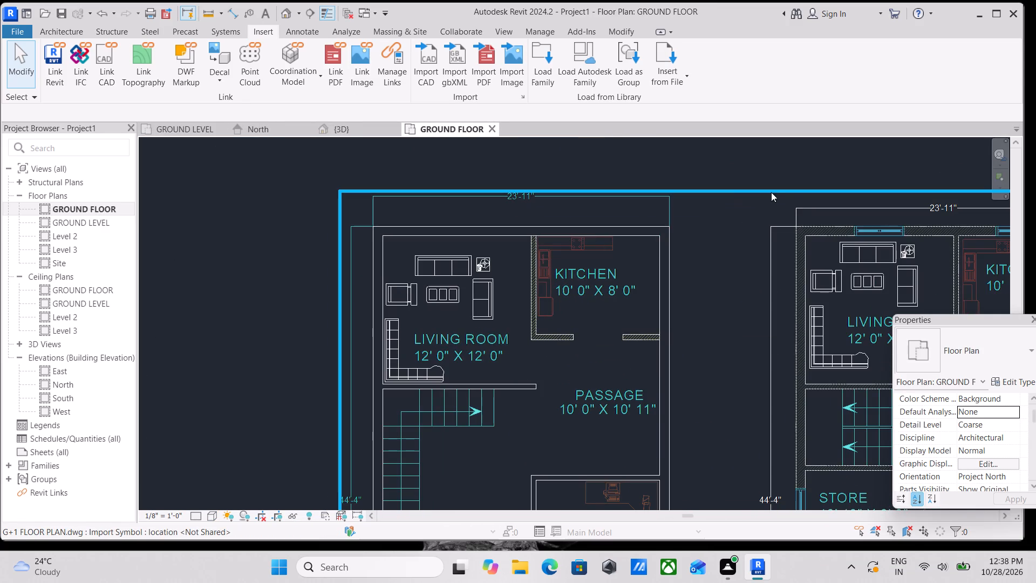
{"action": "left_click", "coordinate": [806, 234]}
{"action": "middle_click_drag", "start_coordinate": [633, 246], "coordinate": [710, 247]}
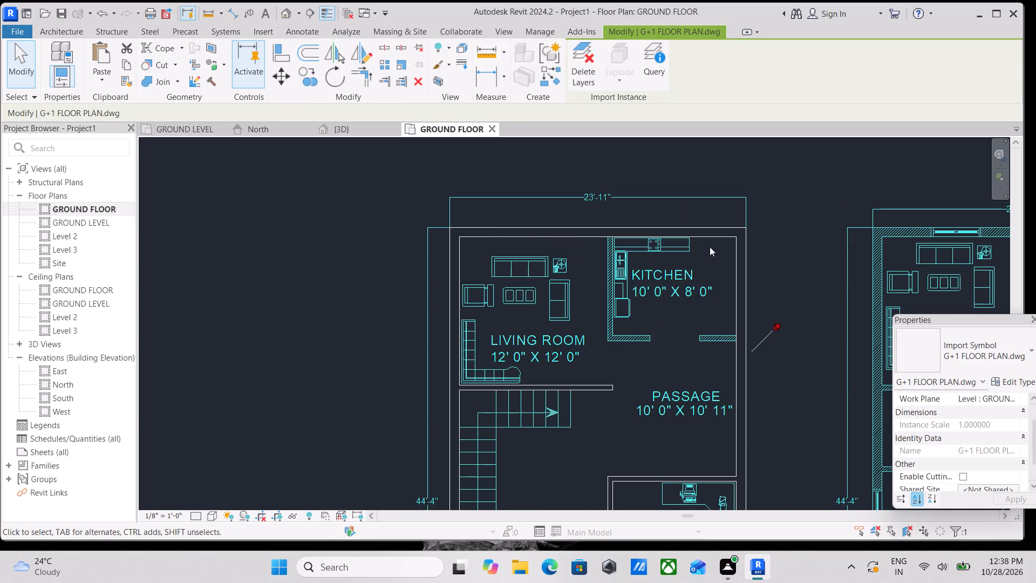
{"action": "key", "text": "Escape"}
{"action": "key", "text": "Escape"}
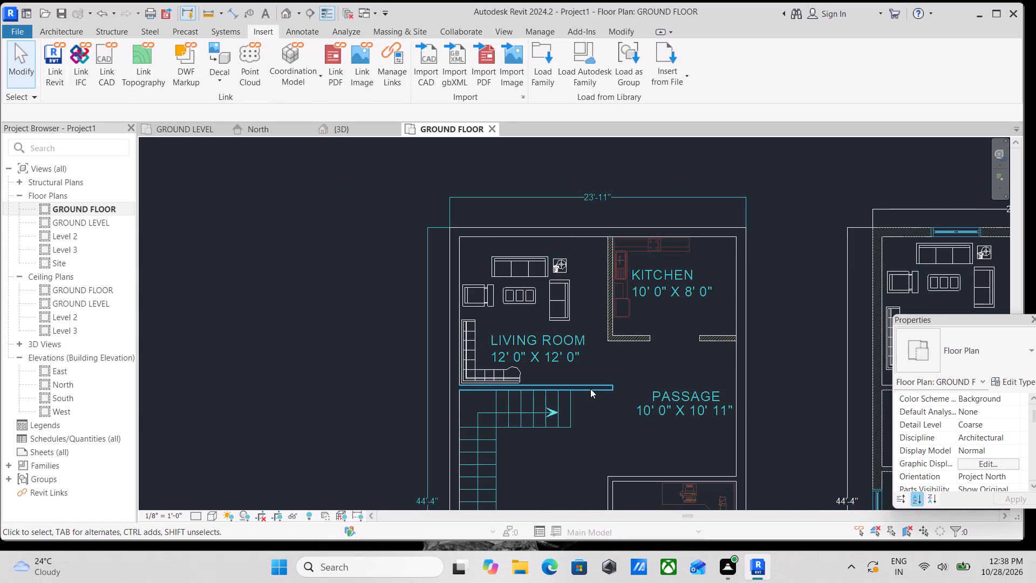
Draw the 5" inner wall between the living room and kitchen, turning 3'-5" along the passage side up to the opening, and end the chain.
{"action": "middle_click", "coordinate": [622, 324]}
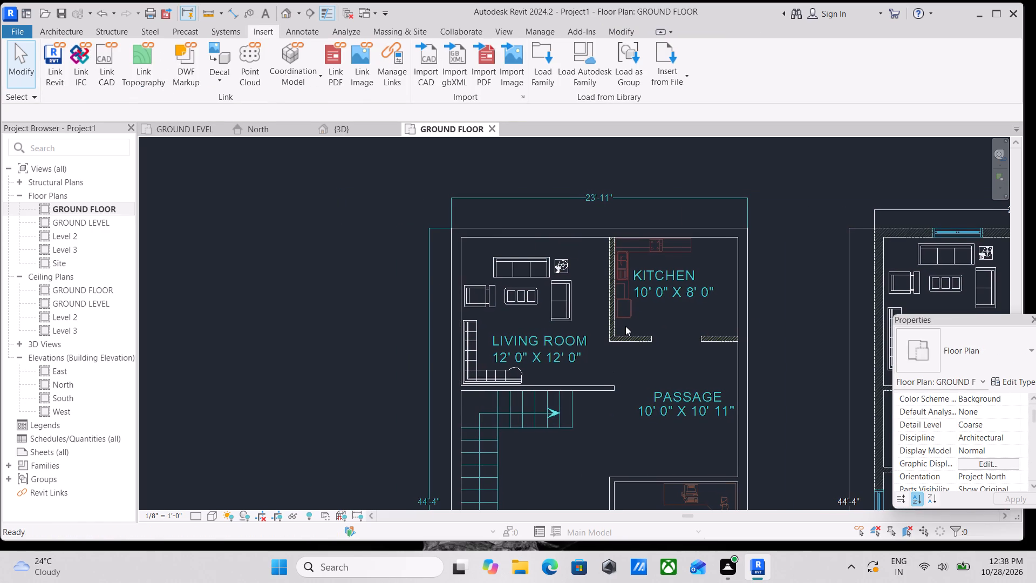
{"action": "type", "text": "WA"}
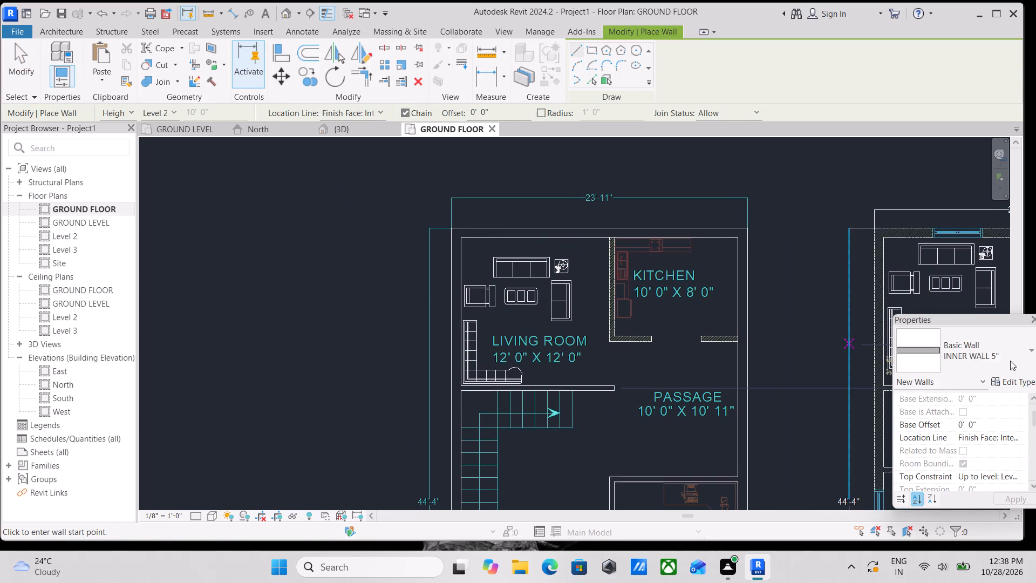
{"action": "scroll", "coordinate": [610, 259], "scroll_direction": "up", "scroll_amount": 6}
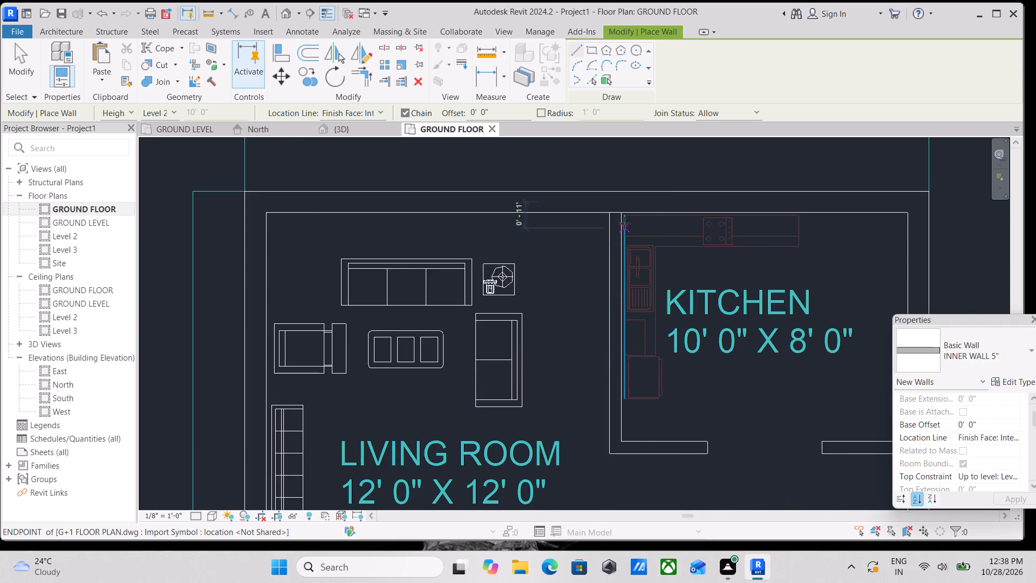
{"action": "left_click", "coordinate": [610, 209]}
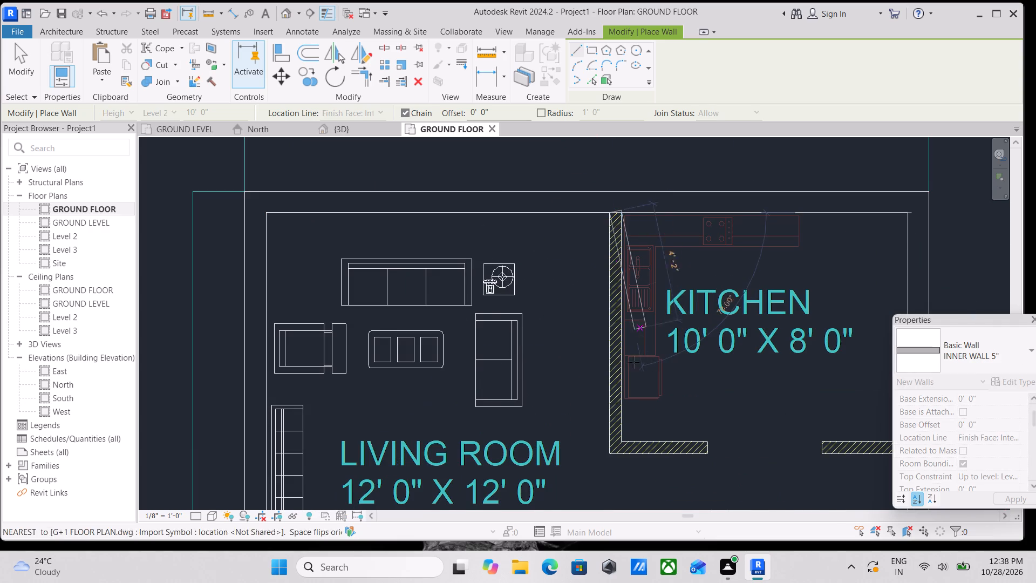
{"action": "left_click", "coordinate": [609, 456]}
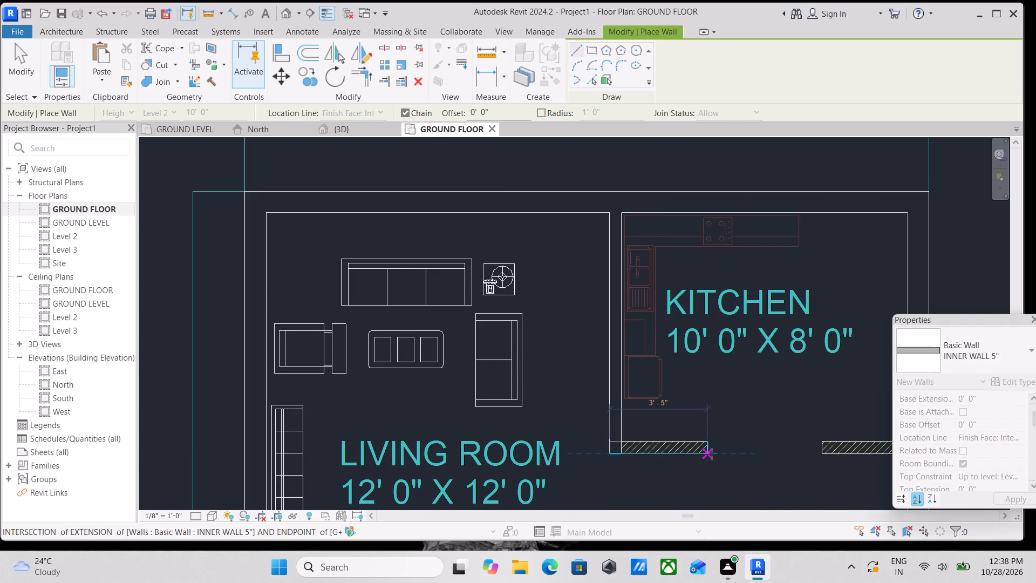
{"action": "scroll", "coordinate": [712, 454], "scroll_direction": "up", "scroll_amount": 3}
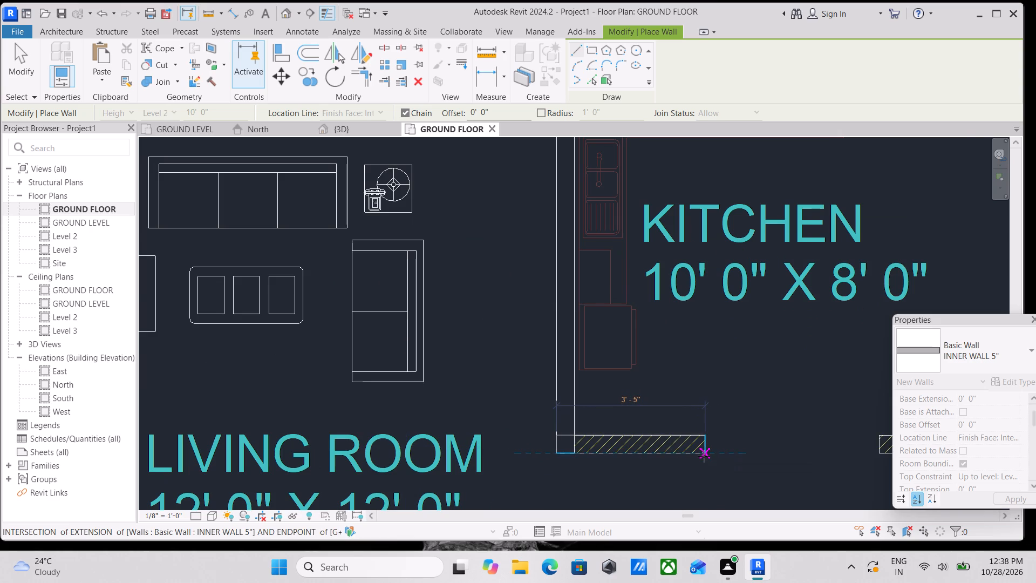
{"action": "scroll", "coordinate": [704, 456], "scroll_direction": "up", "scroll_amount": 8}
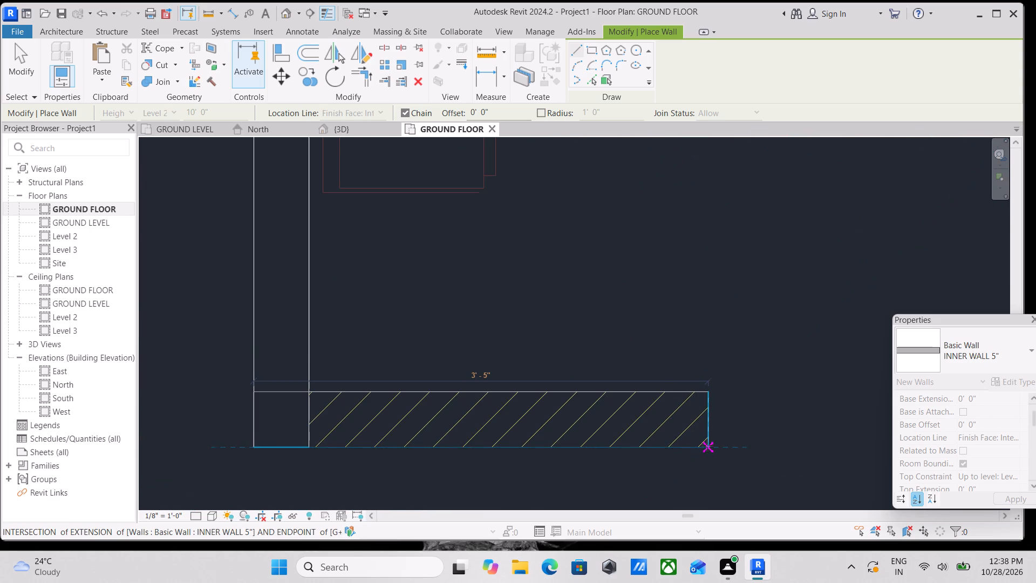
{"action": "left_click", "coordinate": [710, 445]}
{"action": "key", "text": "Escape"}
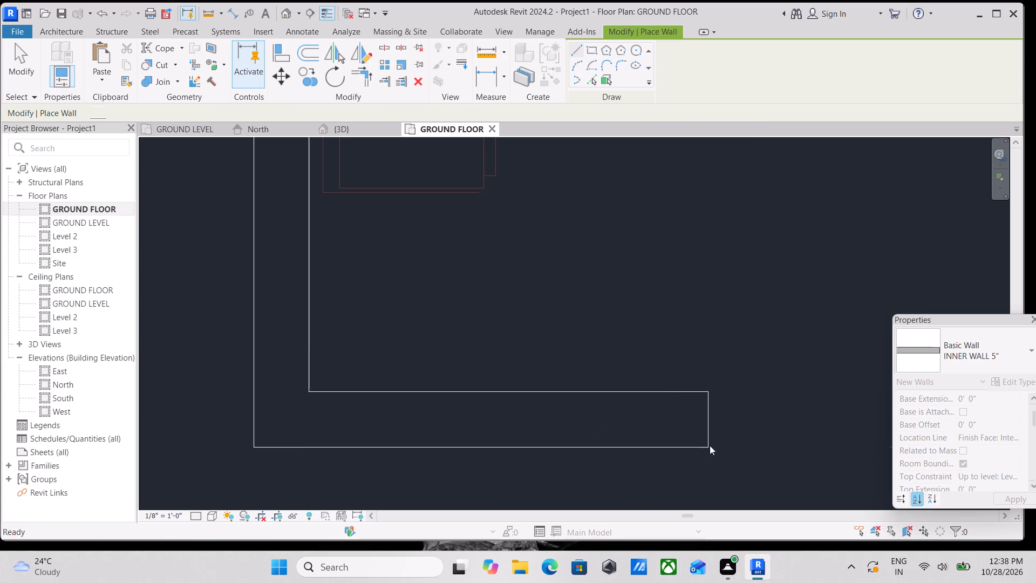
Draw the 3'-0" stretch of 5" inner wall between kitchen and passage, from the opening's far side to the exterior wall's inner face.
{"action": "scroll", "coordinate": [714, 444], "scroll_direction": "down", "scroll_amount": 8}
{"action": "middle_click_drag", "start_coordinate": [754, 428], "coordinate": [607, 398]}
{"action": "scroll", "coordinate": [724, 354], "scroll_direction": "down", "scroll_amount": 2}
{"action": "middle_click_drag", "start_coordinate": [724, 354], "coordinate": [553, 358]}
{"action": "scroll", "coordinate": [579, 374], "scroll_direction": "up", "scroll_amount": 6}
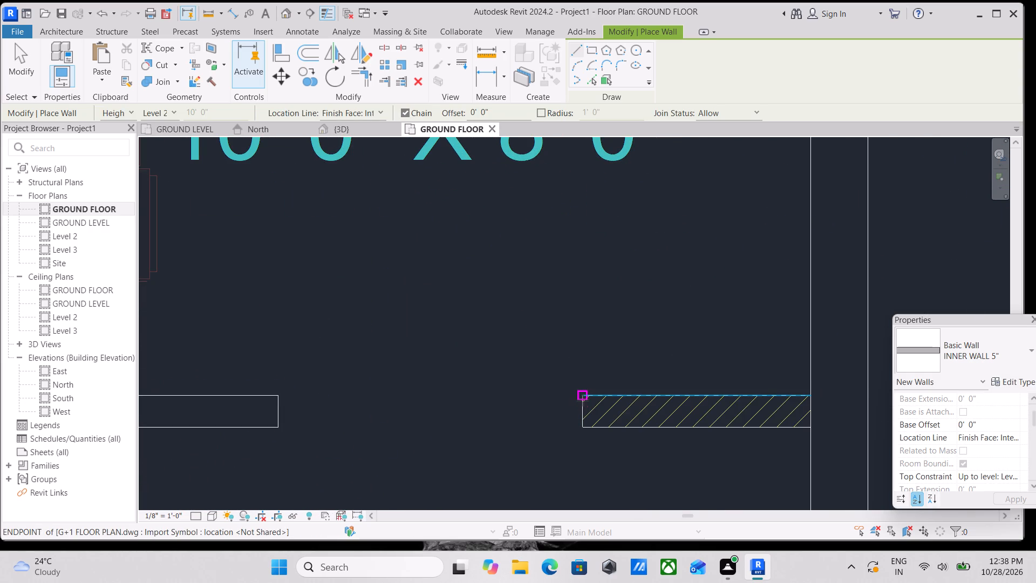
{"action": "left_click", "coordinate": [583, 398]}
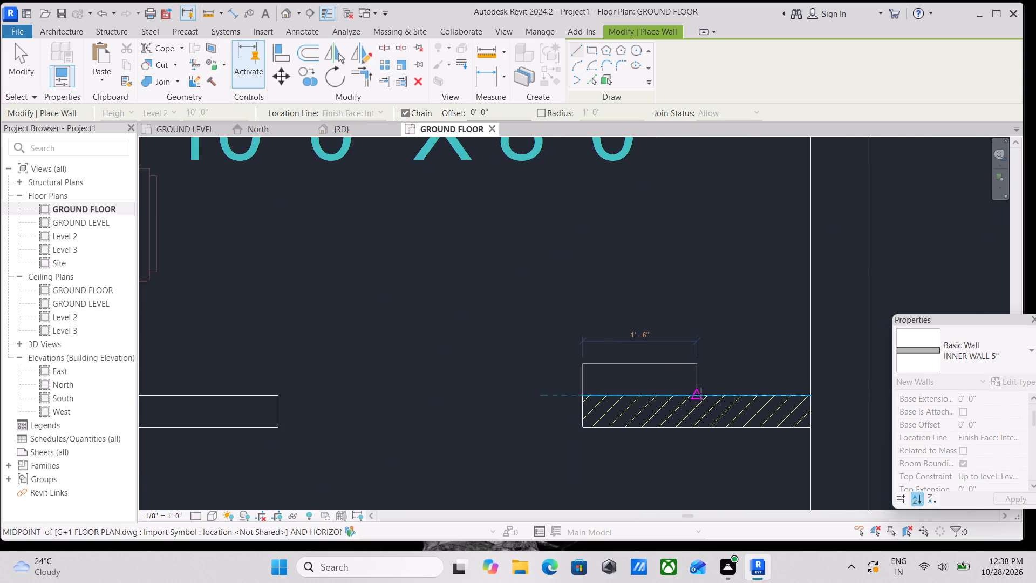
{"action": "key", "text": "space"}
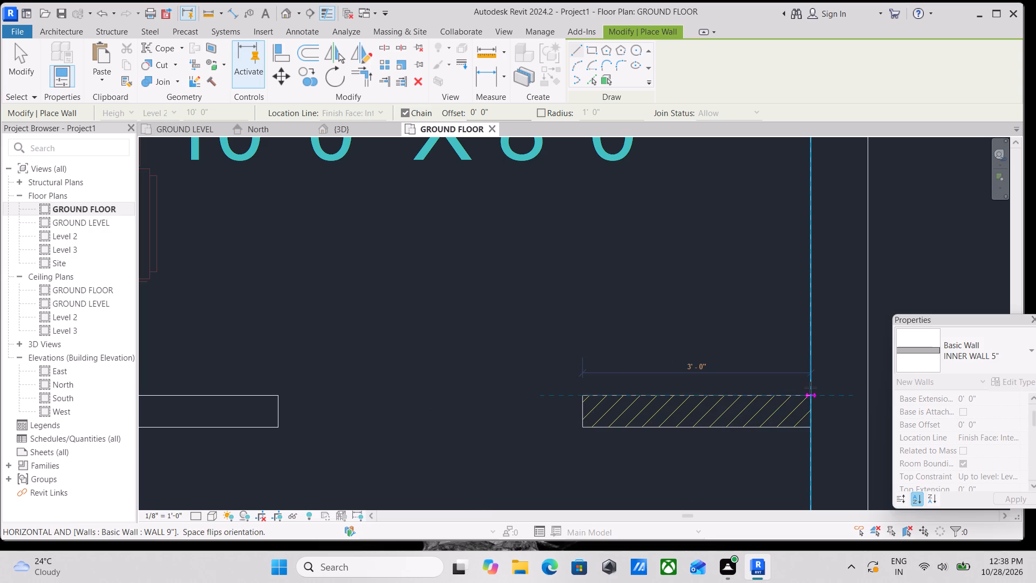
{"action": "left_click", "coordinate": [814, 400]}
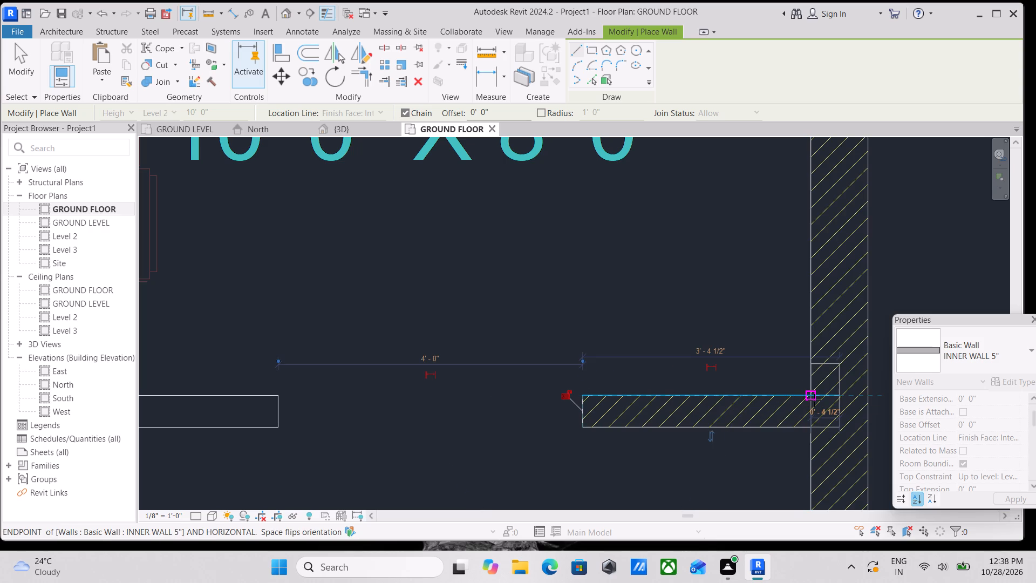
{"action": "key", "text": "Escape"}
Review the ground floor walls against the imported plan for any missing segments, and leave the Wall tool.
{"action": "scroll", "coordinate": [814, 400], "scroll_direction": "down", "scroll_amount": 5}
{"action": "scroll", "coordinate": [612, 355], "scroll_direction": "down", "scroll_amount": 2}
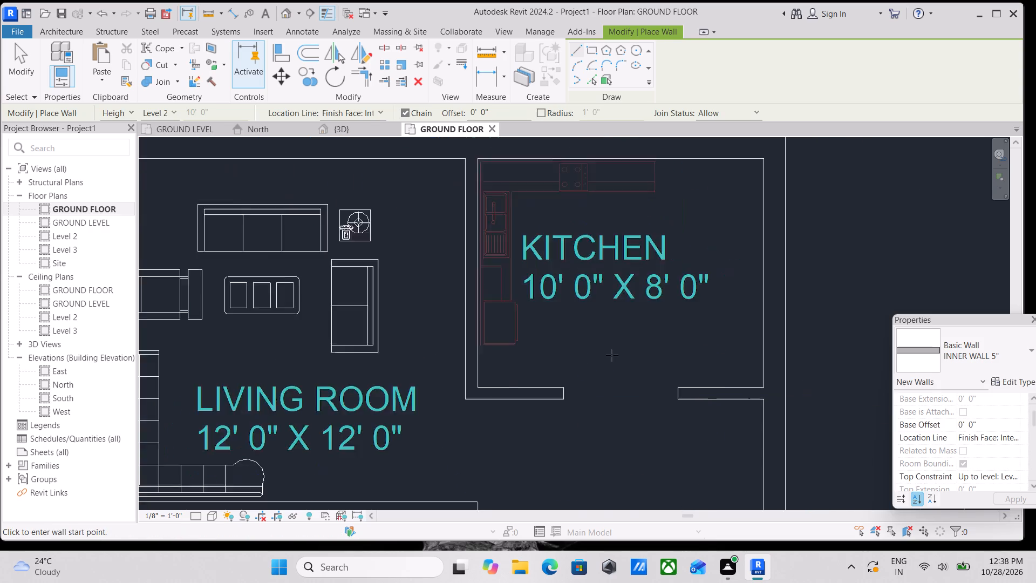
{"action": "scroll", "coordinate": [612, 355], "scroll_direction": "down", "scroll_amount": 6}
{"action": "scroll", "coordinate": [691, 338], "scroll_direction": "down", "scroll_amount": 4}
{"action": "scroll", "coordinate": [676, 454], "scroll_direction": "down", "scroll_amount": 3}
{"action": "middle_click_drag", "start_coordinate": [676, 454], "coordinate": [630, 323]}
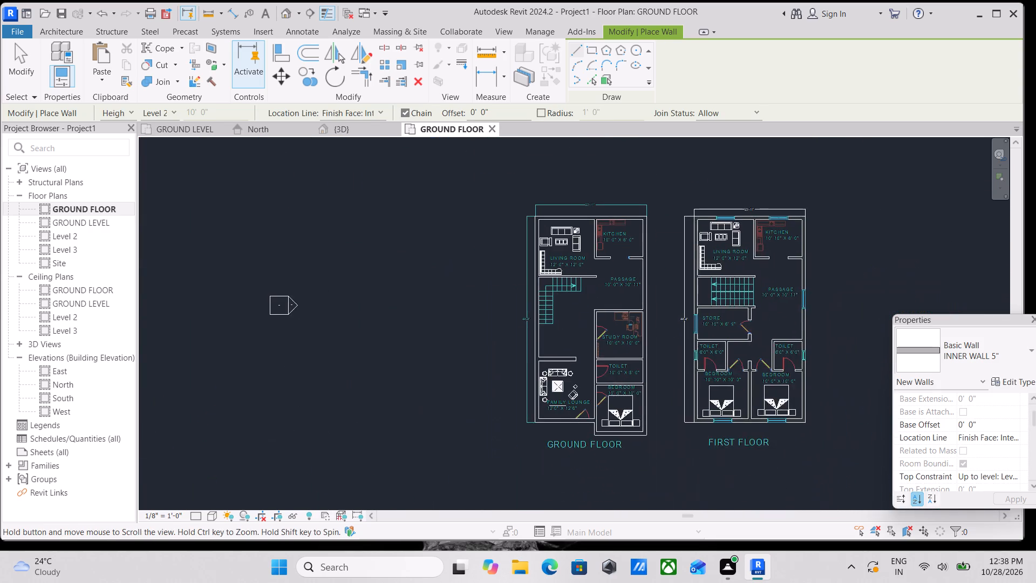
{"action": "scroll", "coordinate": [601, 406], "scroll_direction": "up", "scroll_amount": 7}
{"action": "scroll", "coordinate": [559, 300], "scroll_direction": "down", "scroll_amount": 2}
{"action": "middle_click_drag", "start_coordinate": [559, 301], "coordinate": [559, 443]}
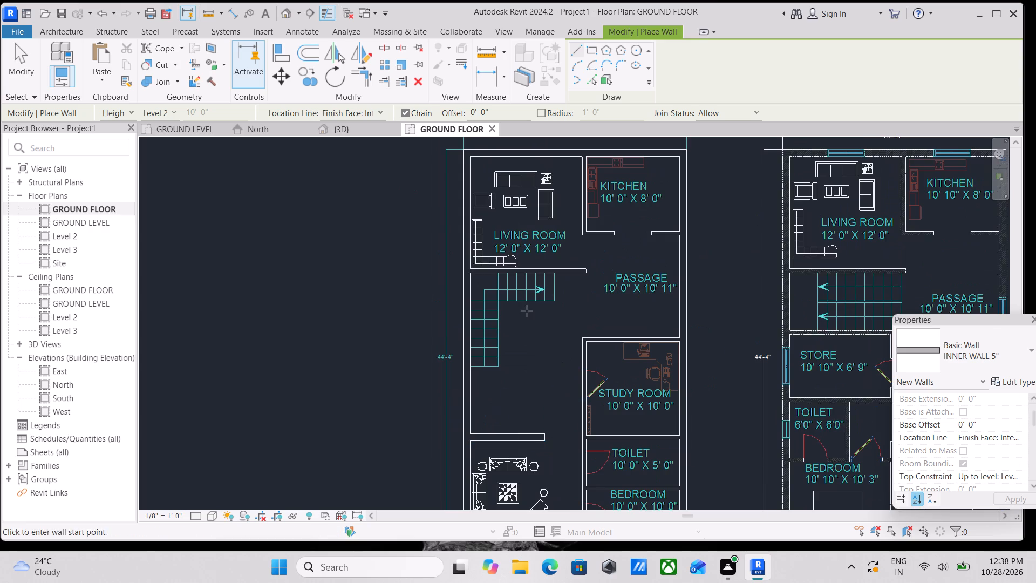
{"action": "scroll", "coordinate": [527, 311], "scroll_direction": "down", "scroll_amount": 1}
{"action": "middle_click_drag", "start_coordinate": [527, 311], "coordinate": [554, 424]}
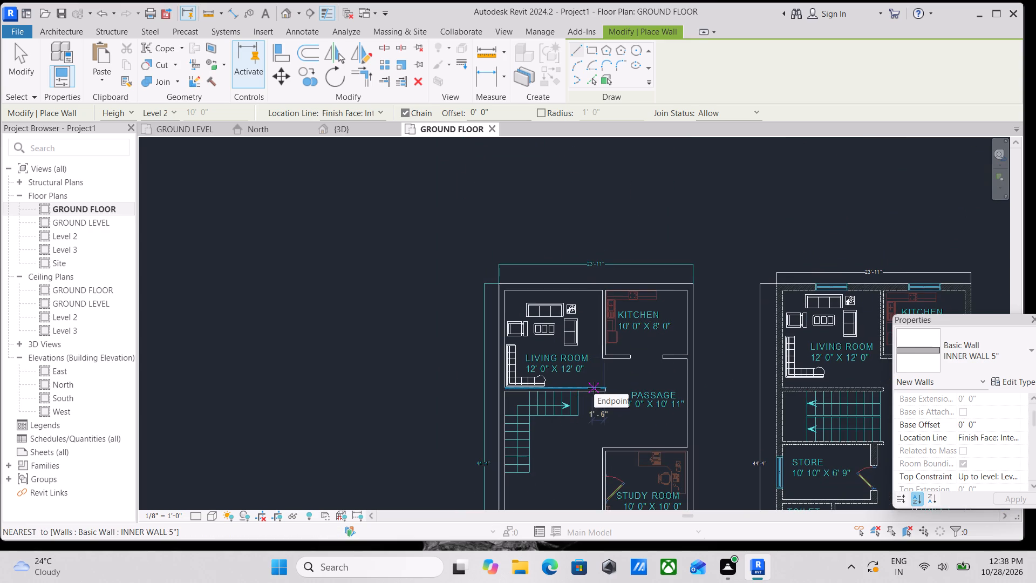
{"action": "key", "text": "Escape"}
{"action": "key", "text": "Escape"}
Unpin the imported G+1 FLOOR PLAN.dwg and temporarily hide it in the GROUND FLOOR view so only the walls show.
{"action": "left_click", "coordinate": [794, 275]}
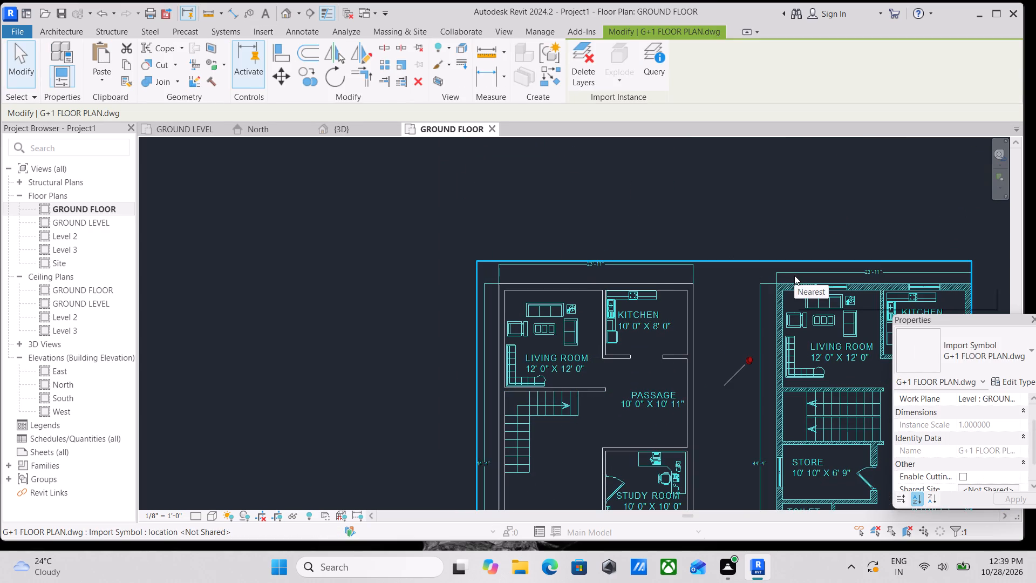
{"action": "key", "text": "Escape"}
{"action": "key", "text": "Escape"}
{"action": "left_click", "coordinate": [804, 272]}
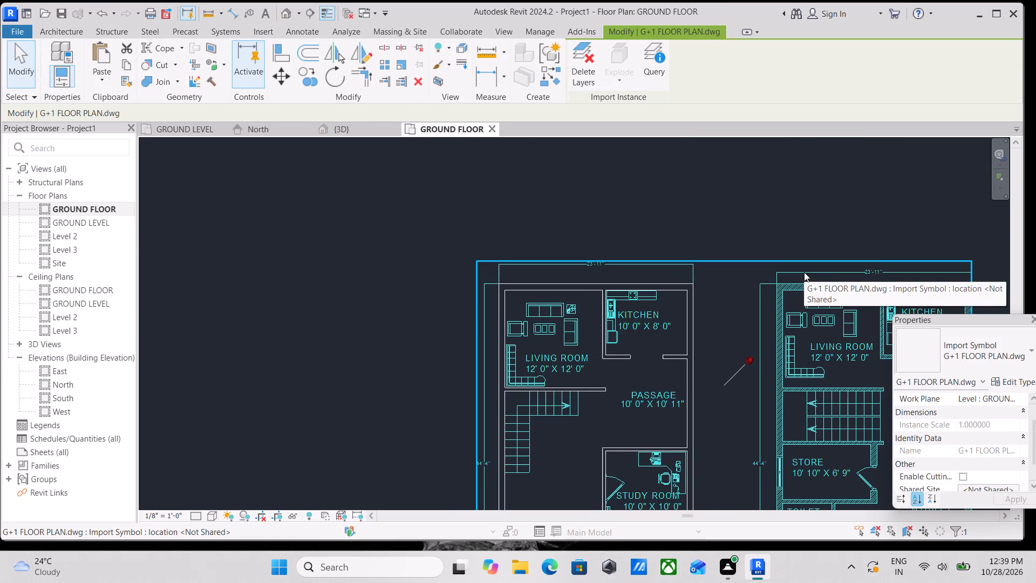
{"action": "left_click", "coordinate": [758, 362]}
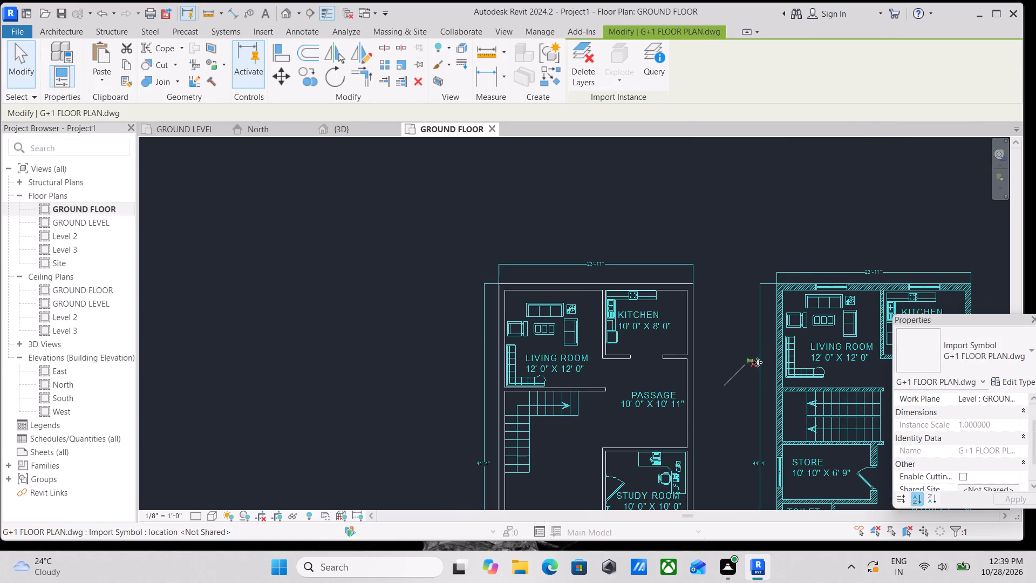
{"action": "type", "text": "HH"}
{"action": "scroll", "coordinate": [521, 293], "scroll_direction": "up", "scroll_amount": 2}
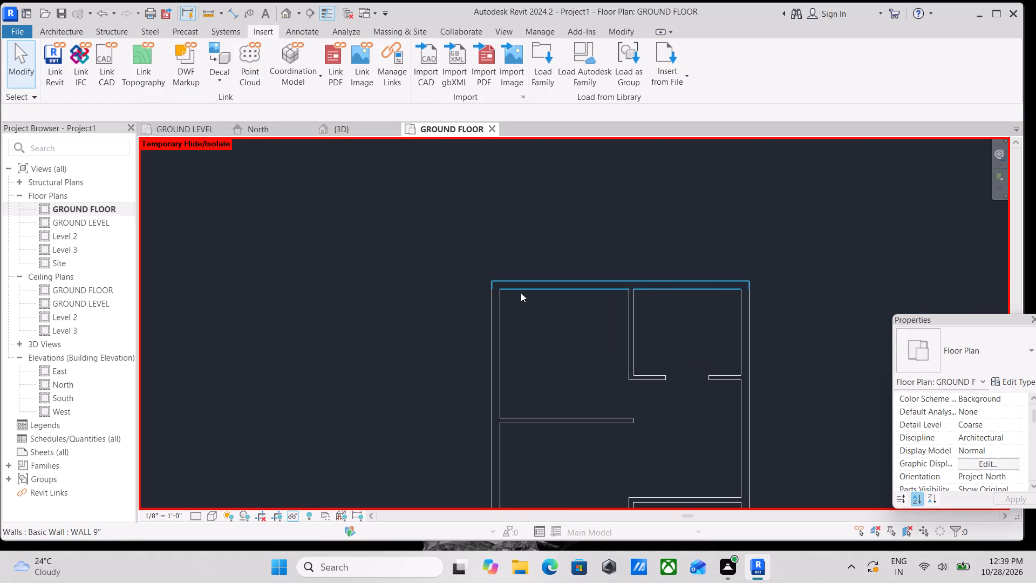
{"action": "middle_click_drag", "start_coordinate": [521, 293], "coordinate": [492, 328]}
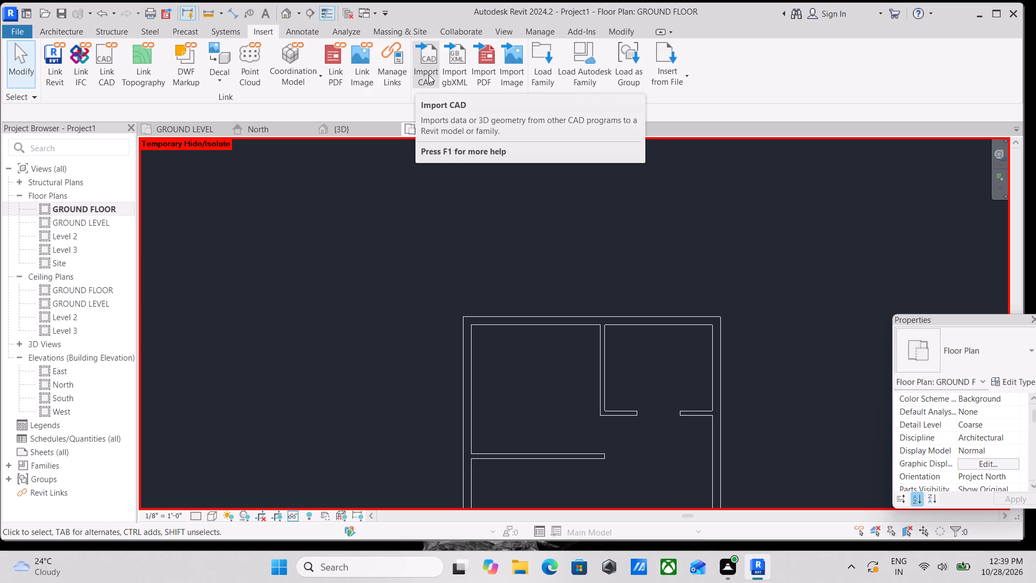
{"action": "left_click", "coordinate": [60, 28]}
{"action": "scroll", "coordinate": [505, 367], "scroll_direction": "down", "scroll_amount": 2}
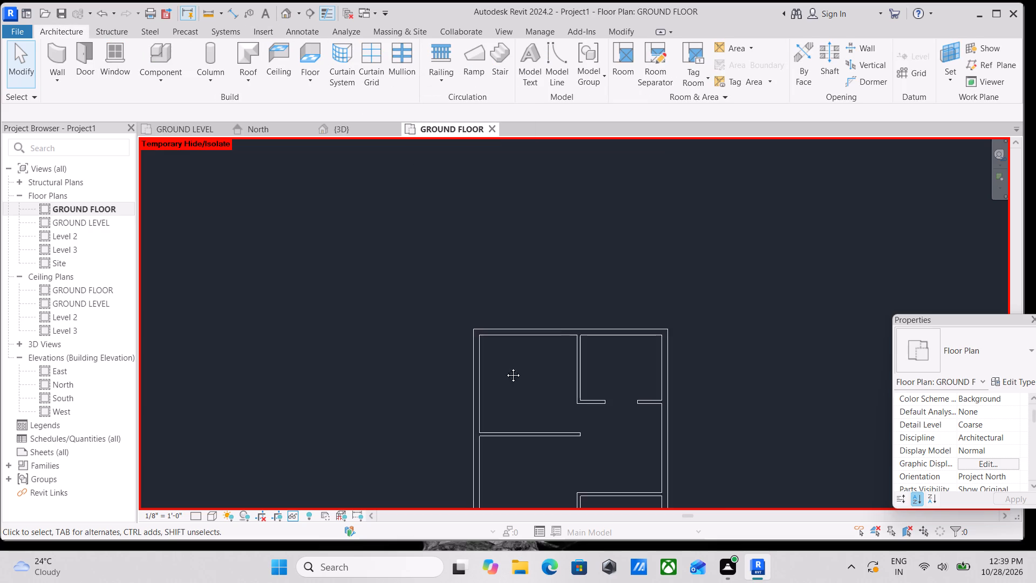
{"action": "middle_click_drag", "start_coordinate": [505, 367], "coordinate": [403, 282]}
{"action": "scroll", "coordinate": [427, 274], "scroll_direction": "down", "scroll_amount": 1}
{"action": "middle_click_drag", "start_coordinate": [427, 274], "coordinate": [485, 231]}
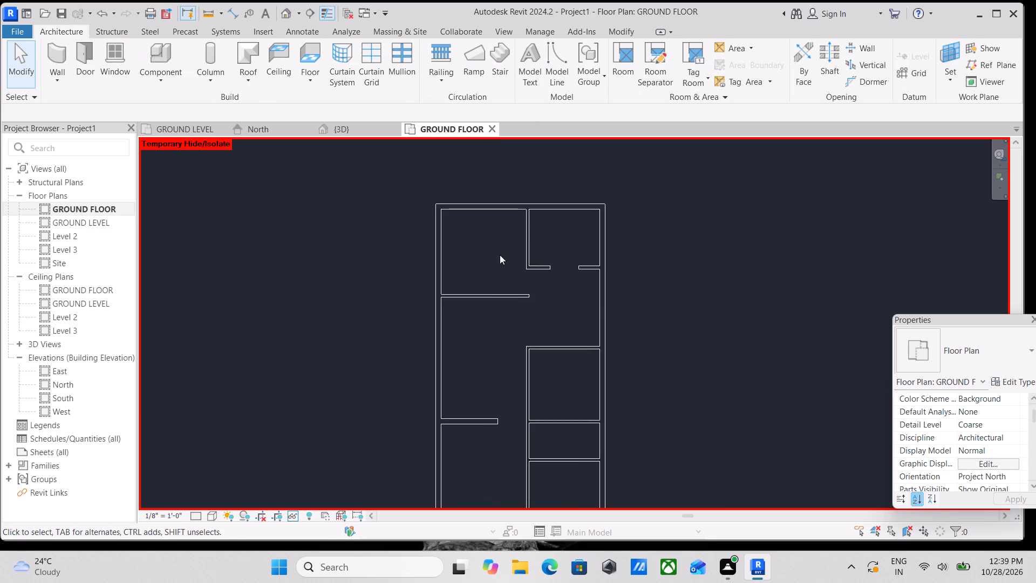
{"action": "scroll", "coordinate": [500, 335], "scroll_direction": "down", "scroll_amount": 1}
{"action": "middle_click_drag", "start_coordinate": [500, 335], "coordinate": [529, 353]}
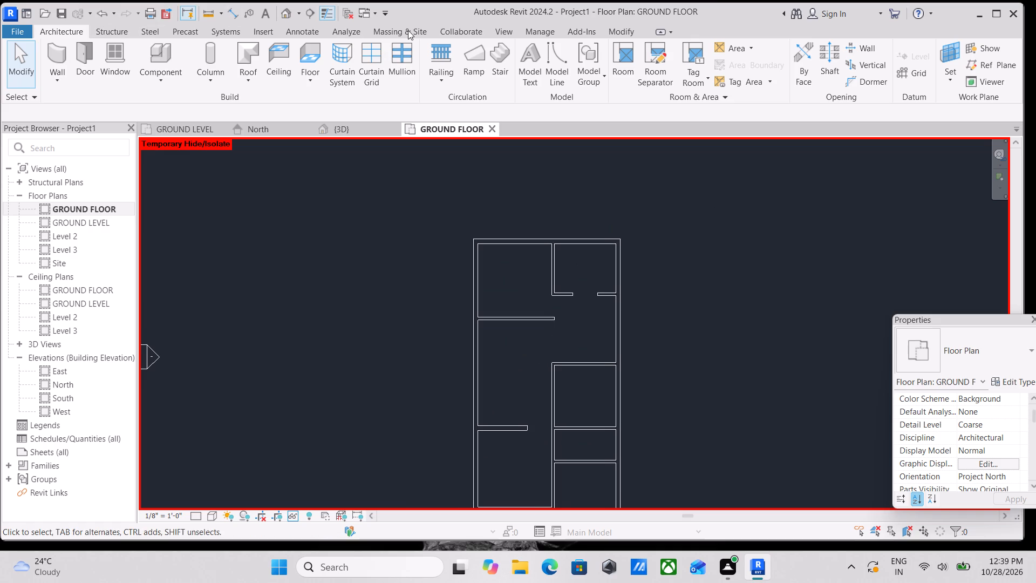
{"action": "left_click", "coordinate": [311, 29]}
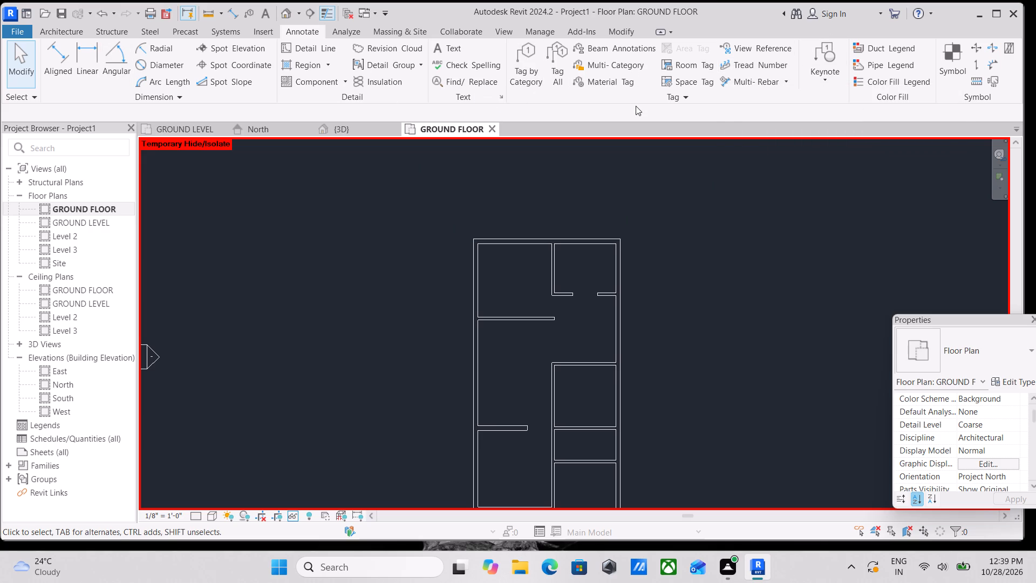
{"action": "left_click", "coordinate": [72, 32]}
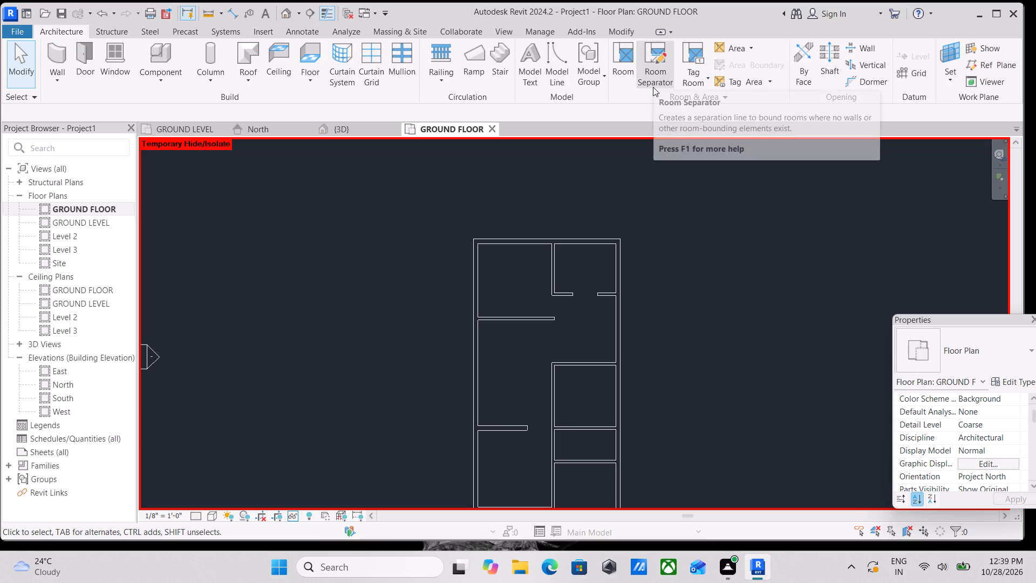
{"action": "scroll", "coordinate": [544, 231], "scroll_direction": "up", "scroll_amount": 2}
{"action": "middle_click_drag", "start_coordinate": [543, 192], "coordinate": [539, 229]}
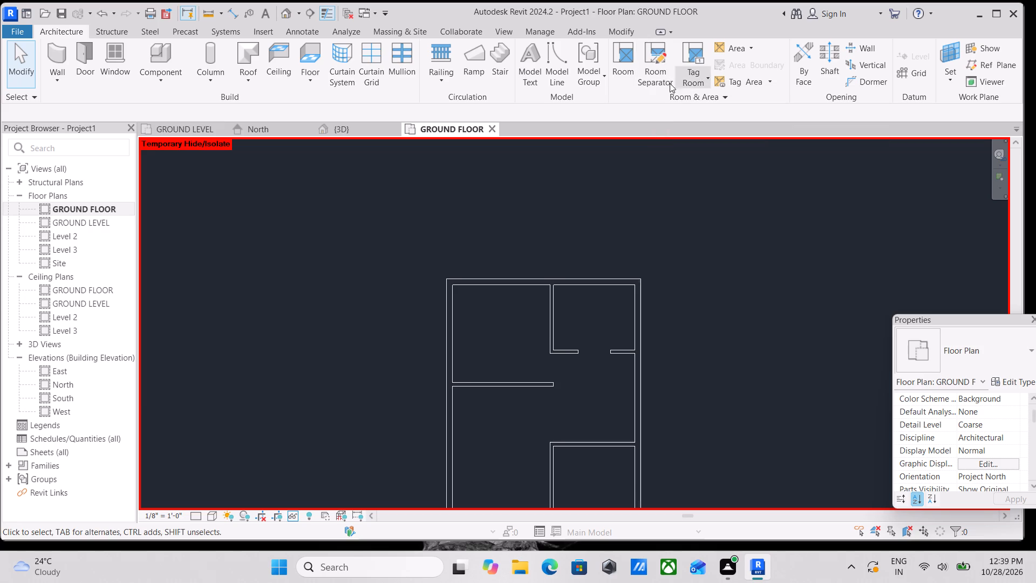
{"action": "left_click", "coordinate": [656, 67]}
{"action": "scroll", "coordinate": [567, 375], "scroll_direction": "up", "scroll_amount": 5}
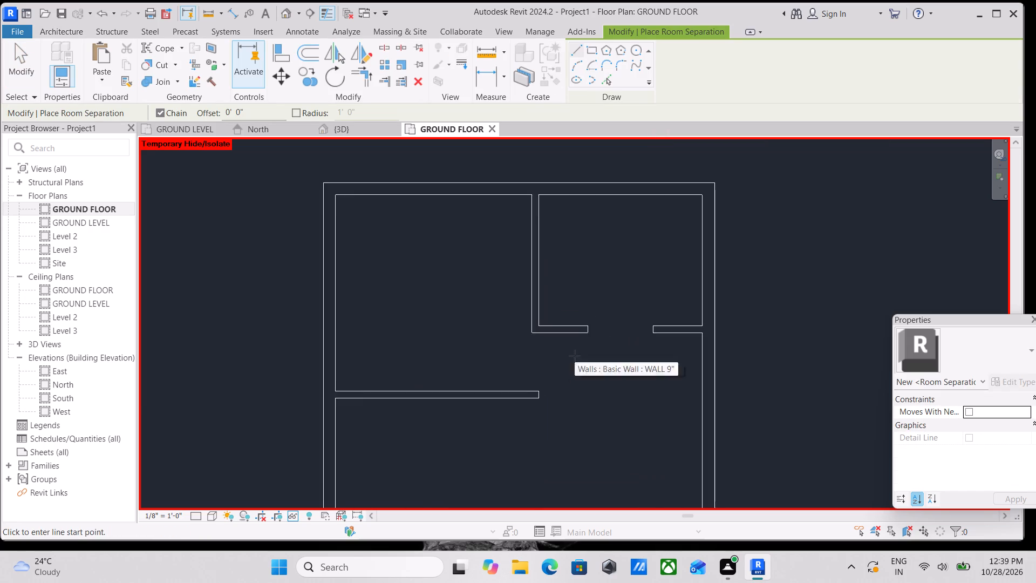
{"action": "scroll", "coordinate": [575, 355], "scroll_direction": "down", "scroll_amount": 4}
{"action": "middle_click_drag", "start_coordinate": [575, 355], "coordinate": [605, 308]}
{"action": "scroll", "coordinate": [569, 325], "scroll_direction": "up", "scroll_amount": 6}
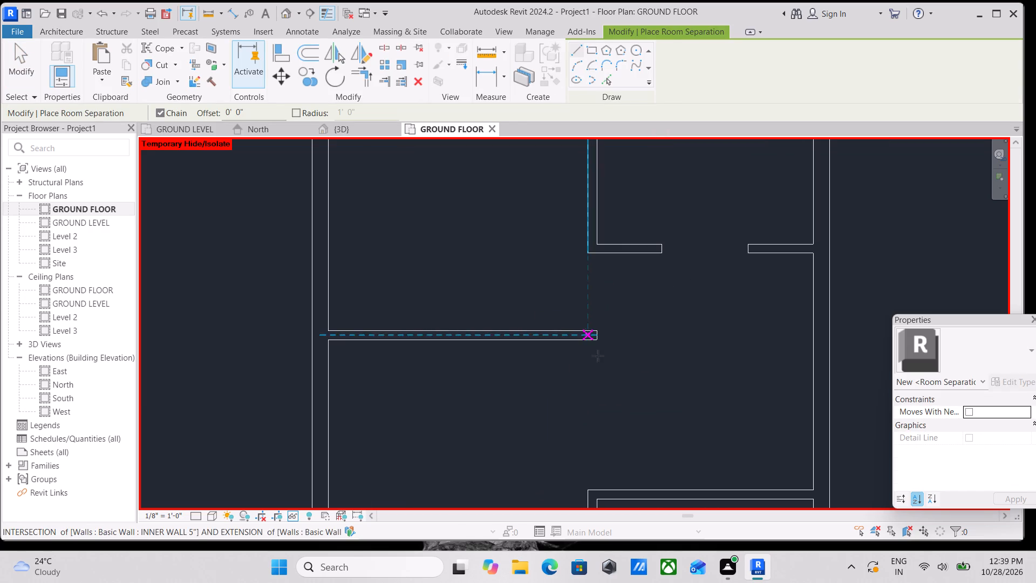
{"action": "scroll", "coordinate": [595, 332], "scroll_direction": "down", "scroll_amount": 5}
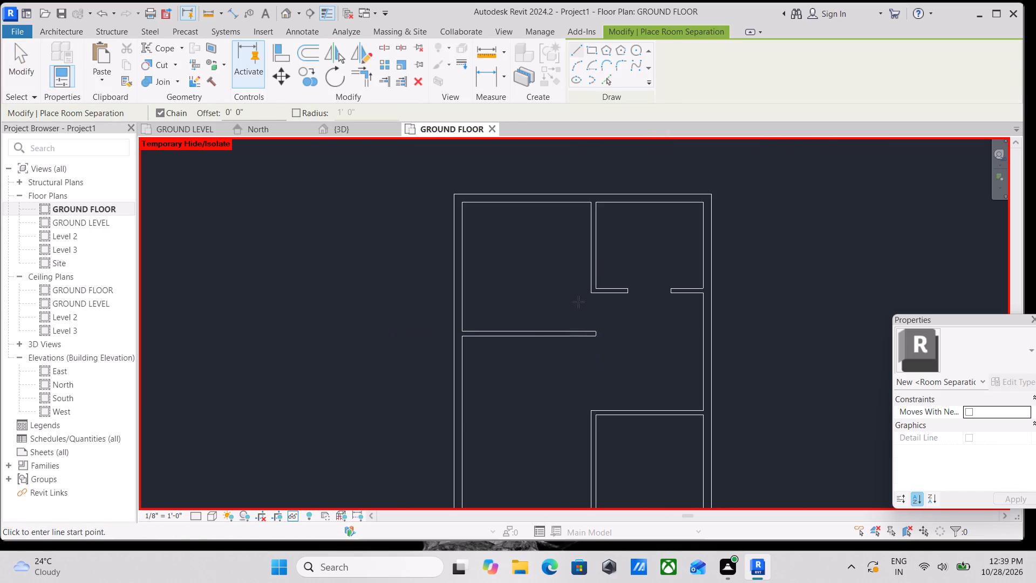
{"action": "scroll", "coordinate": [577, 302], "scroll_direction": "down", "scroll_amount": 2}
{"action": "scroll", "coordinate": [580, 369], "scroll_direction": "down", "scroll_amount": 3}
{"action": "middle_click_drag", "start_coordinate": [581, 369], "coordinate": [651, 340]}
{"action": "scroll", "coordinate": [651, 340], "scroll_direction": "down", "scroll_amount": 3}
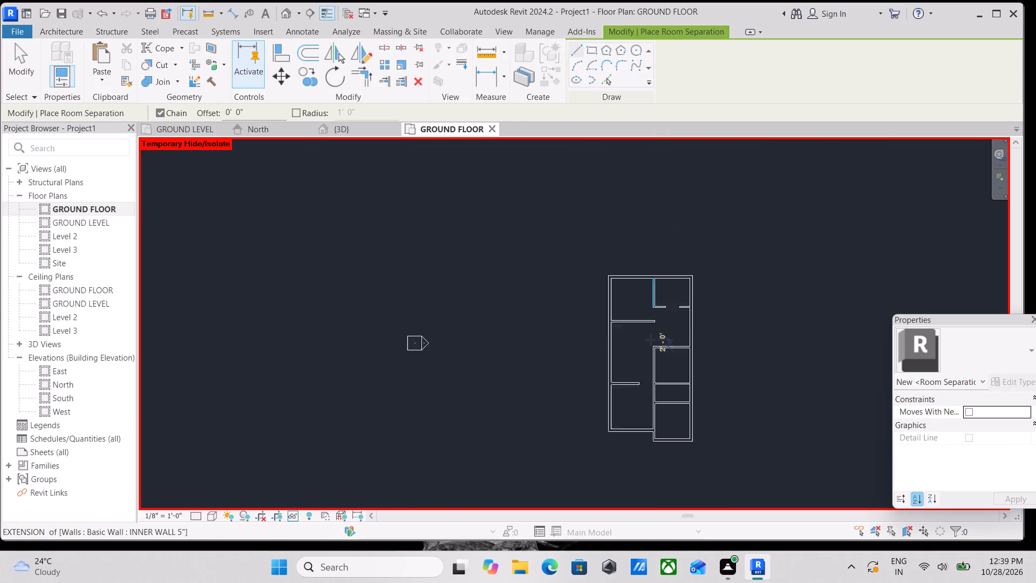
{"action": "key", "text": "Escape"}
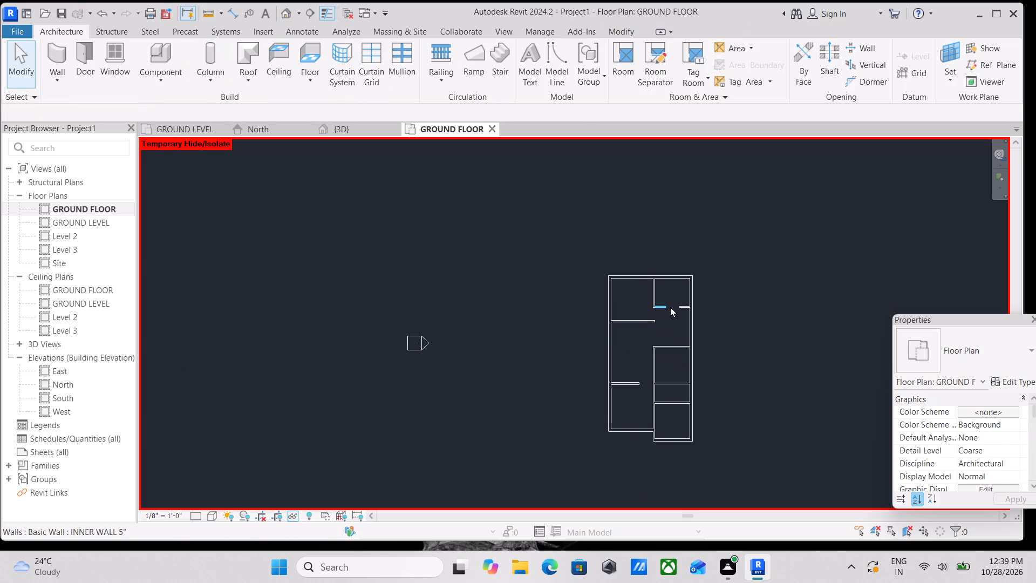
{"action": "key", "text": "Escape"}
Reset the temporary hide in the GROUND FLOOR view so the imported floor plan shows again, and focus on the staircase area.
{"action": "left_click", "coordinate": [51, 28]}
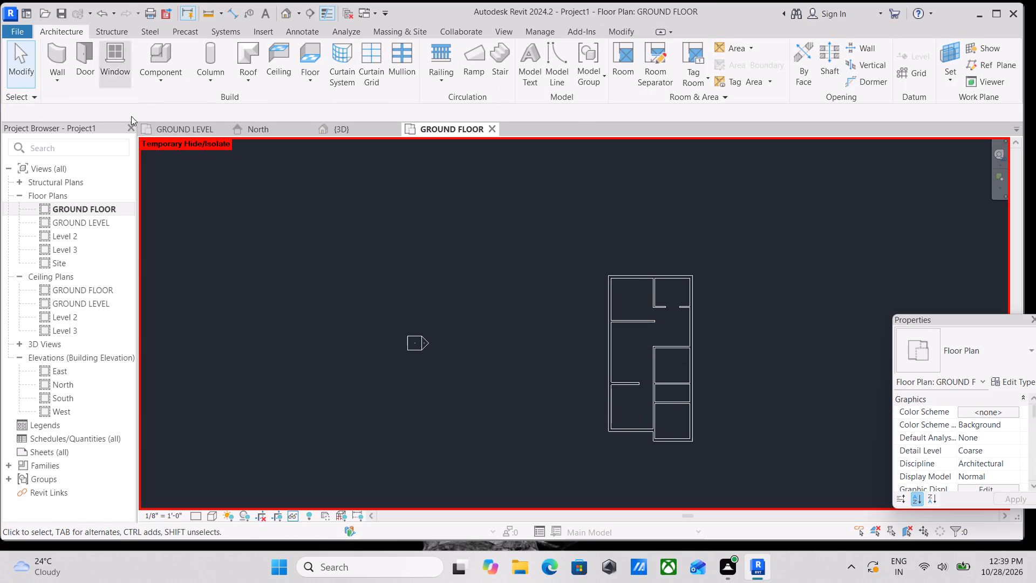
{"action": "scroll", "coordinate": [509, 281], "scroll_direction": "down", "scroll_amount": 1}
{"action": "middle_click_drag", "start_coordinate": [509, 281], "coordinate": [495, 331]}
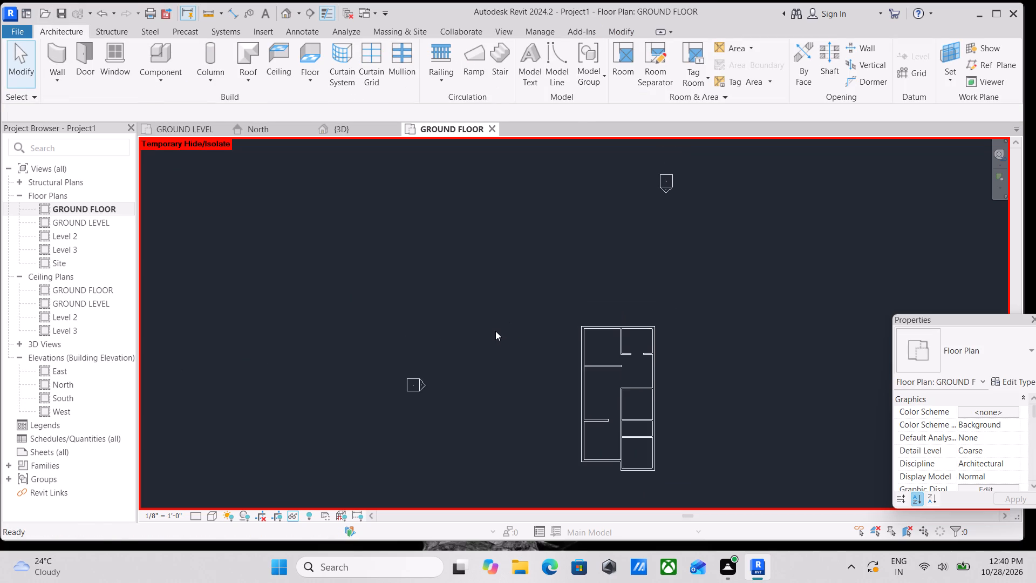
{"action": "type", "text": "HR"}
{"action": "scroll", "coordinate": [570, 428], "scroll_direction": "up", "scroll_amount": 4}
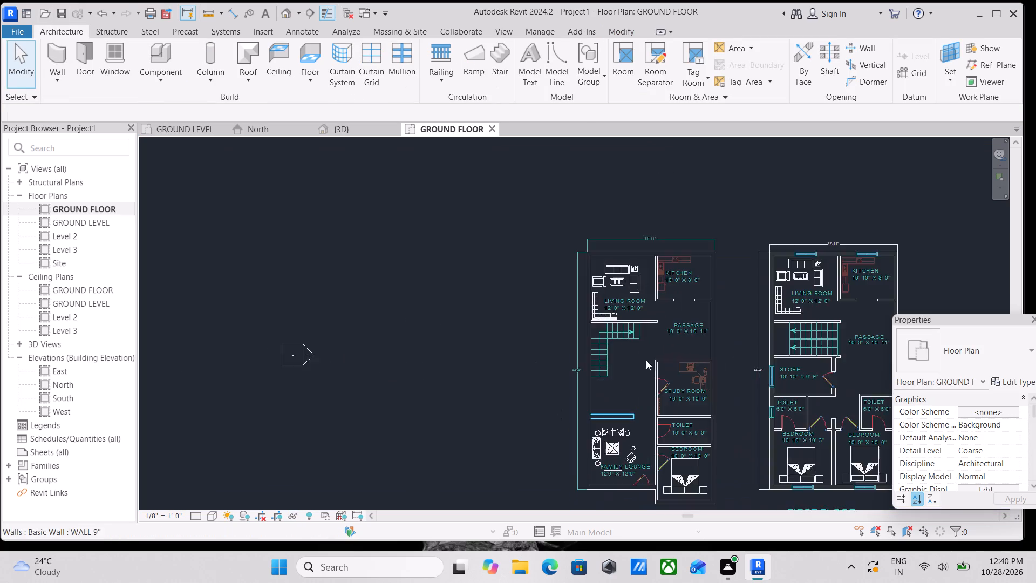
{"action": "scroll", "coordinate": [646, 360], "scroll_direction": "up", "scroll_amount": 3}
{"action": "scroll", "coordinate": [520, 330], "scroll_direction": "up", "scroll_amount": 3}
{"action": "middle_click_drag", "start_coordinate": [617, 330], "coordinate": [608, 367]}
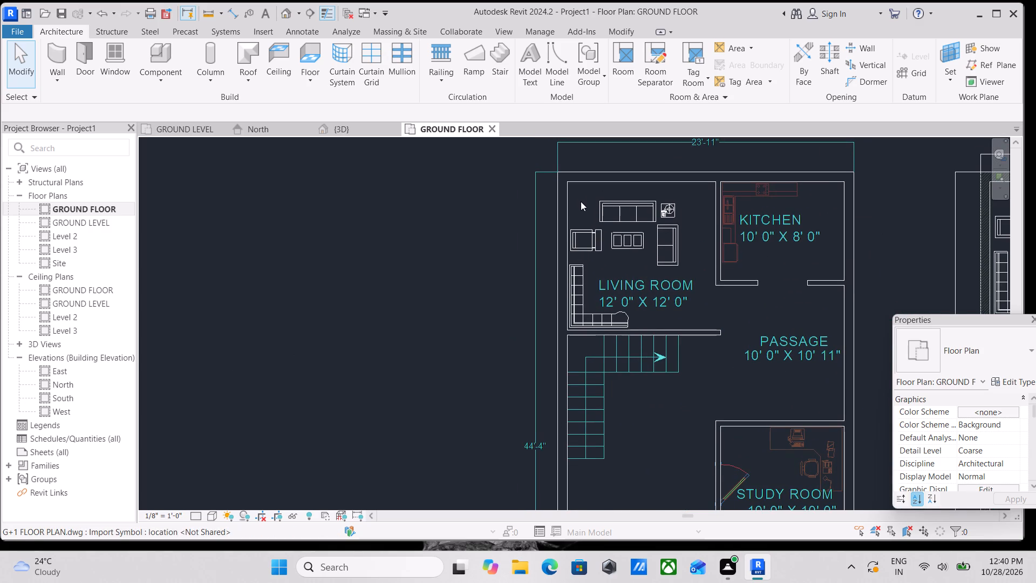
{"action": "middle_click_drag", "start_coordinate": [595, 173], "coordinate": [591, 266]}
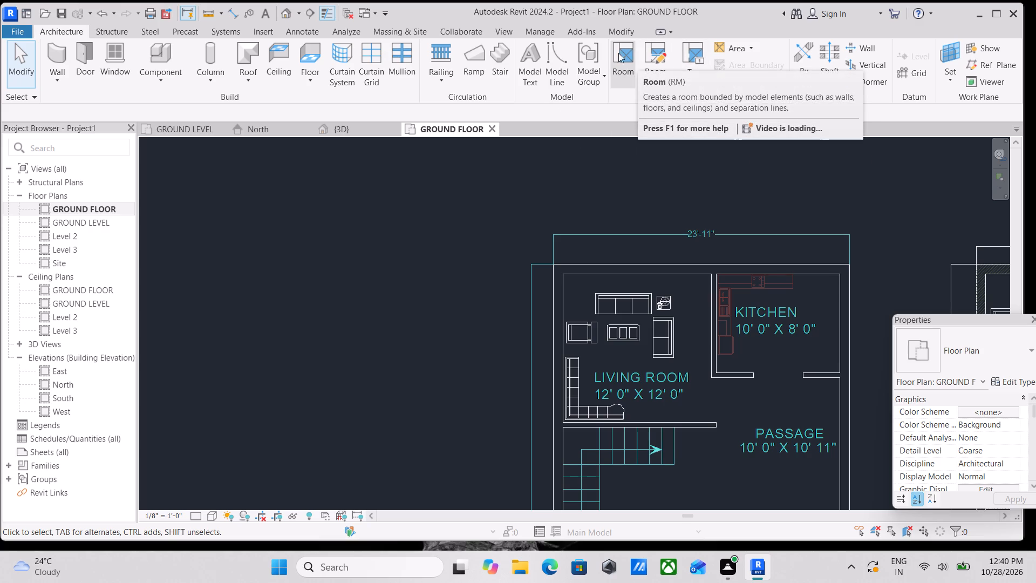
Start a new stair based on GROUND FLOOR and switch to creating its run as a sketch.
{"action": "left_click", "coordinate": [443, 78]}
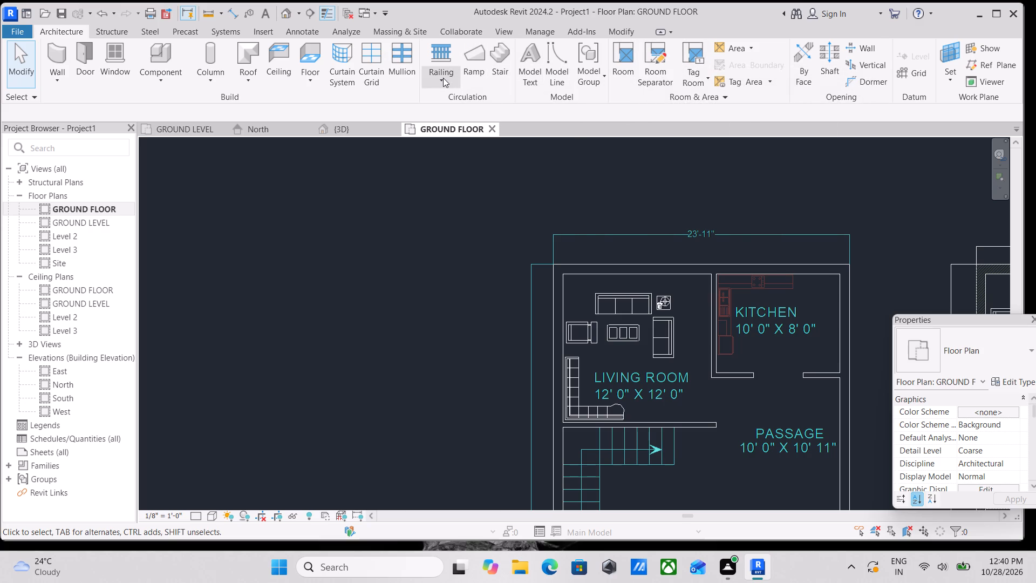
{"action": "left_click", "coordinate": [443, 78]}
{"action": "left_click", "coordinate": [500, 66]}
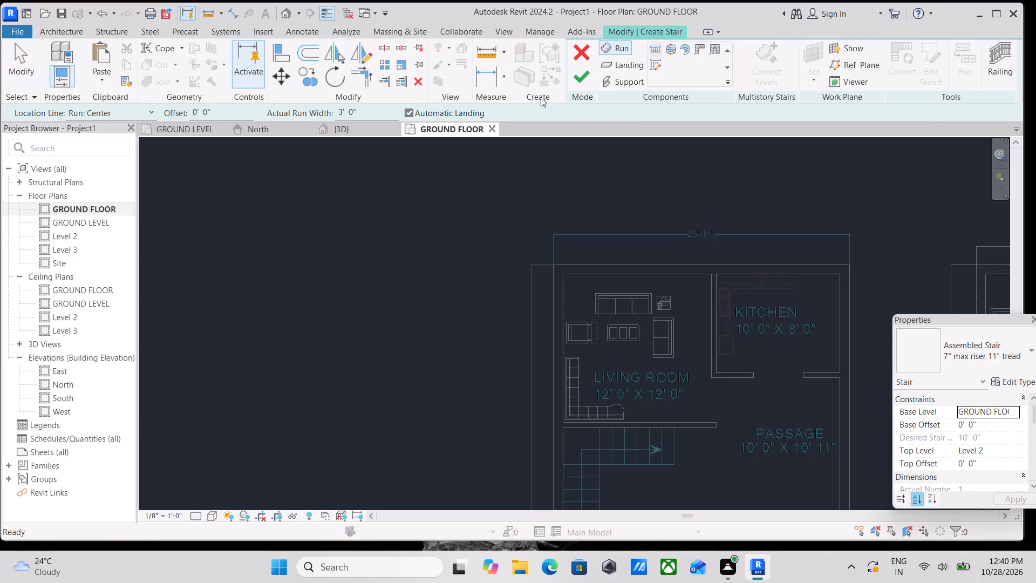
{"action": "left_click", "coordinate": [659, 58]}
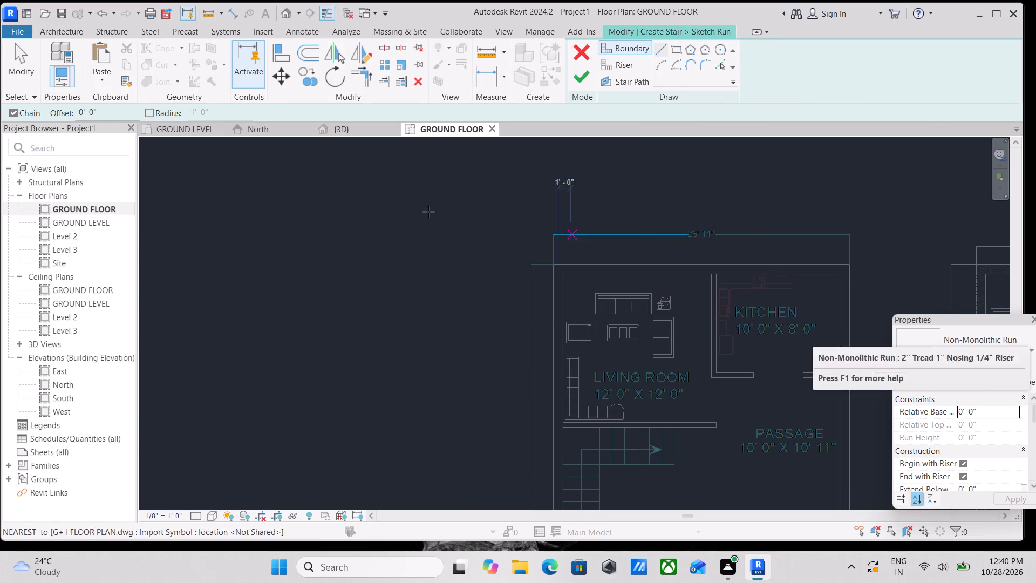
Sketch the stair's outer boundary 10'-0" from its foot along the exterior wall's inner face, turning about 9'-0" along the living room wall.
{"action": "scroll", "coordinate": [585, 395], "scroll_direction": "down", "scroll_amount": 1}
{"action": "middle_click_drag", "start_coordinate": [578, 379], "coordinate": [552, 168]}
{"action": "scroll", "coordinate": [553, 166], "scroll_direction": "down", "scroll_amount": 1}
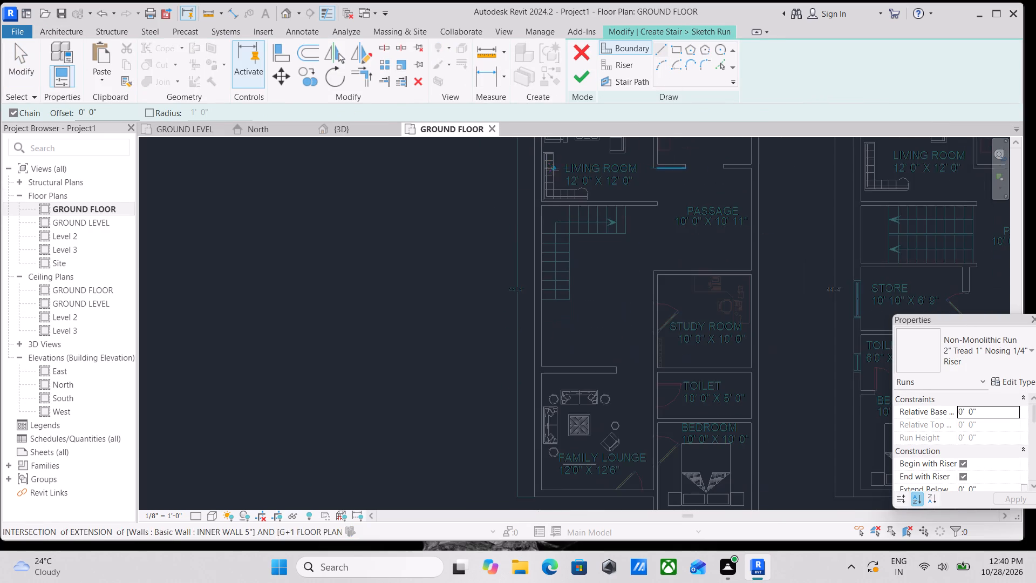
{"action": "scroll", "coordinate": [561, 295], "scroll_direction": "up", "scroll_amount": 8}
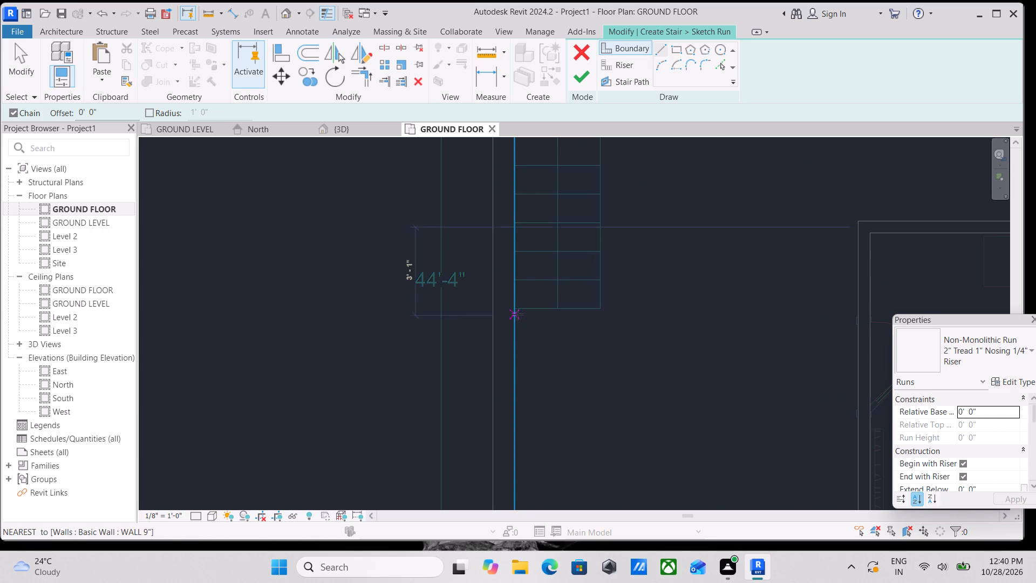
{"action": "scroll", "coordinate": [528, 305], "scroll_direction": "down", "scroll_amount": 1}
{"action": "middle_click_drag", "start_coordinate": [528, 305], "coordinate": [515, 426]}
{"action": "scroll", "coordinate": [561, 316], "scroll_direction": "down", "scroll_amount": 5}
{"action": "middle_click_drag", "start_coordinate": [565, 315], "coordinate": [562, 344]}
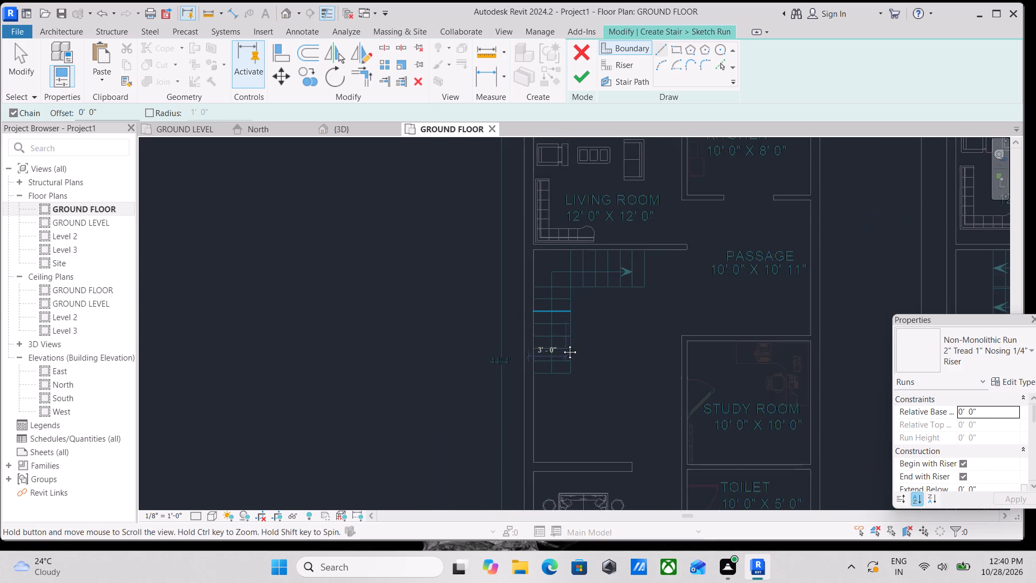
{"action": "middle_click_drag", "start_coordinate": [562, 344], "coordinate": [565, 403]}
{"action": "scroll", "coordinate": [542, 451], "scroll_direction": "up", "scroll_amount": 2}
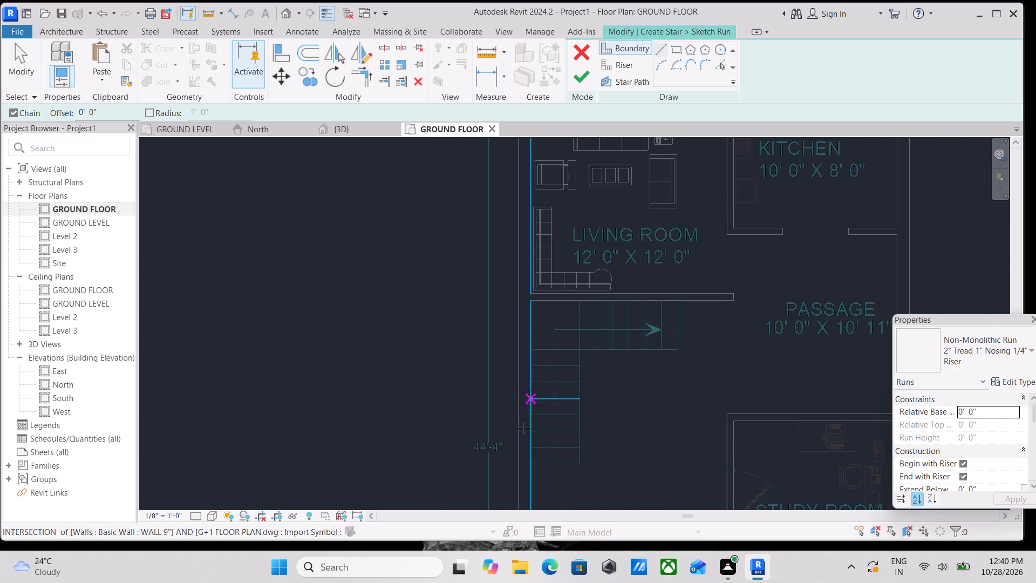
{"action": "middle_click_drag", "start_coordinate": [511, 459], "coordinate": [515, 334]}
{"action": "scroll", "coordinate": [521, 351], "scroll_direction": "up", "scroll_amount": 2}
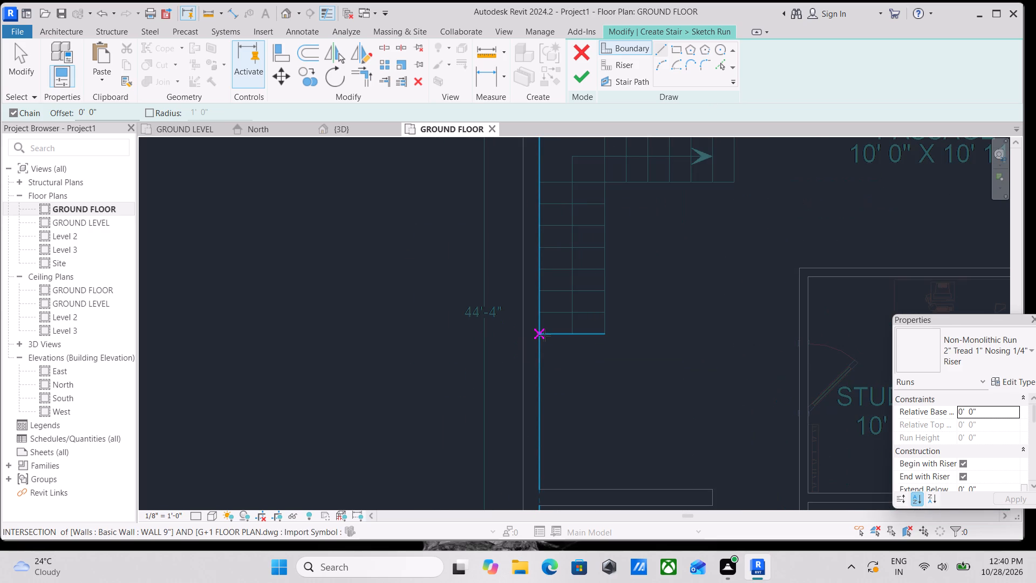
{"action": "left_click", "coordinate": [544, 335]}
{"action": "middle_click_drag", "start_coordinate": [541, 255], "coordinate": [535, 466]}
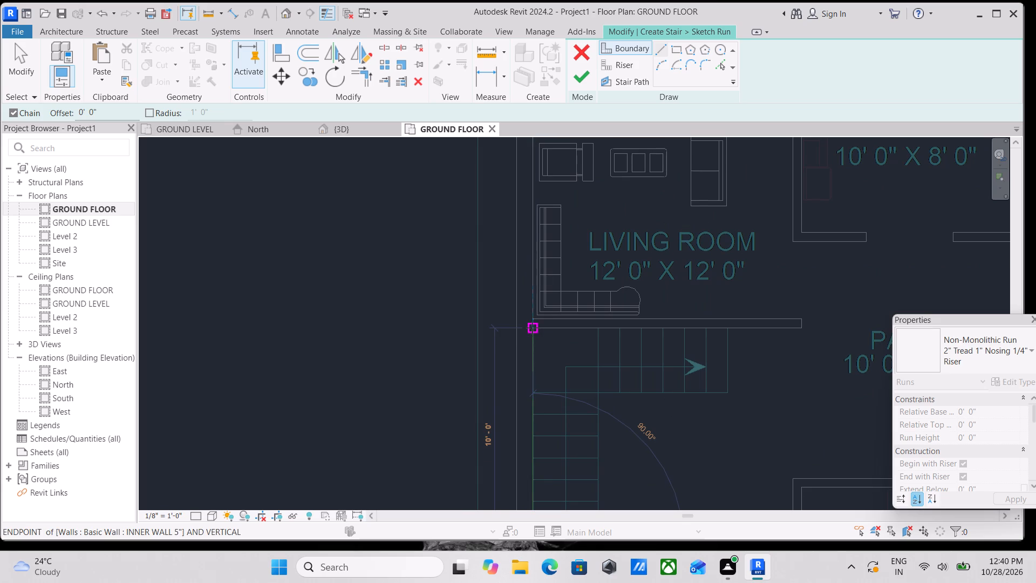
{"action": "left_click", "coordinate": [532, 328]}
{"action": "middle_click_drag", "start_coordinate": [679, 334], "coordinate": [590, 351]}
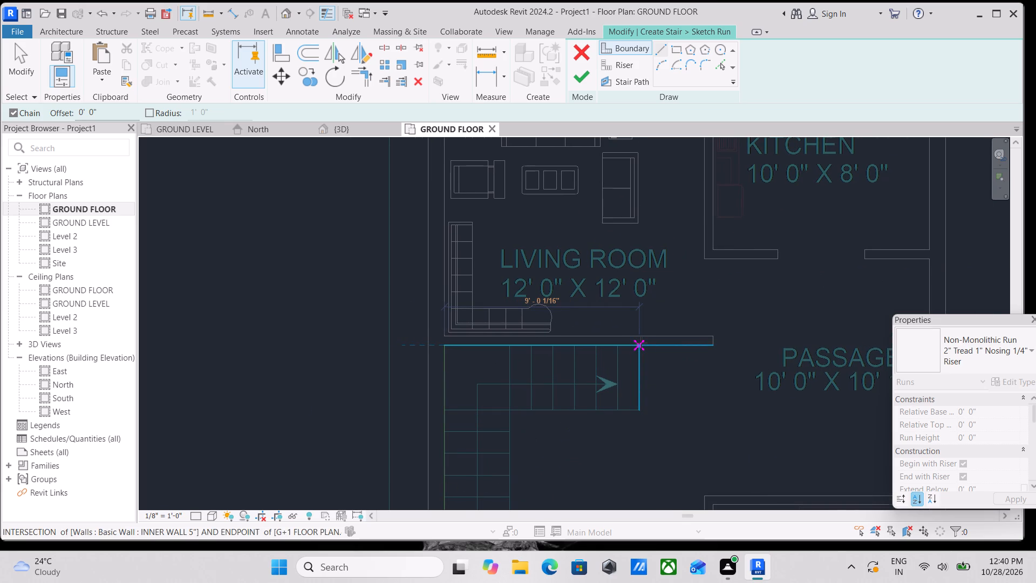
{"action": "scroll", "coordinate": [641, 343], "scroll_direction": "up", "scroll_amount": 2}
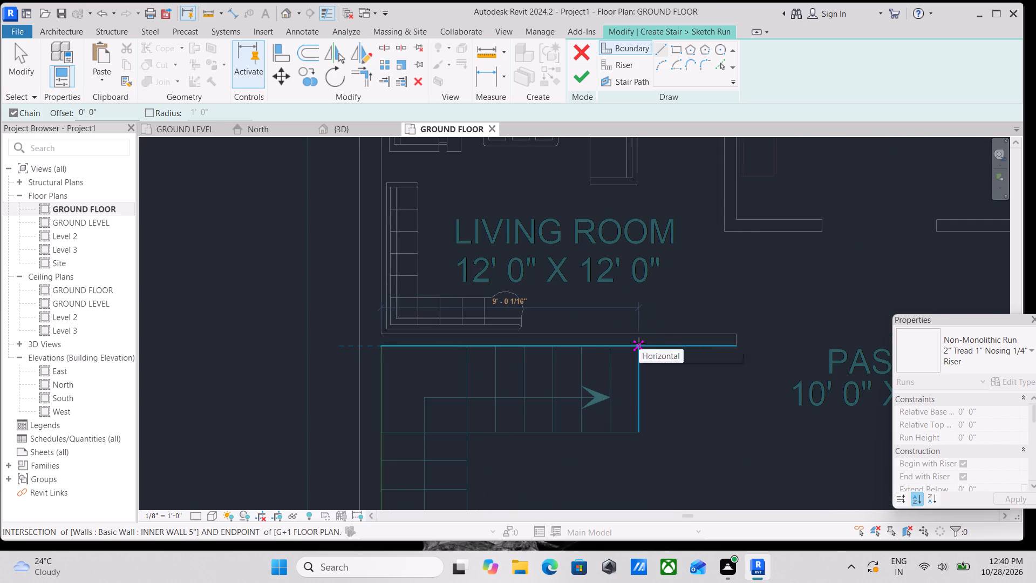
{"action": "left_click", "coordinate": [639, 343]}
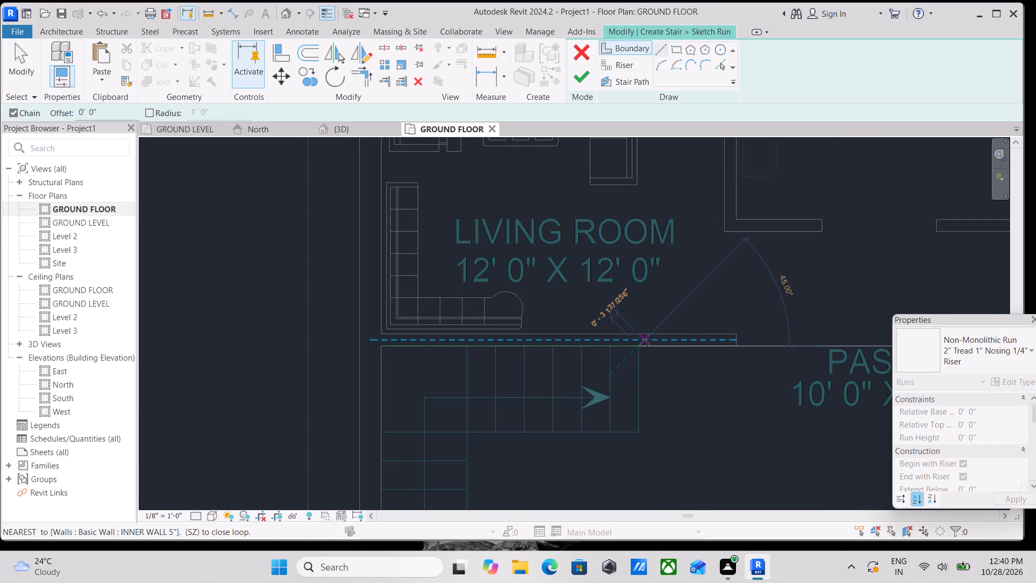
{"action": "key", "text": "Escape"}
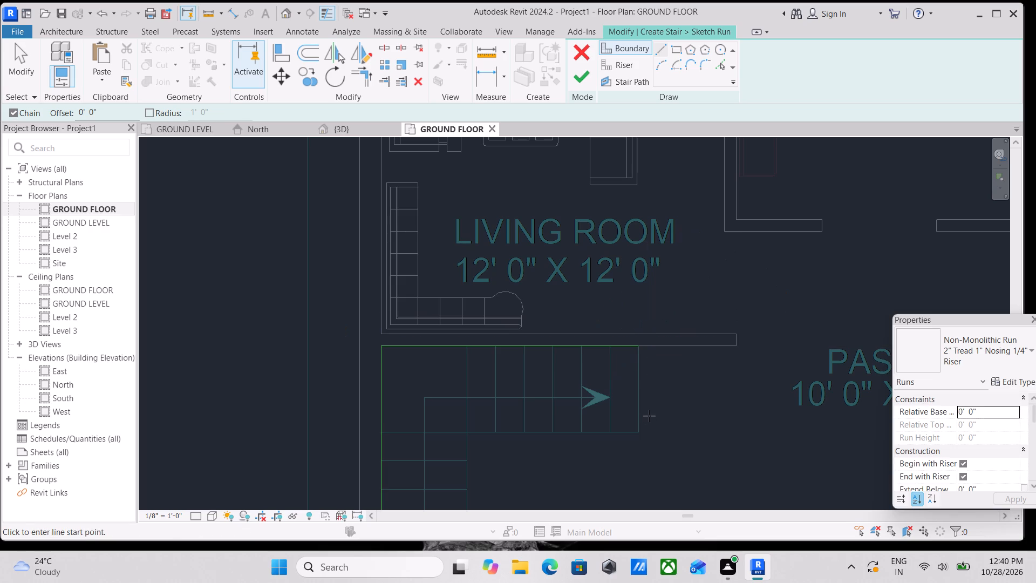
Sketch the stair's inner boundary from the arrow-side flight's end to the inside corner, turning 7'-0" to the stair's foot.
{"action": "middle_click_drag", "start_coordinate": [649, 416], "coordinate": [722, 331]}
{"action": "scroll", "coordinate": [707, 352], "scroll_direction": "up", "scroll_amount": 2}
{"action": "left_click", "coordinate": [718, 346]}
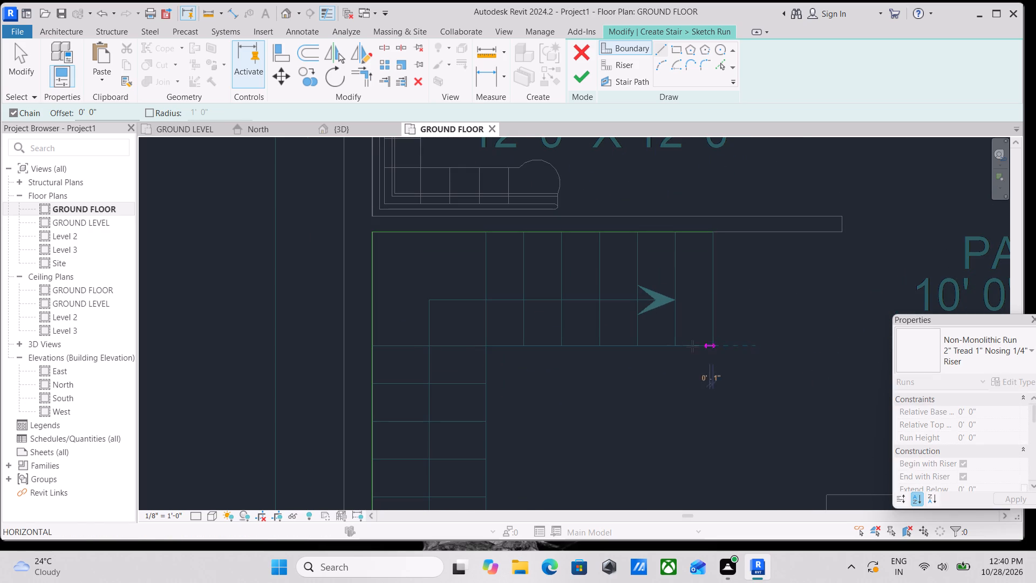
{"action": "left_click", "coordinate": [488, 344]}
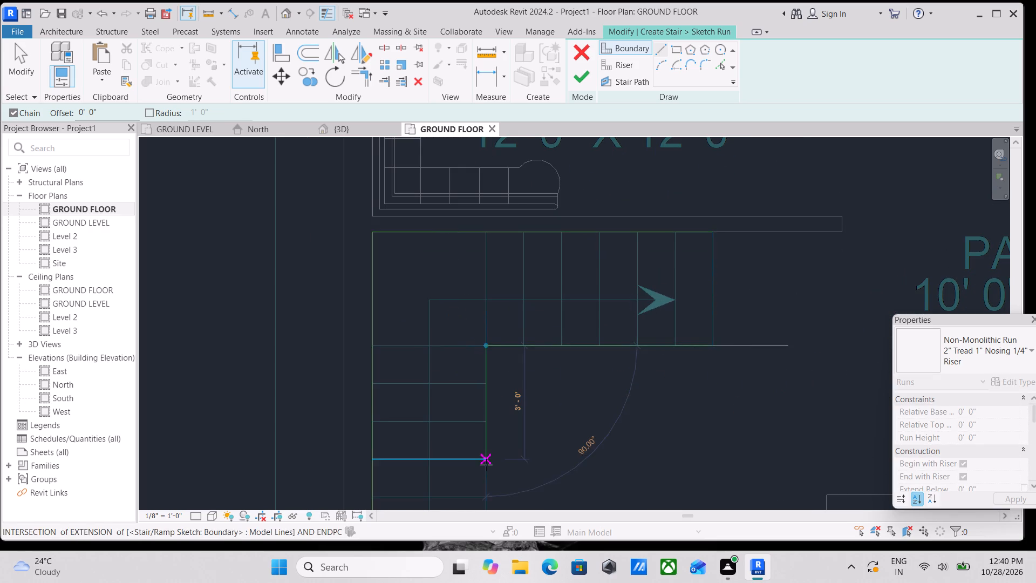
{"action": "middle_click_drag", "start_coordinate": [486, 465], "coordinate": [481, 321]}
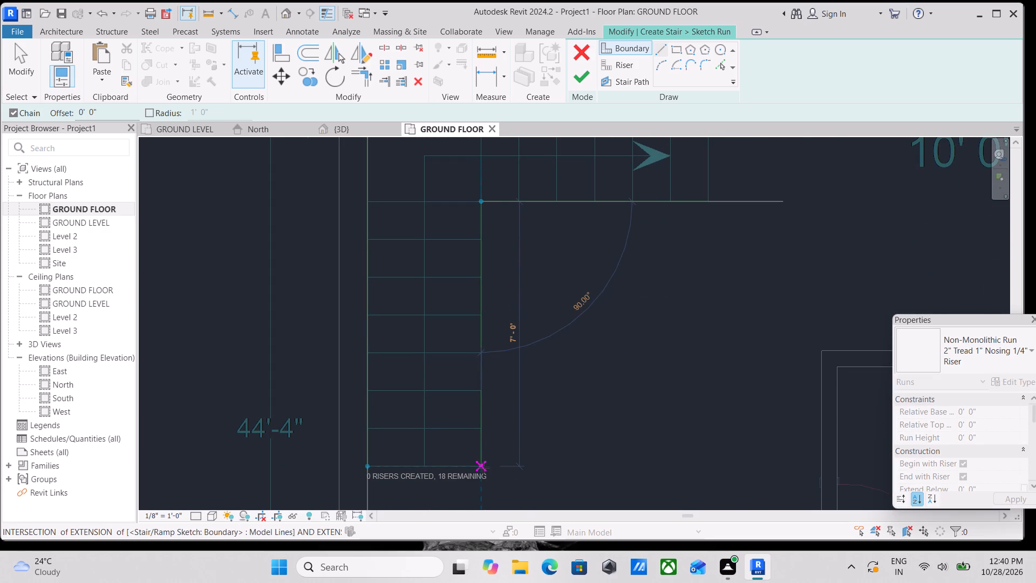
{"action": "left_click", "coordinate": [483, 467]}
{"action": "scroll", "coordinate": [483, 467], "scroll_direction": "down", "scroll_amount": 2}
{"action": "middle_click_drag", "start_coordinate": [482, 438], "coordinate": [483, 385]}
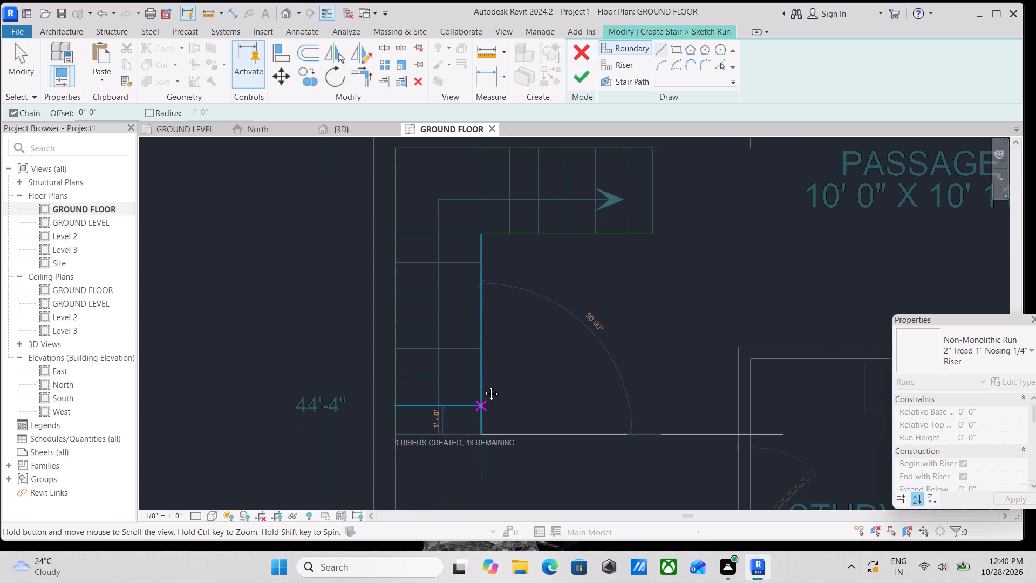
{"action": "middle_click_drag", "start_coordinate": [483, 385], "coordinate": [483, 370]}
{"action": "scroll", "coordinate": [483, 368], "scroll_direction": "up", "scroll_amount": 2}
{"action": "key", "text": "Escape"}
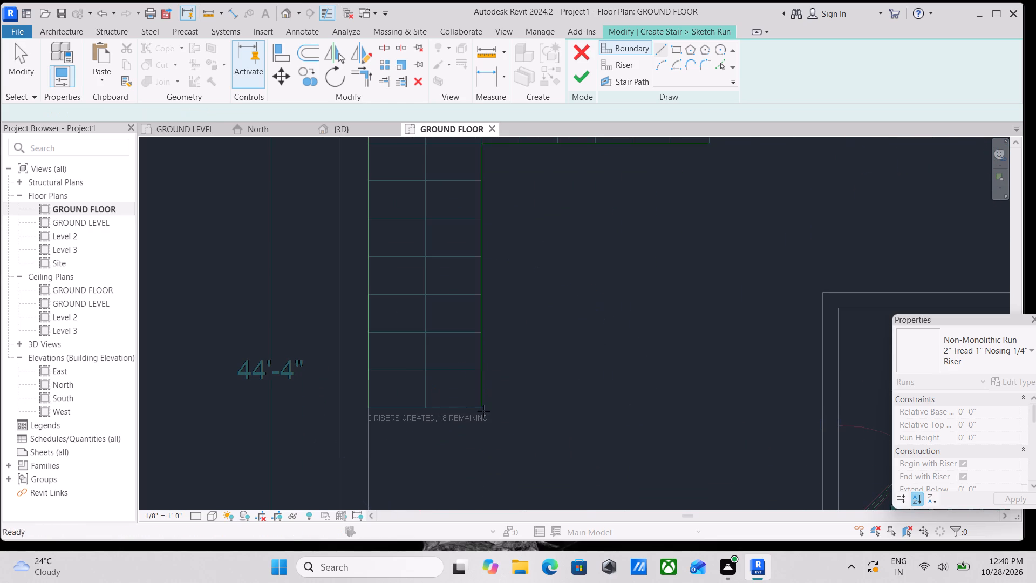
Leave boundary drawing and check the inner boundary line's end against the first tread line of the imported stair.
{"action": "scroll", "coordinate": [535, 355], "scroll_direction": "down", "scroll_amount": 4}
{"action": "scroll", "coordinate": [591, 349], "scroll_direction": "down", "scroll_amount": 3}
{"action": "scroll", "coordinate": [528, 370], "scroll_direction": "up", "scroll_amount": 4}
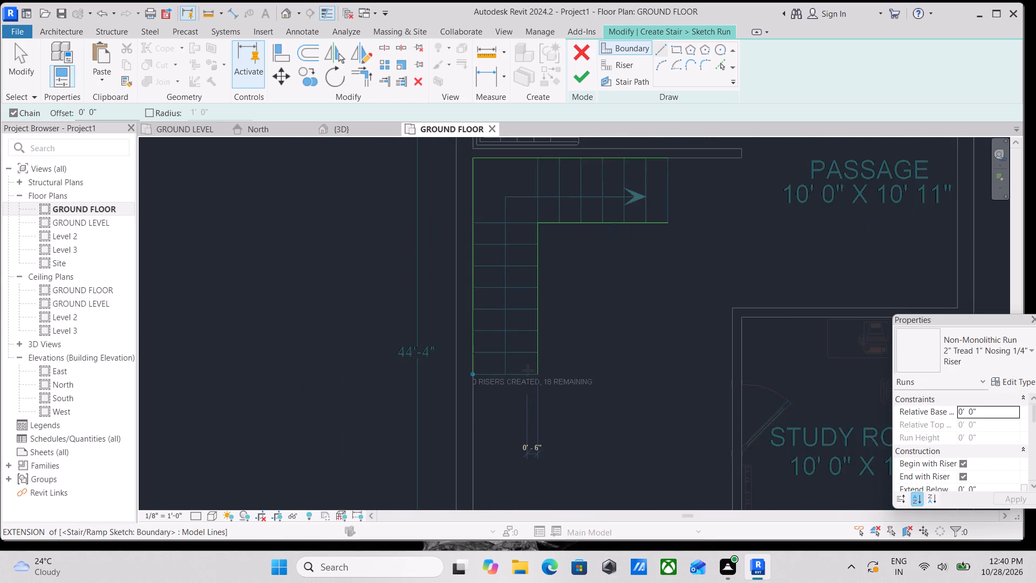
{"action": "scroll", "coordinate": [528, 370], "scroll_direction": "up", "scroll_amount": 5}
{"action": "key", "text": "Escape"}
{"action": "scroll", "coordinate": [551, 384], "scroll_direction": "up", "scroll_amount": 3}
{"action": "key", "text": "Escape"}
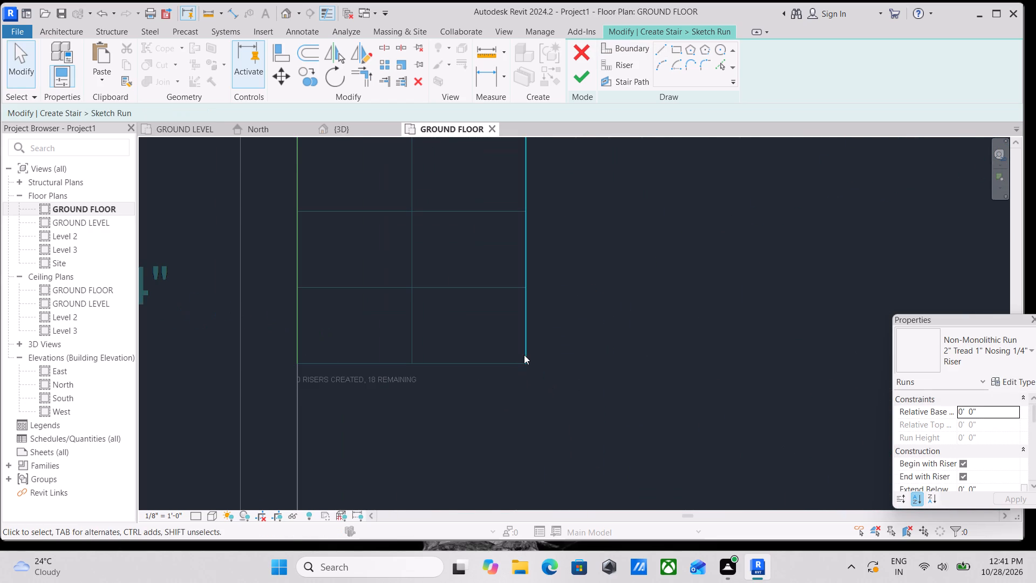
{"action": "left_click", "coordinate": [524, 355]}
{"action": "scroll", "coordinate": [524, 368], "scroll_direction": "up", "scroll_amount": 3}
{"action": "key", "text": "Escape"}
{"action": "scroll", "coordinate": [529, 363], "scroll_direction": "down", "scroll_amount": 7}
{"action": "middle_click_drag", "start_coordinate": [550, 355], "coordinate": [550, 371]}
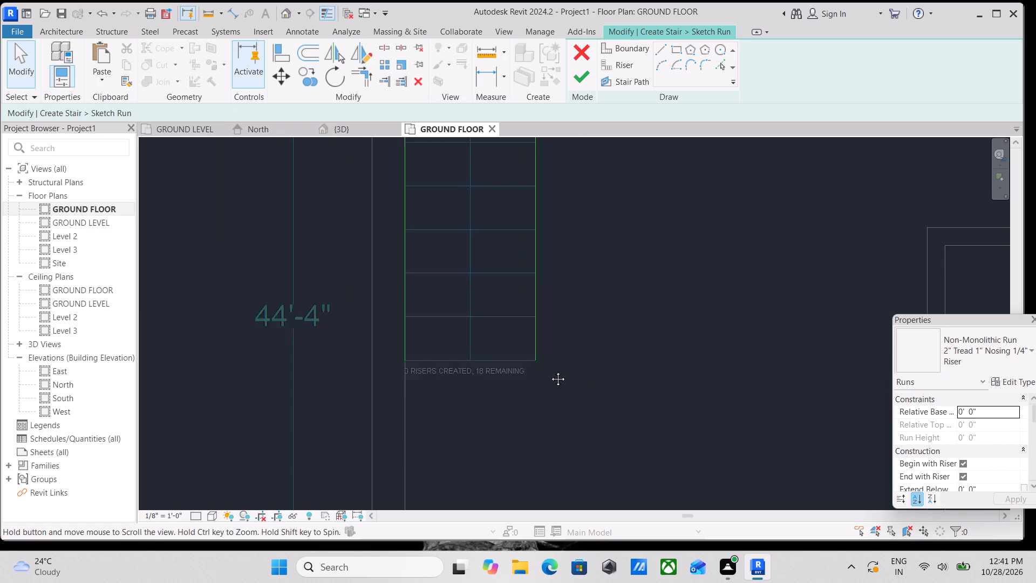
{"action": "middle_click_drag", "start_coordinate": [550, 371], "coordinate": [552, 410]}
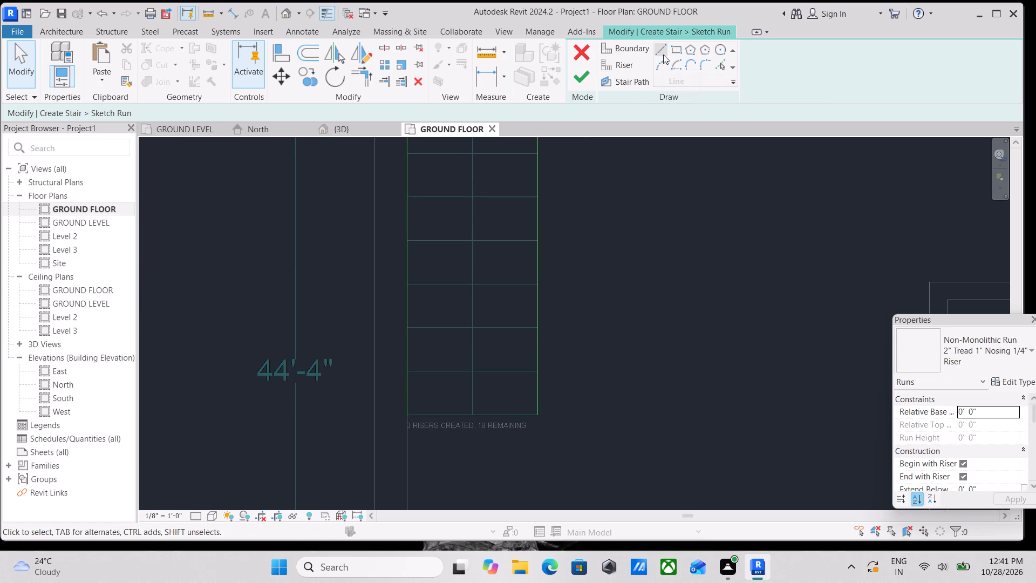
Create risers from the imported stair's eight tread lines along the exterior-wall flight, from its foot to the inside corner.
{"action": "left_click", "coordinate": [614, 65]}
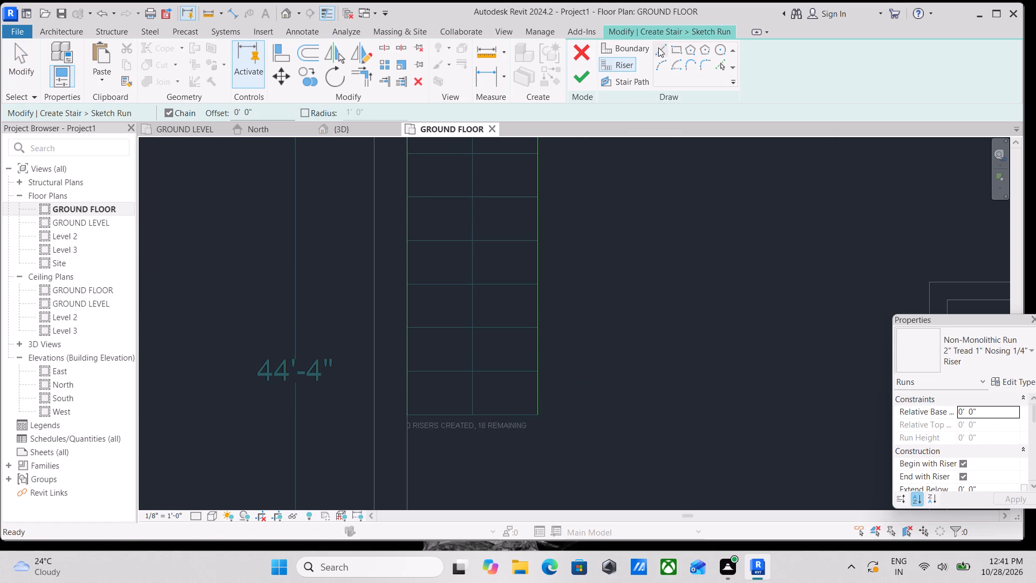
{"action": "left_click", "coordinate": [658, 48]}
{"action": "scroll", "coordinate": [427, 413], "scroll_direction": "up", "scroll_amount": 2}
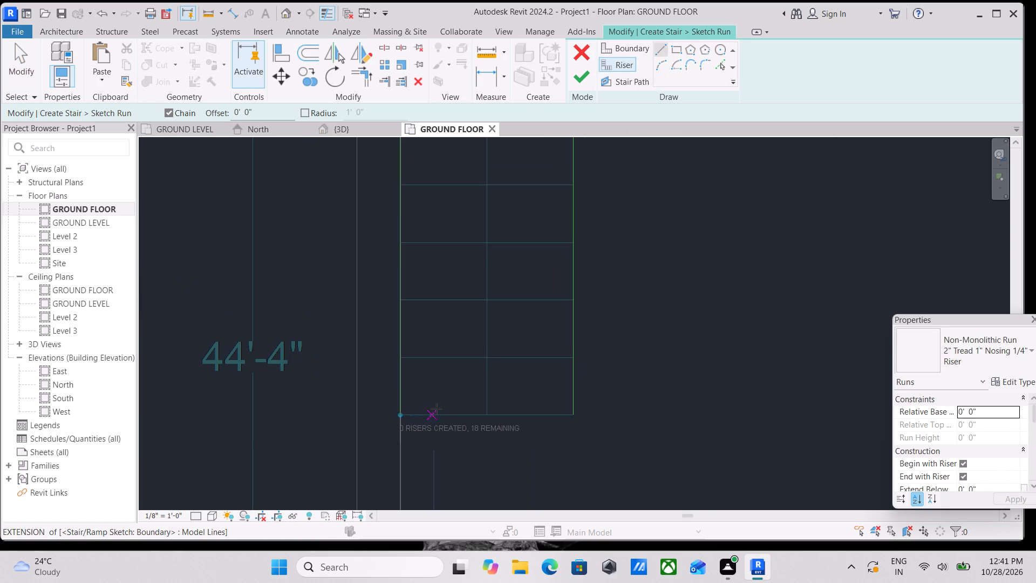
{"action": "left_click", "coordinate": [726, 68]}
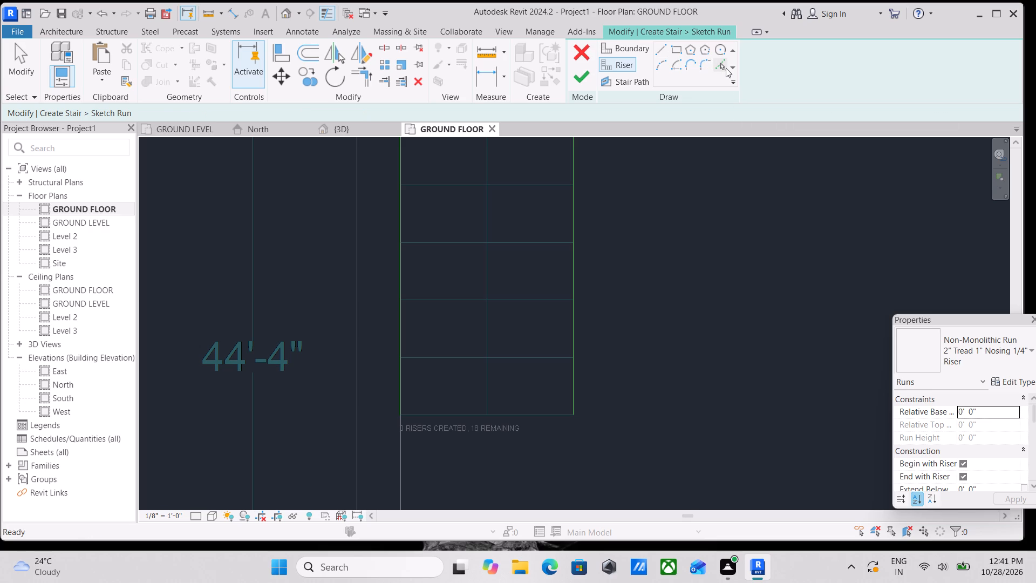
{"action": "left_click", "coordinate": [452, 418]}
{"action": "left_click", "coordinate": [461, 355]}
{"action": "scroll", "coordinate": [472, 314], "scroll_direction": "up", "scroll_amount": 1}
{"action": "middle_click_drag", "start_coordinate": [472, 314], "coordinate": [475, 362]}
{"action": "scroll", "coordinate": [475, 362], "scroll_direction": "down", "scroll_amount": 1}
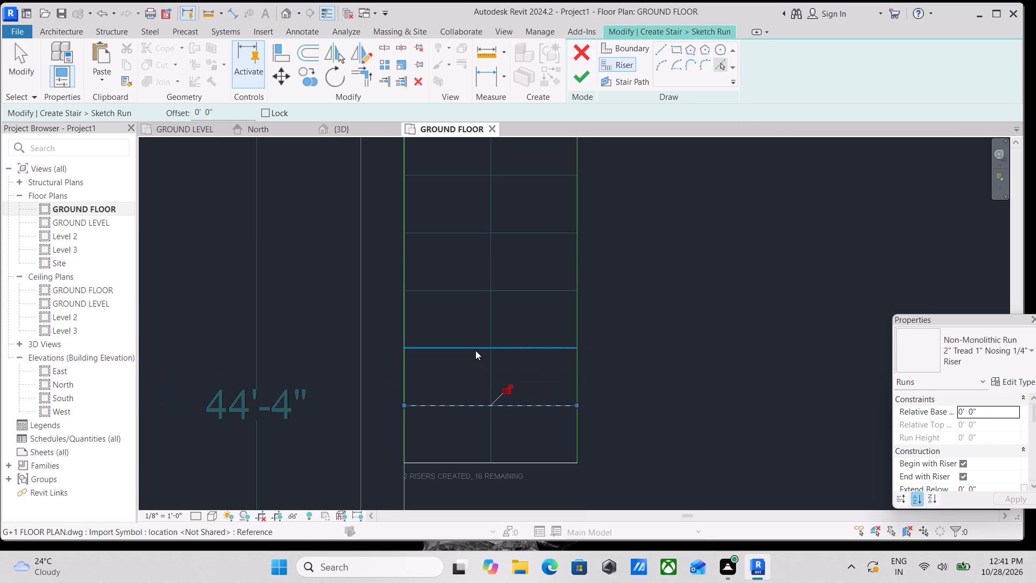
{"action": "left_click", "coordinate": [475, 350]}
{"action": "scroll", "coordinate": [475, 350], "scroll_direction": "down", "scroll_amount": 1}
{"action": "middle_click_drag", "start_coordinate": [475, 350], "coordinate": [488, 429]}
{"action": "left_click", "coordinate": [482, 379]}
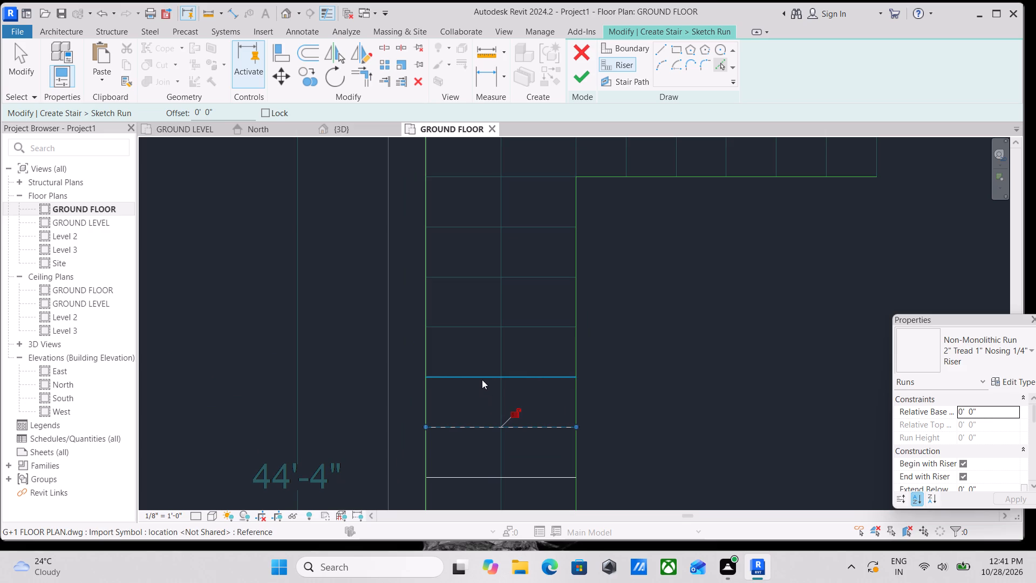
{"action": "left_click", "coordinate": [478, 333]}
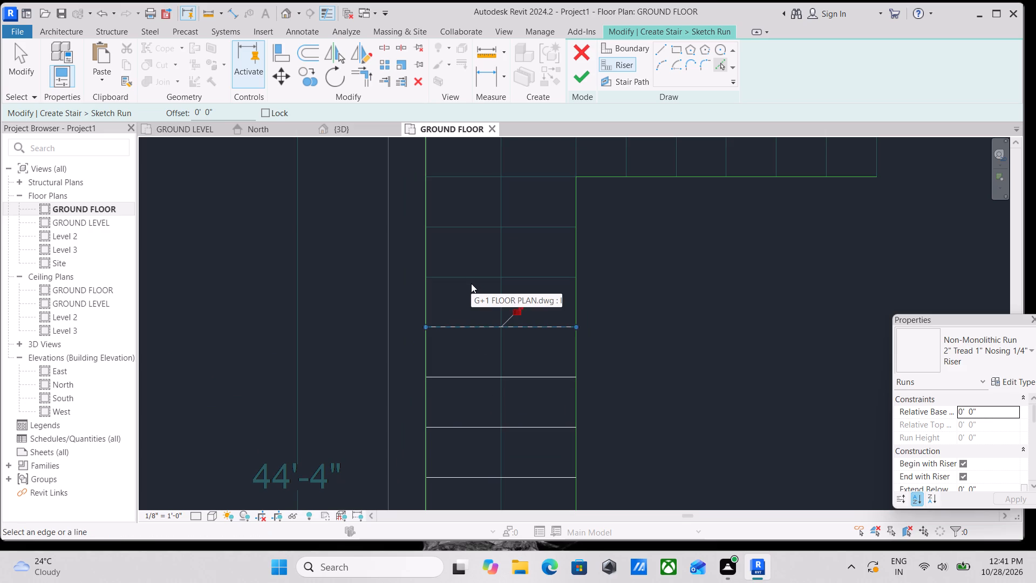
{"action": "left_click", "coordinate": [471, 279]}
{"action": "scroll", "coordinate": [471, 279], "scroll_direction": "down", "scroll_amount": 2}
{"action": "middle_click_drag", "start_coordinate": [471, 291], "coordinate": [475, 415]}
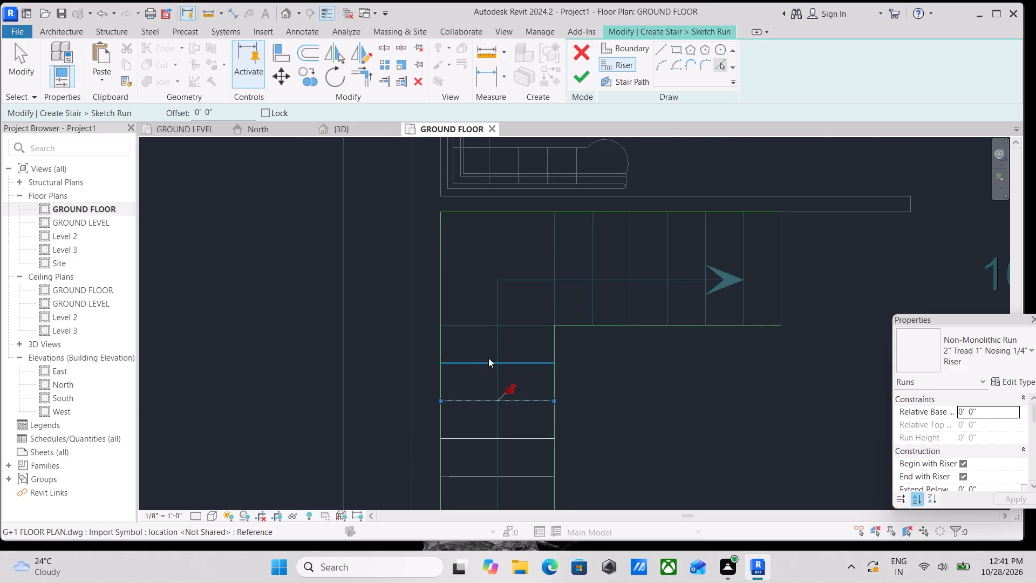
{"action": "left_click", "coordinate": [488, 358]}
{"action": "left_click", "coordinate": [488, 322]}
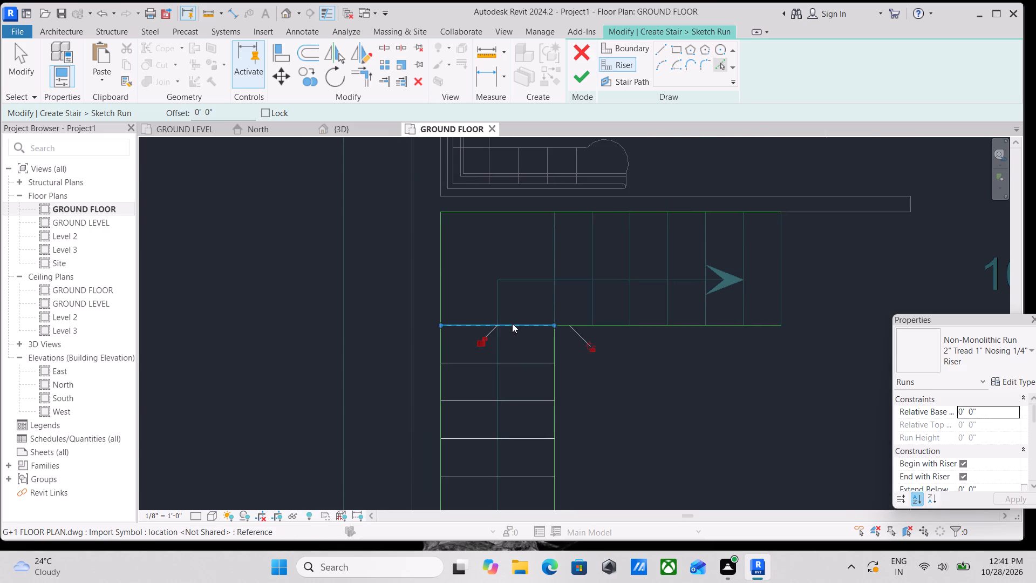
Create risers from the imported stair's seven tread lines along the arrow-side flight, from the inside corner to the flight's end.
{"action": "scroll", "coordinate": [516, 326], "scroll_direction": "down", "scroll_amount": 2}
{"action": "scroll", "coordinate": [539, 508], "scroll_direction": "down", "scroll_amount": 2}
{"action": "middle_click_drag", "start_coordinate": [539, 508], "coordinate": [546, 449]}
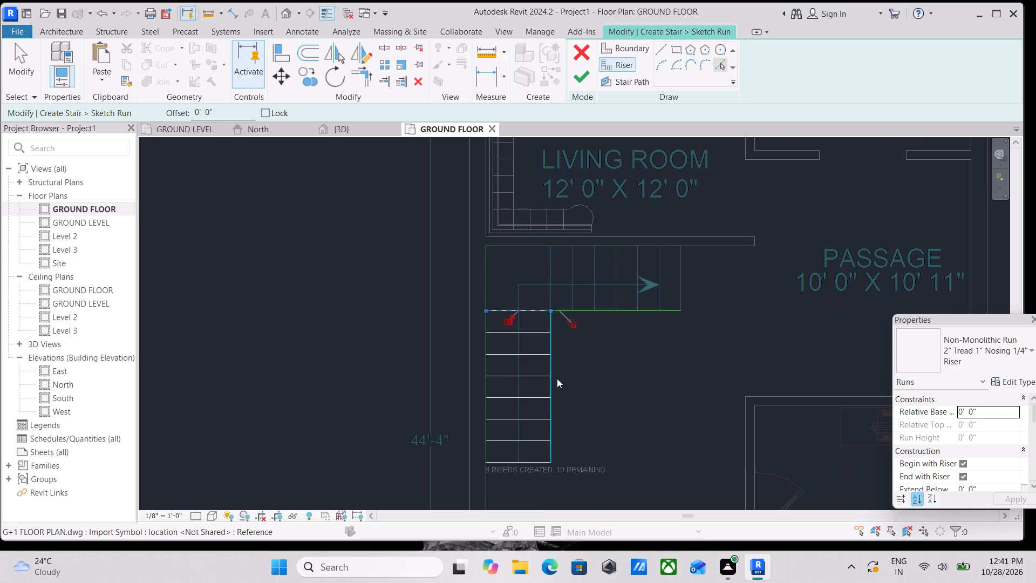
{"action": "scroll", "coordinate": [558, 457], "scroll_direction": "up", "scroll_amount": 1}
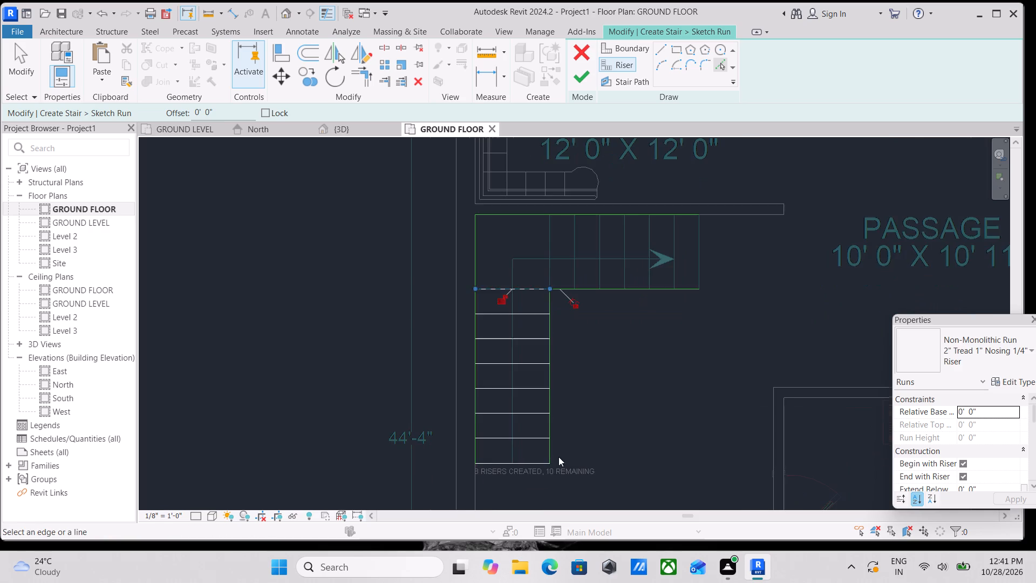
{"action": "middle_click_drag", "start_coordinate": [564, 409], "coordinate": [583, 540]}
{"action": "left_click", "coordinate": [566, 377]}
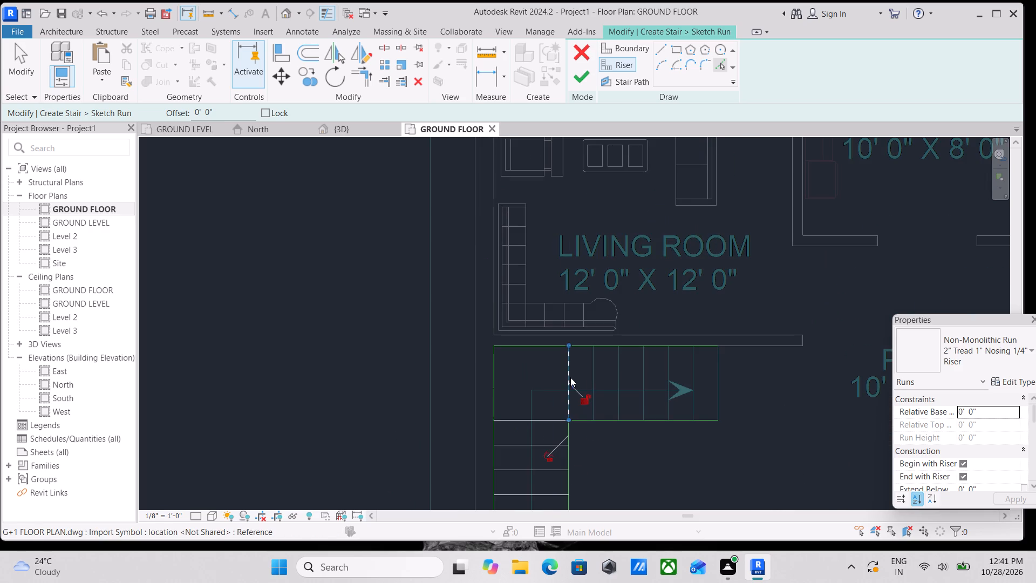
{"action": "left_click", "coordinate": [597, 377]}
{"action": "left_click", "coordinate": [621, 371]}
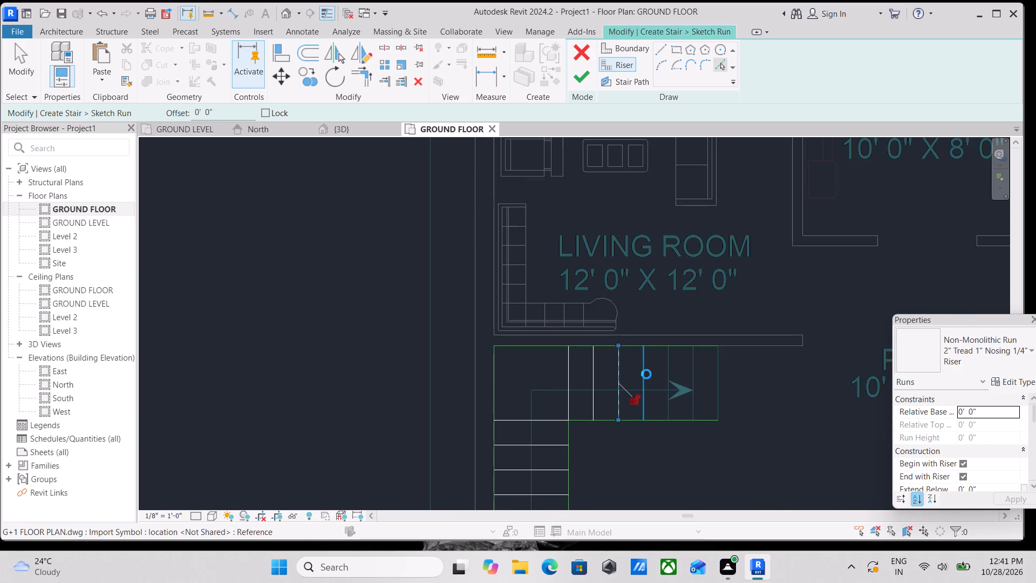
{"action": "left_click", "coordinate": [646, 374]}
{"action": "scroll", "coordinate": [605, 425], "scroll_direction": "down", "scroll_amount": 1}
{"action": "middle_click_drag", "start_coordinate": [605, 425], "coordinate": [519, 361]}
{"action": "scroll", "coordinate": [524, 425], "scroll_direction": "down", "scroll_amount": 2}
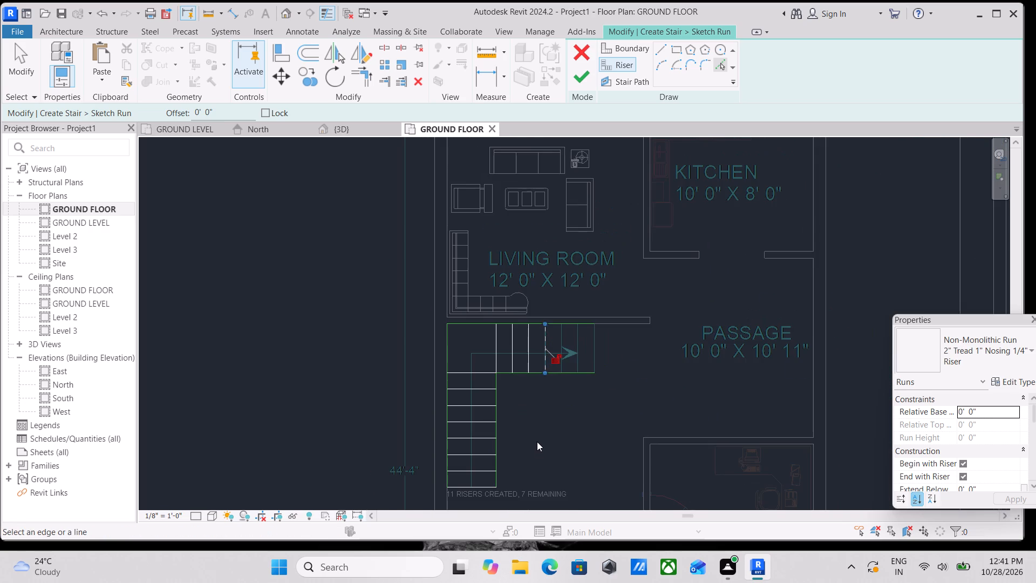
{"action": "middle_click_drag", "start_coordinate": [558, 400], "coordinate": [544, 511]}
{"action": "scroll", "coordinate": [568, 430], "scroll_direction": "up", "scroll_amount": 4}
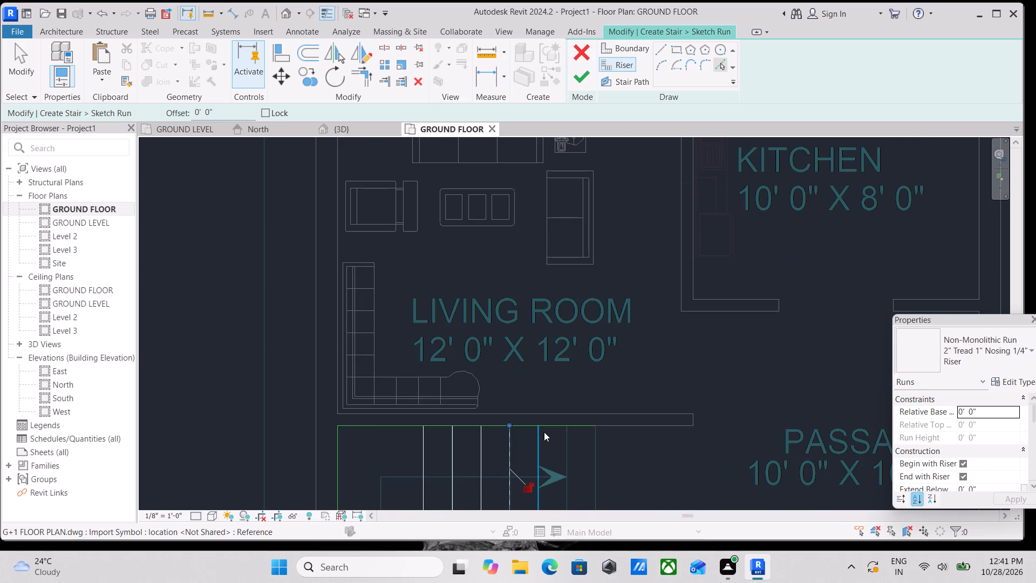
{"action": "left_click", "coordinate": [544, 437]}
{"action": "left_click", "coordinate": [569, 444]}
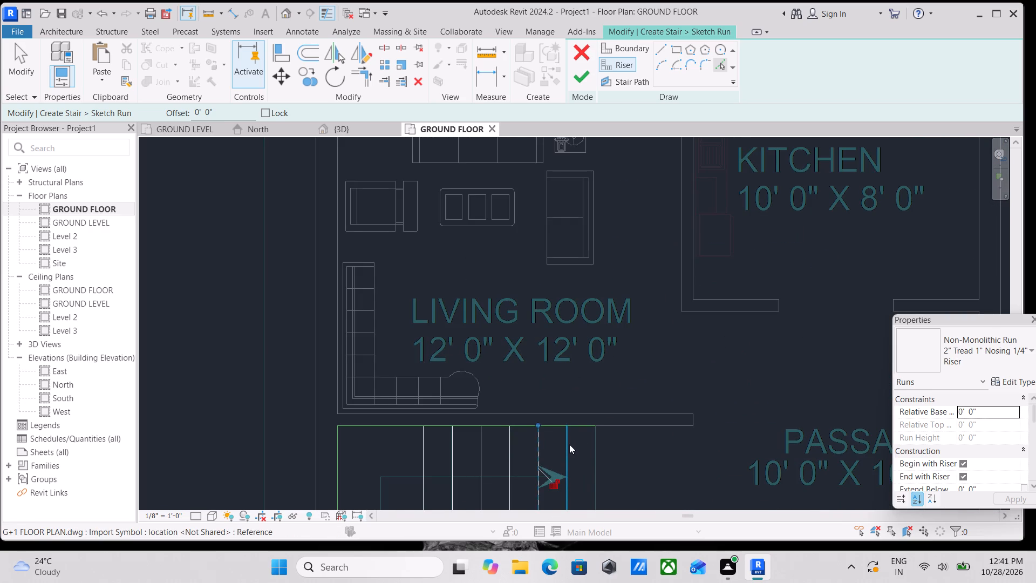
{"action": "left_click", "coordinate": [595, 445]}
Add four more risers beyond the stair's foot, each offset 1'-0" from the previous one.
{"action": "scroll", "coordinate": [616, 439], "scroll_direction": "down", "scroll_amount": 3}
{"action": "scroll", "coordinate": [639, 477], "scroll_direction": "down", "scroll_amount": 1}
{"action": "middle_click_drag", "start_coordinate": [639, 477], "coordinate": [616, 367]}
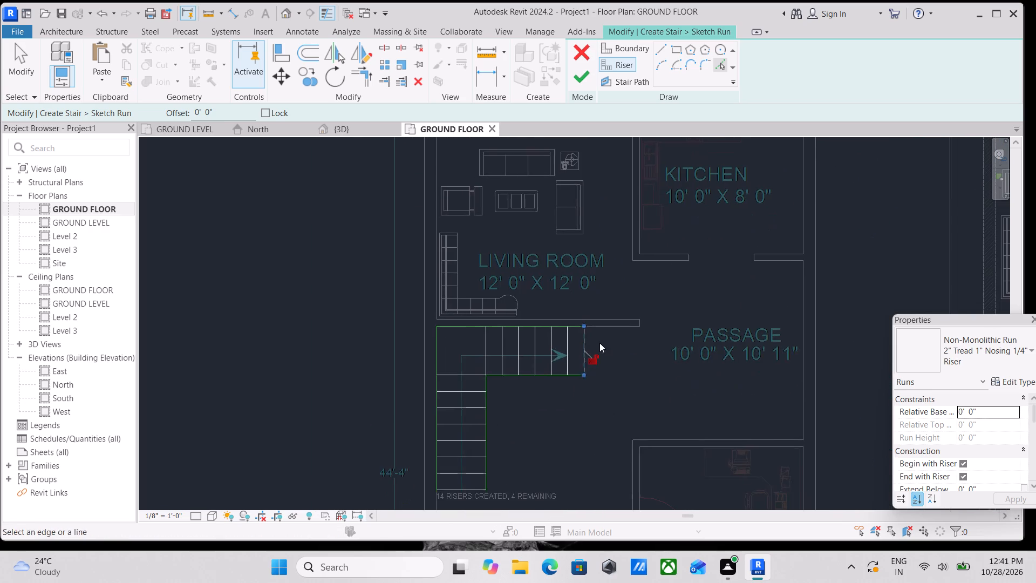
{"action": "scroll", "coordinate": [574, 365], "scroll_direction": "down", "scroll_amount": 3}
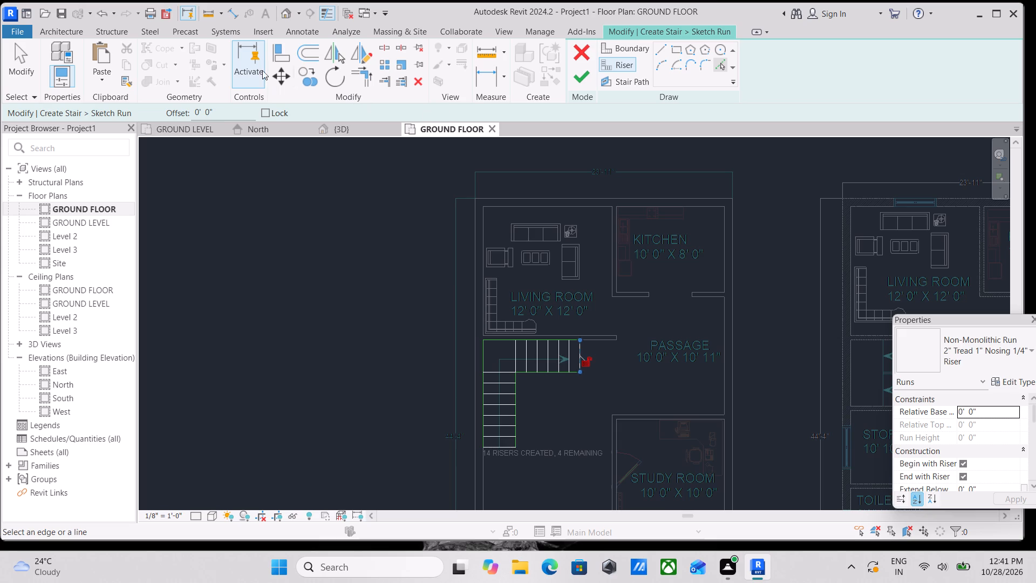
{"action": "left_click_drag", "start_coordinate": [219, 113], "coordinate": [172, 114]}
{"action": "type", "text": "1'"}
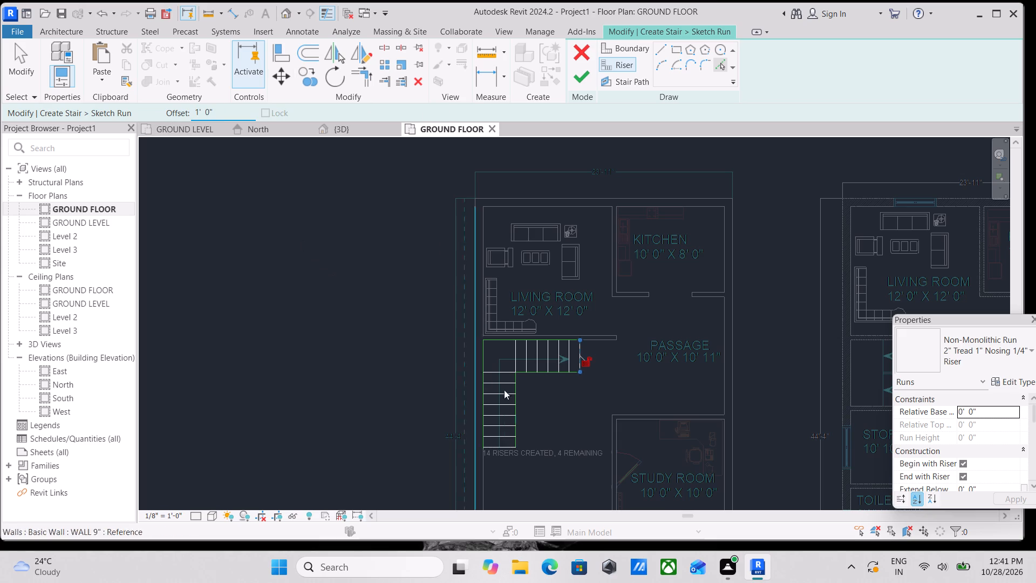
{"action": "middle_click_drag", "start_coordinate": [549, 411], "coordinate": [585, 314]}
{"action": "scroll", "coordinate": [554, 367], "scroll_direction": "up", "scroll_amount": 3}
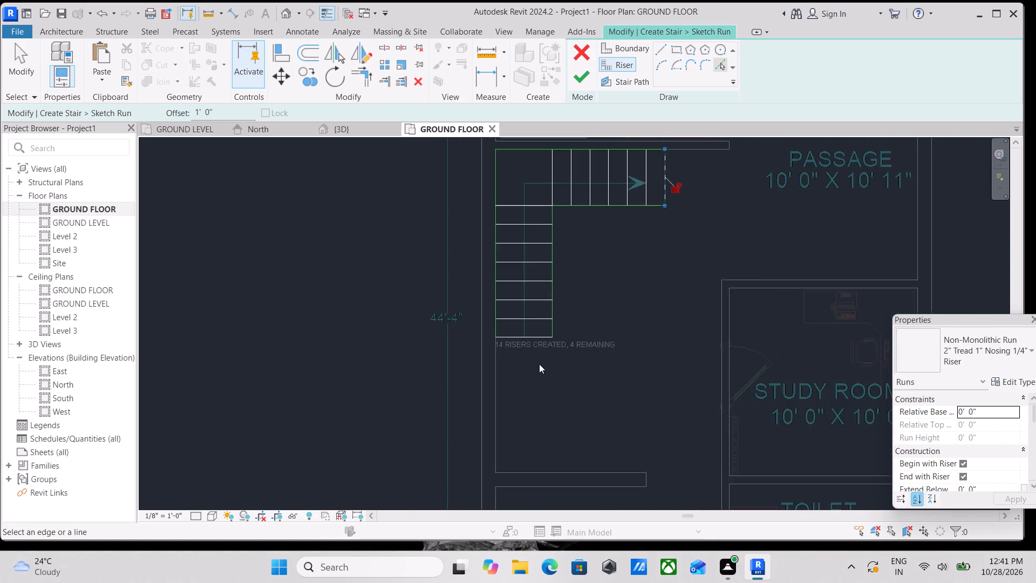
{"action": "scroll", "coordinate": [539, 364], "scroll_direction": "up", "scroll_amount": 4}
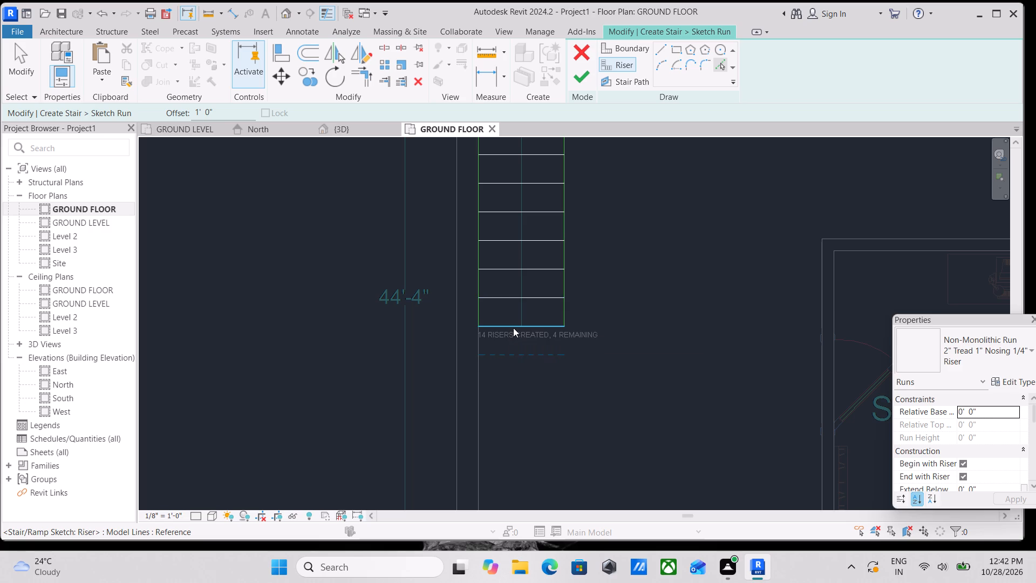
{"action": "left_click", "coordinate": [513, 328]}
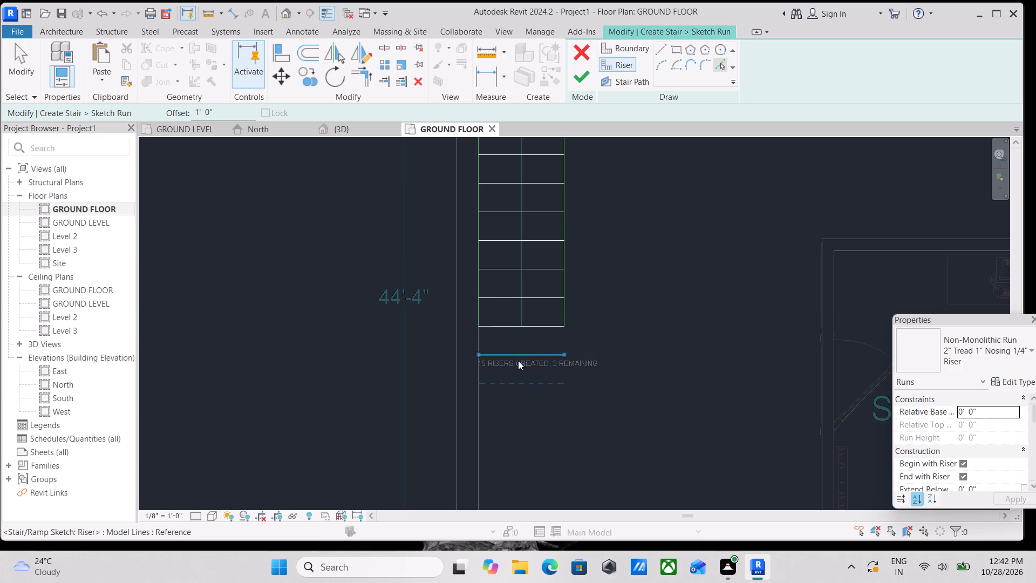
{"action": "left_click", "coordinate": [518, 358]}
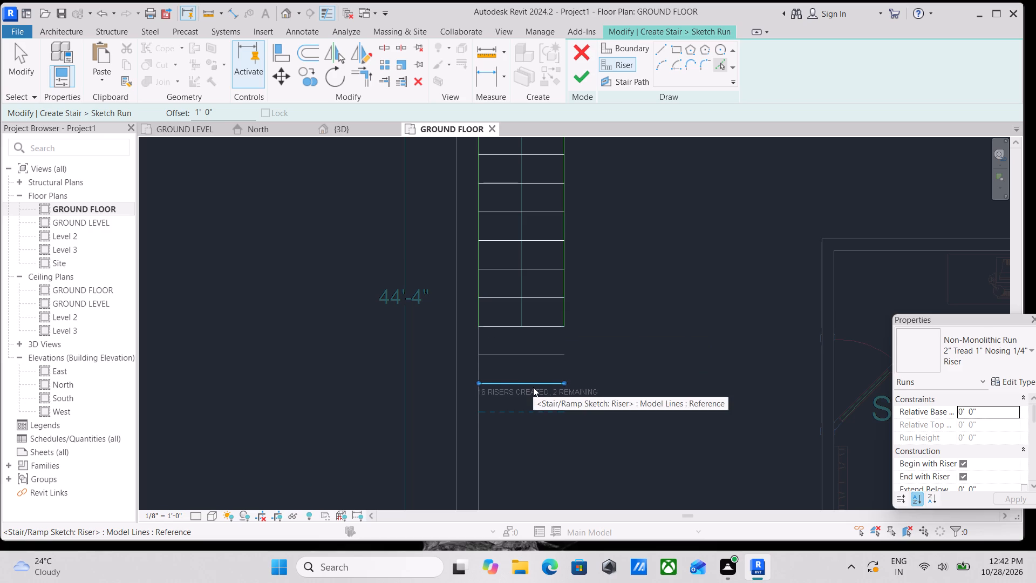
{"action": "left_click", "coordinate": [533, 387]}
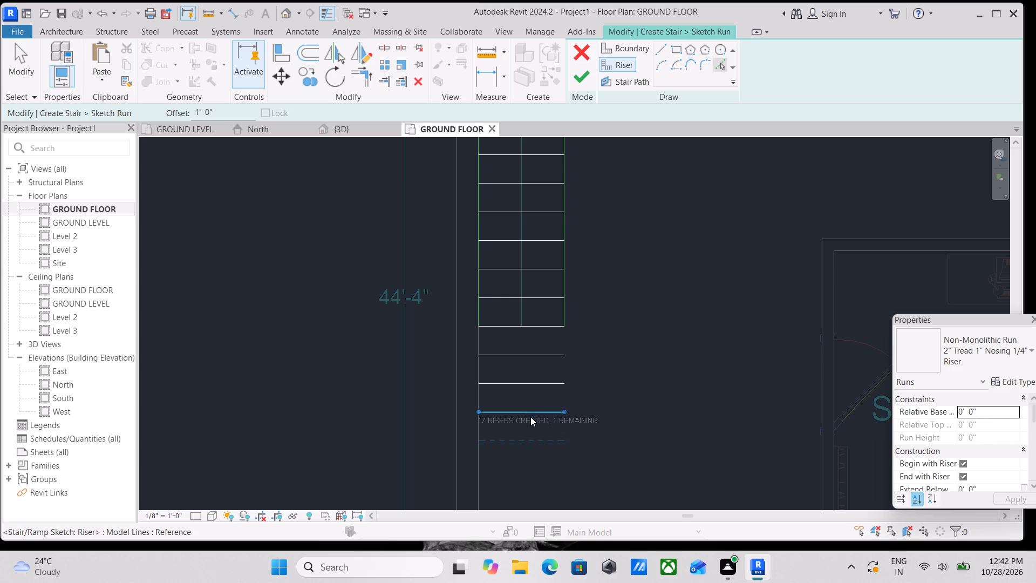
{"action": "left_click", "coordinate": [530, 416]}
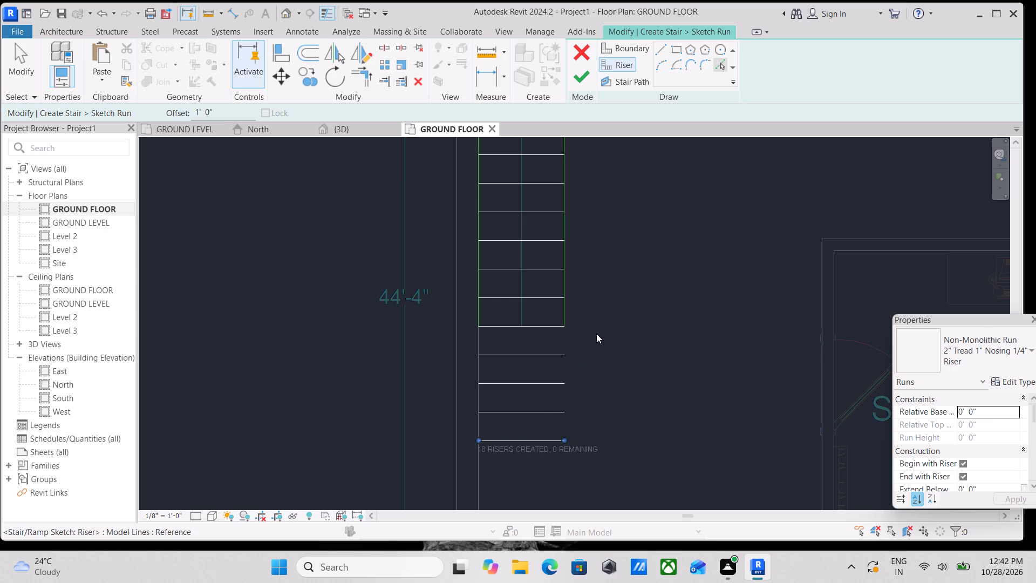
{"action": "key", "text": "Escape"}
{"action": "key", "text": "Escape"}
{"action": "key", "text": "Escape"}
{"action": "key", "text": "Escape"}
{"action": "key", "text": "Escape"}
{"action": "key", "text": "Escape"}
{"action": "scroll", "coordinate": [602, 286], "scroll_direction": "down", "scroll_amount": 3}
{"action": "key", "text": "Escape"}
{"action": "key", "text": "Escape"}
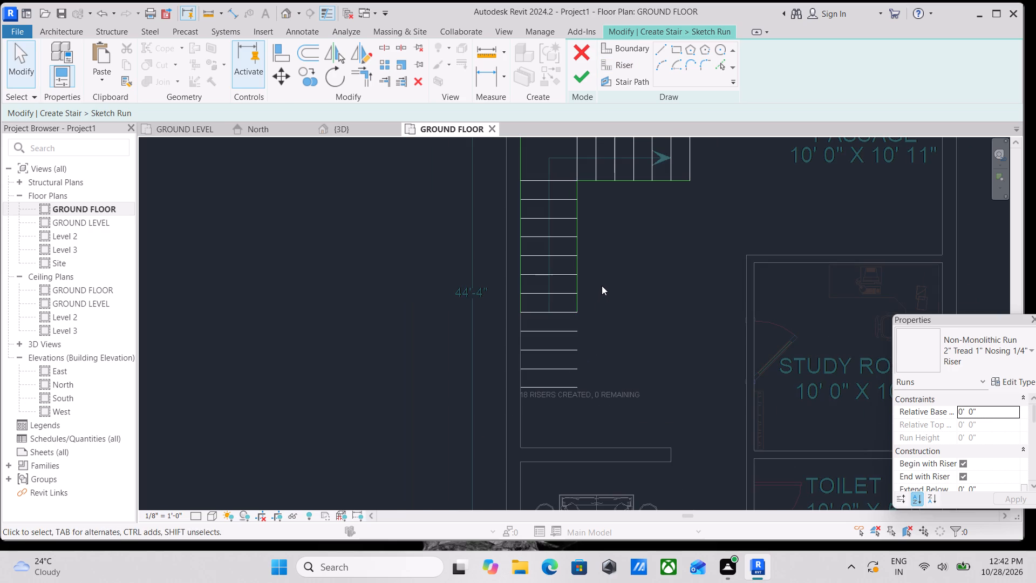
{"action": "key", "text": "Escape"}
{"action": "key", "text": "Escape"}
Extend the exterior-wall flight's boundaries to the last added riser, making the inner line 11'-0" and the outer line 14'-0" long.
{"action": "left_click", "coordinate": [577, 301]}
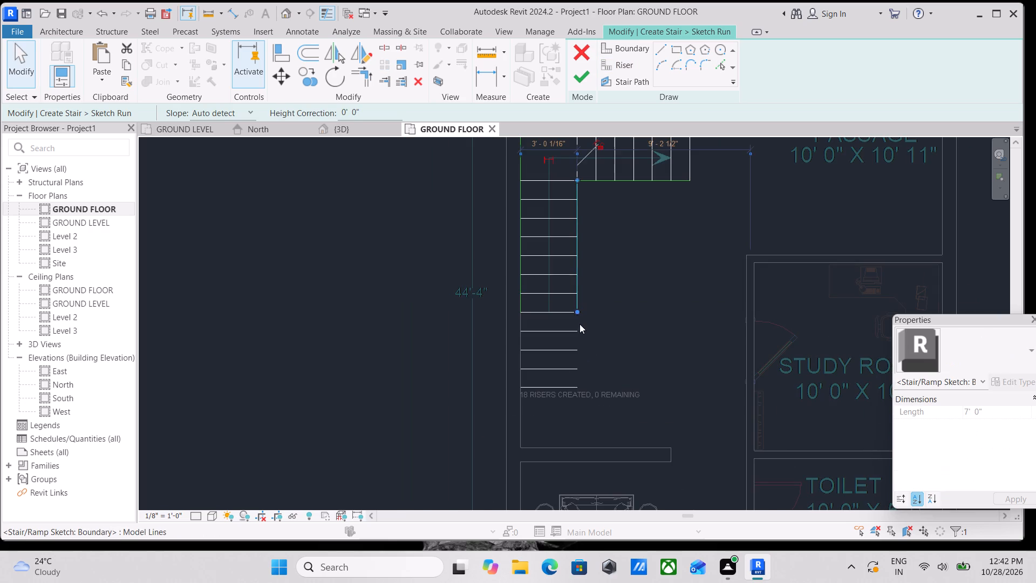
{"action": "scroll", "coordinate": [580, 325], "scroll_direction": "up", "scroll_amount": 3}
{"action": "left_click_drag", "start_coordinate": [575, 306], "coordinate": [575, 308]}
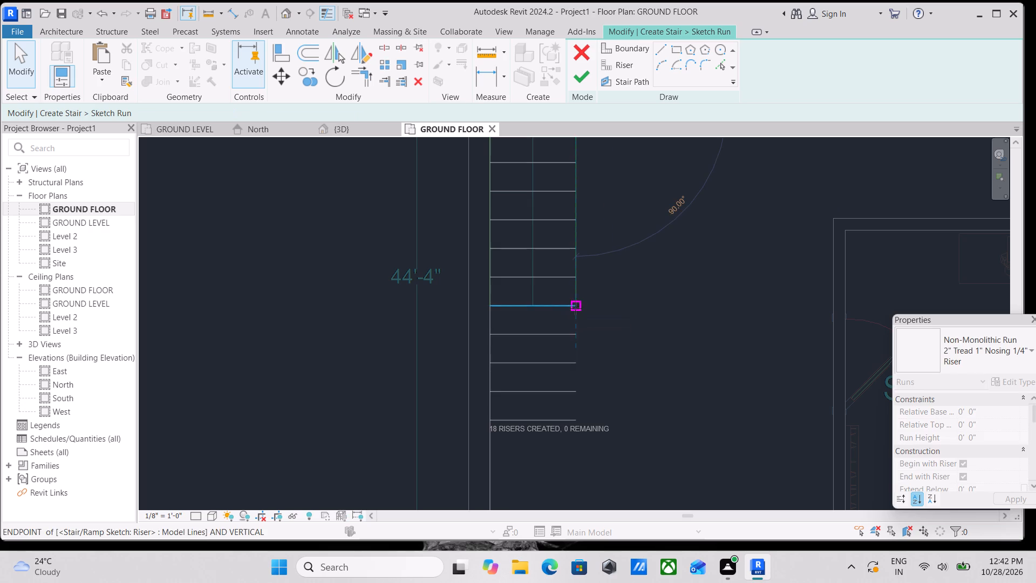
{"action": "left_click_drag", "start_coordinate": [575, 308], "coordinate": [577, 418]}
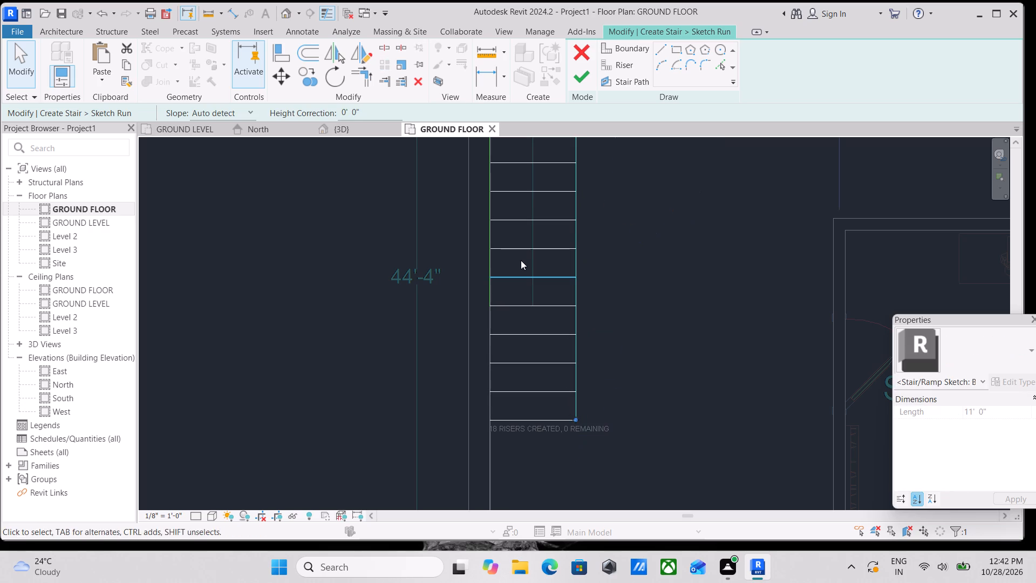
{"action": "left_click", "coordinate": [490, 291]}
{"action": "left_click_drag", "start_coordinate": [490, 304], "coordinate": [490, 321]}
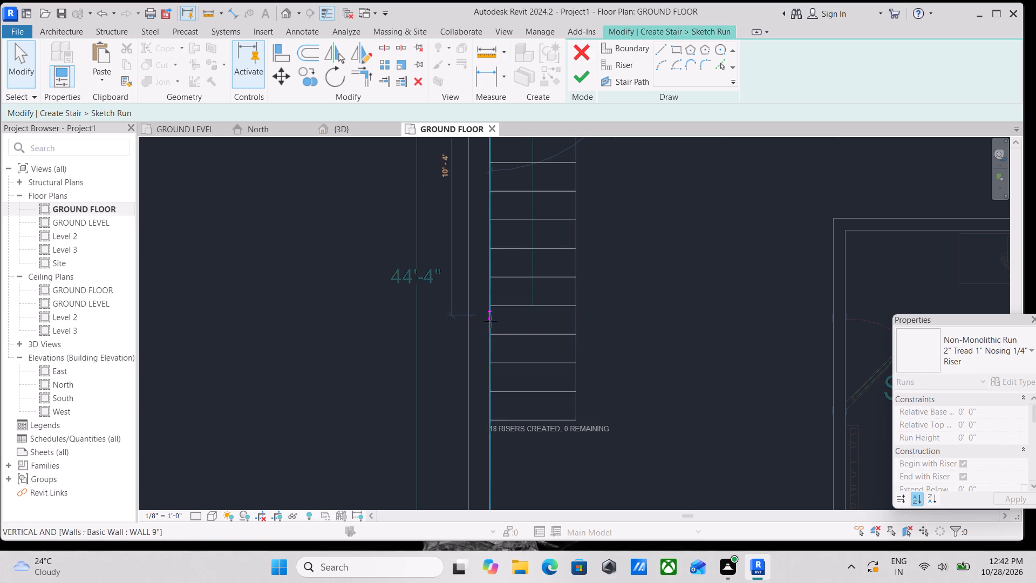
{"action": "left_click_drag", "start_coordinate": [490, 321], "coordinate": [497, 419]}
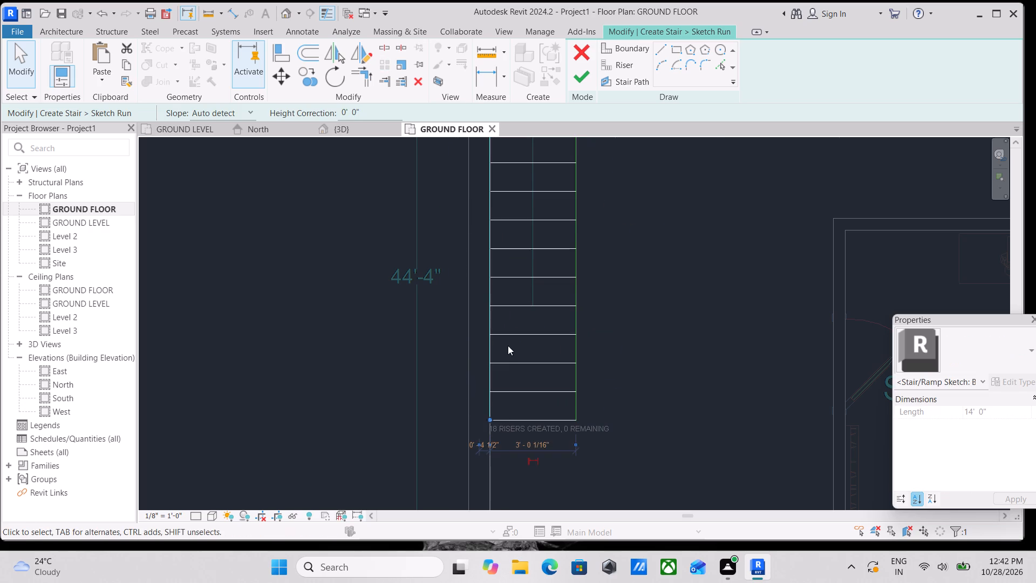
{"action": "key", "text": "Escape"}
Draw the stair path from the midpoint of the lowest added riser up to the corner landing, continuing along the arrow-side flight to its last riser.
{"action": "scroll", "coordinate": [626, 323], "scroll_direction": "down", "scroll_amount": 3}
{"action": "middle_click_drag", "start_coordinate": [624, 330], "coordinate": [628, 422]}
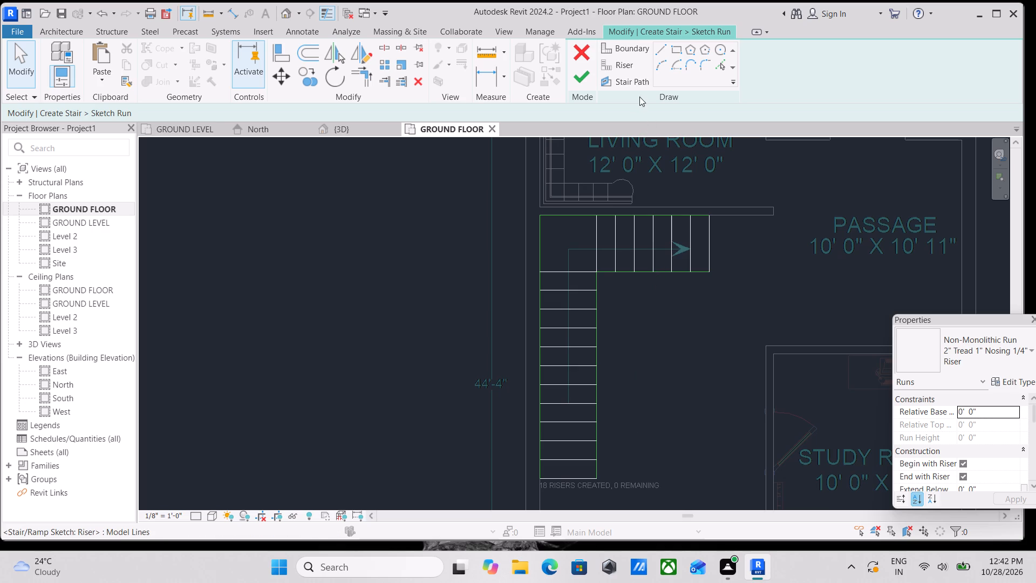
{"action": "left_click", "coordinate": [615, 75]}
{"action": "middle_click_drag", "start_coordinate": [520, 421], "coordinate": [563, 335]}
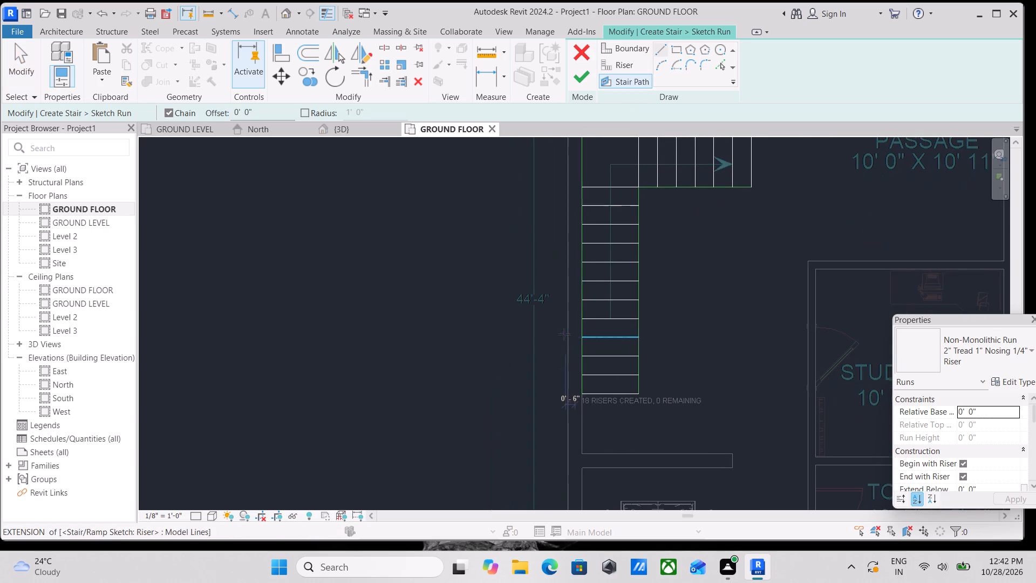
{"action": "scroll", "coordinate": [592, 363], "scroll_direction": "up", "scroll_amount": 2}
{"action": "scroll", "coordinate": [626, 398], "scroll_direction": "up", "scroll_amount": 2}
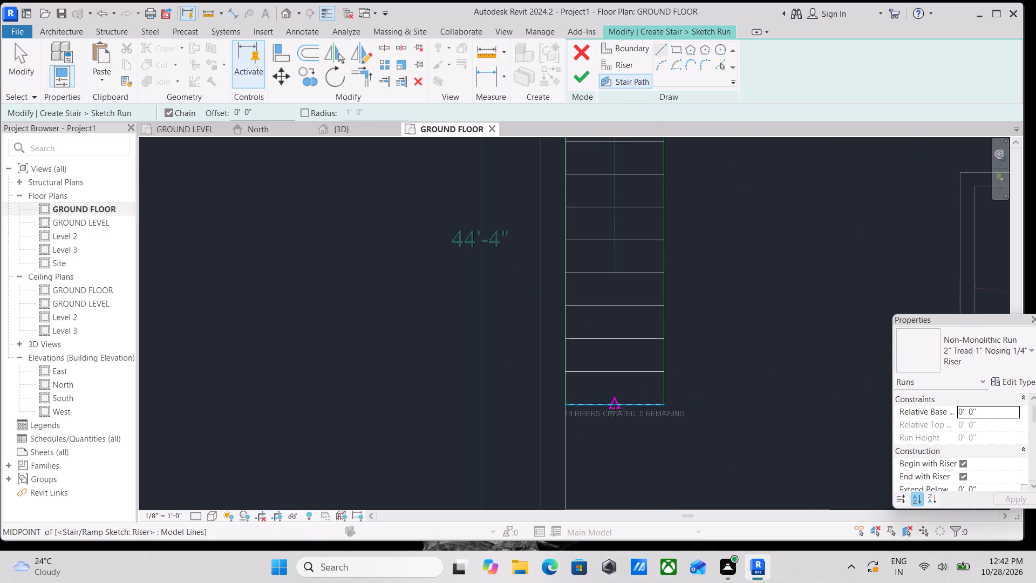
{"action": "left_click", "coordinate": [614, 405]}
{"action": "middle_click_drag", "start_coordinate": [625, 263], "coordinate": [638, 491]}
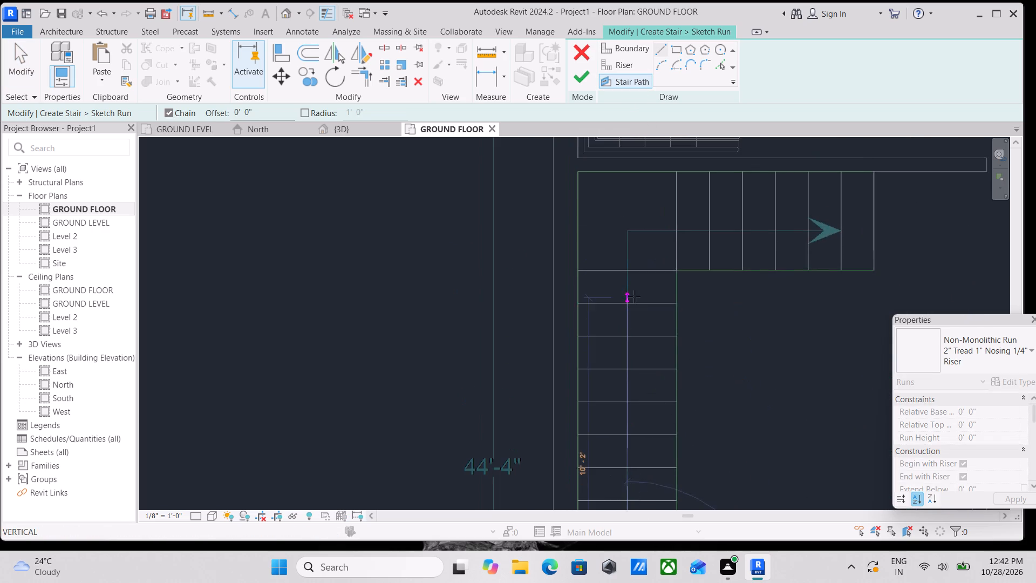
{"action": "middle_click_drag", "start_coordinate": [634, 296], "coordinate": [632, 465]}
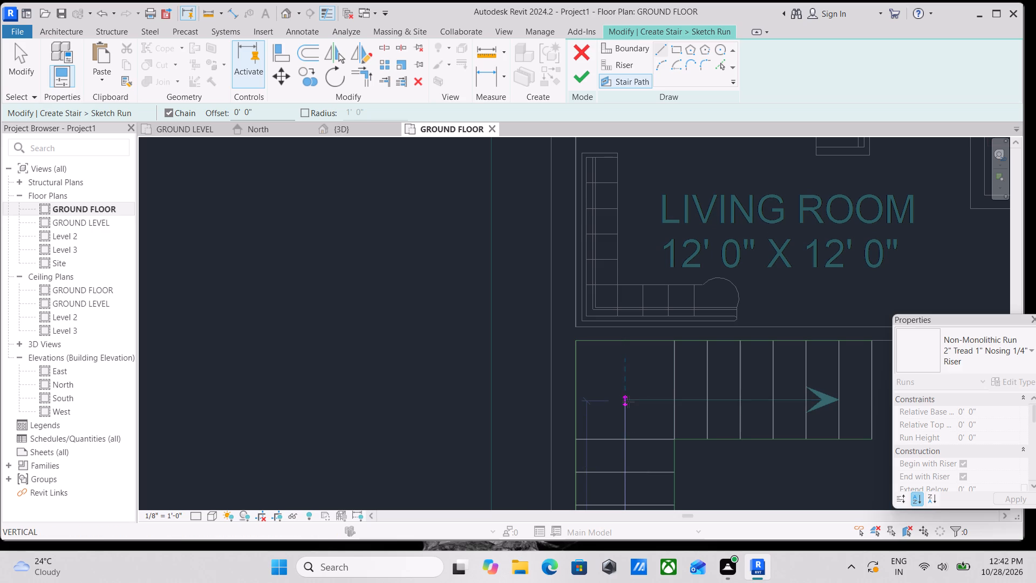
{"action": "left_click", "coordinate": [626, 399]}
{"action": "middle_click_drag", "start_coordinate": [724, 398], "coordinate": [434, 401]}
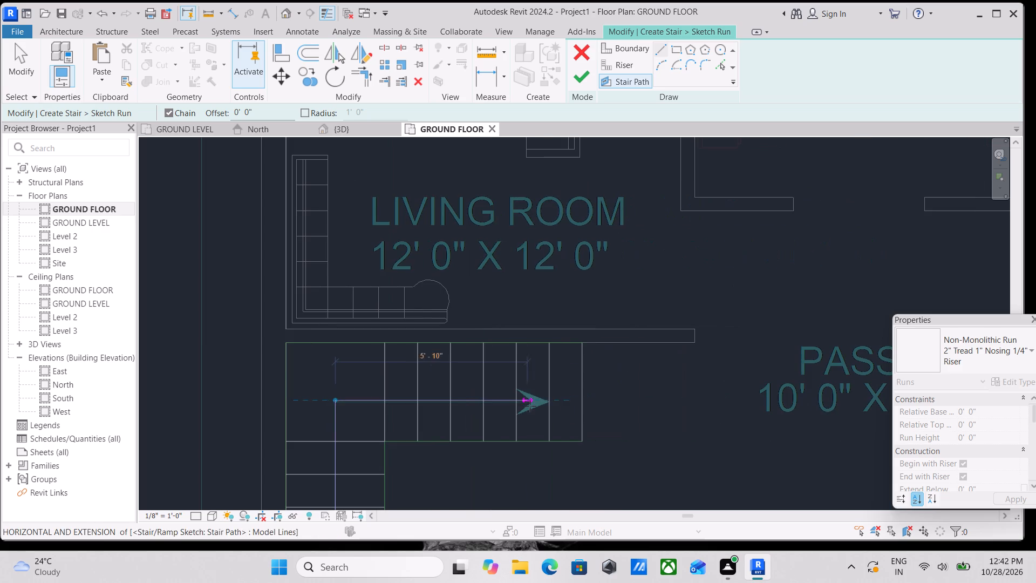
{"action": "left_click", "coordinate": [584, 398]}
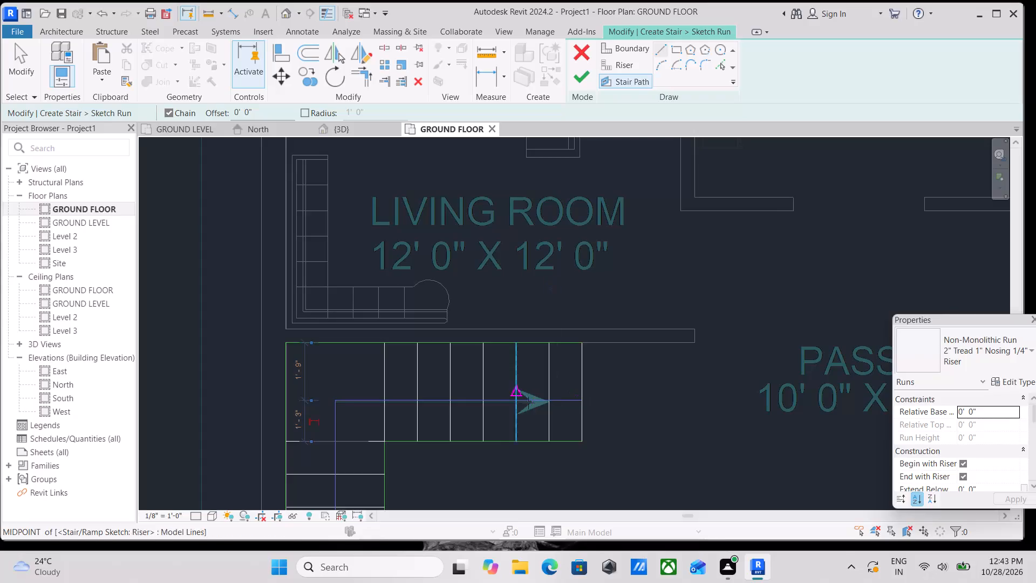
Examine the stair sketch's boundaries, risers and path against the surrounding living room and passage walls.
{"action": "scroll", "coordinate": [644, 364], "scroll_direction": "down", "scroll_amount": 3}
{"action": "scroll", "coordinate": [596, 385], "scroll_direction": "up", "scroll_amount": 2}
{"action": "scroll", "coordinate": [683, 288], "scroll_direction": "down", "scroll_amount": 3}
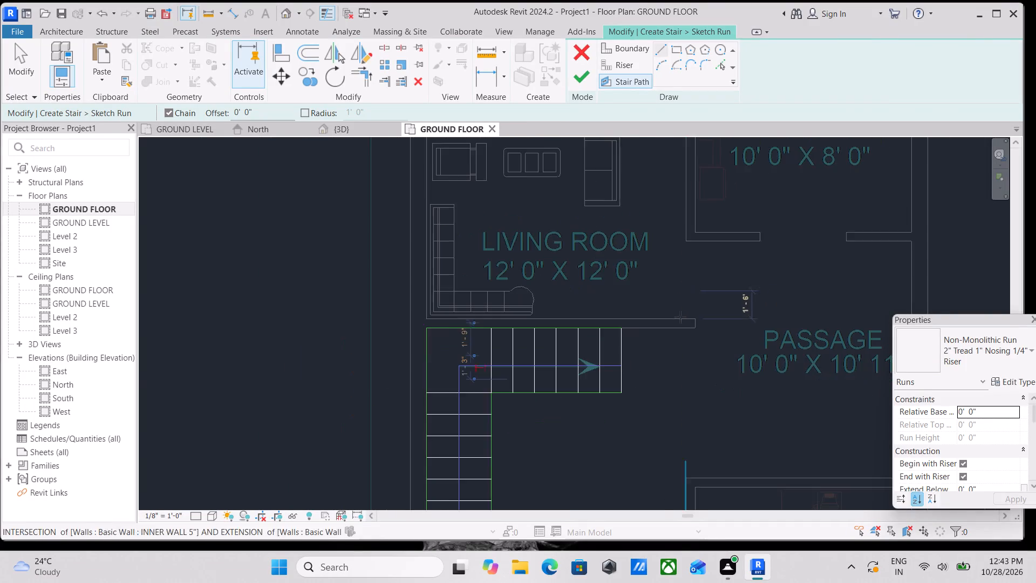
{"action": "scroll", "coordinate": [677, 369], "scroll_direction": "down", "scroll_amount": 1}
{"action": "middle_click_drag", "start_coordinate": [676, 369], "coordinate": [629, 397]}
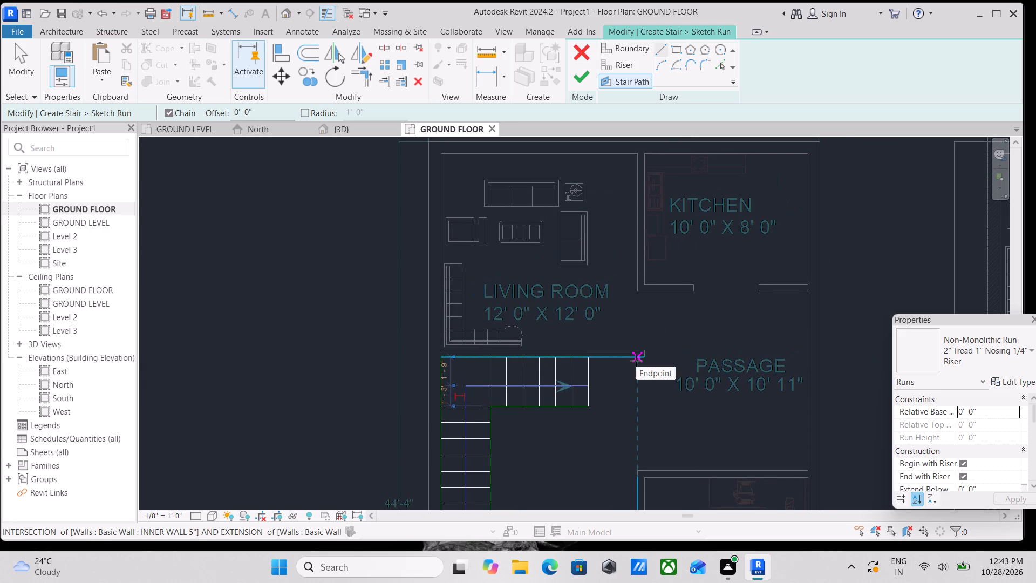
{"action": "scroll", "coordinate": [639, 413], "scroll_direction": "up", "scroll_amount": 3}
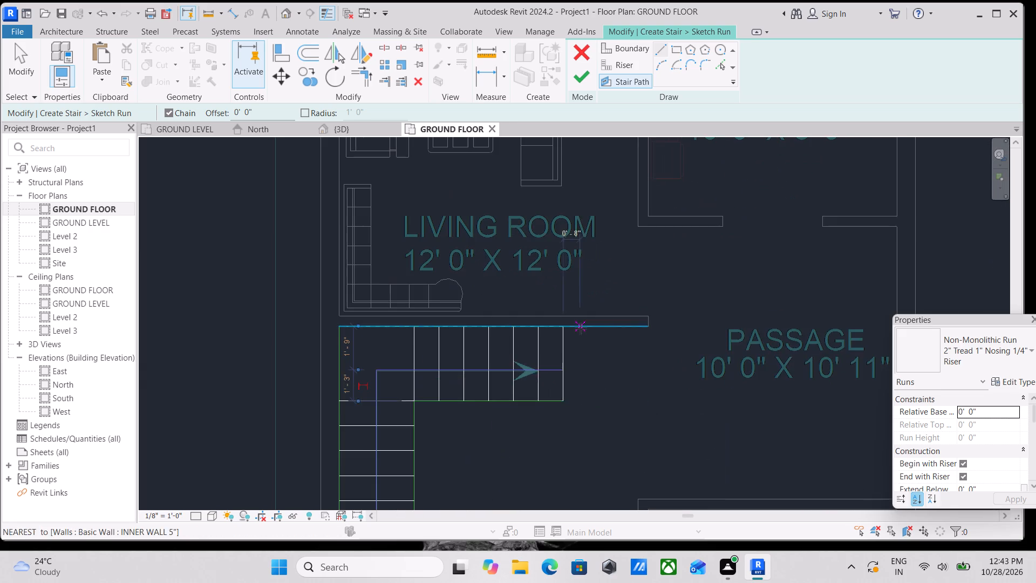
{"action": "middle_click_drag", "start_coordinate": [588, 346], "coordinate": [624, 436]}
{"action": "scroll", "coordinate": [659, 256], "scroll_direction": "down", "scroll_amount": 2}
{"action": "middle_click_drag", "start_coordinate": [659, 430], "coordinate": [658, 351]}
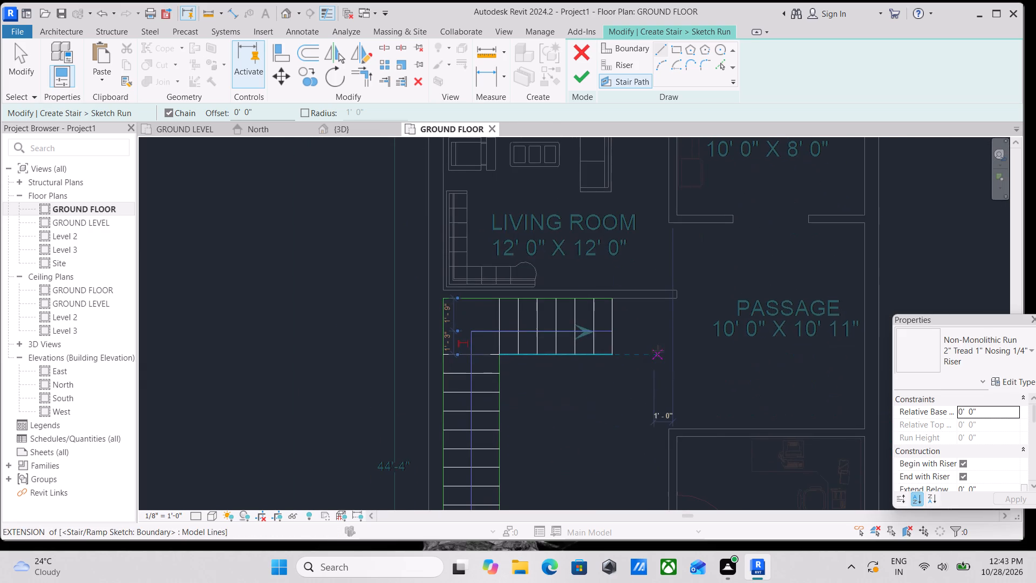
{"action": "scroll", "coordinate": [591, 367], "scroll_direction": "down", "scroll_amount": 3}
{"action": "middle_click_drag", "start_coordinate": [565, 381], "coordinate": [624, 445]}
{"action": "scroll", "coordinate": [623, 428], "scroll_direction": "up", "scroll_amount": 3}
{"action": "scroll", "coordinate": [737, 424], "scroll_direction": "up", "scroll_amount": 2}
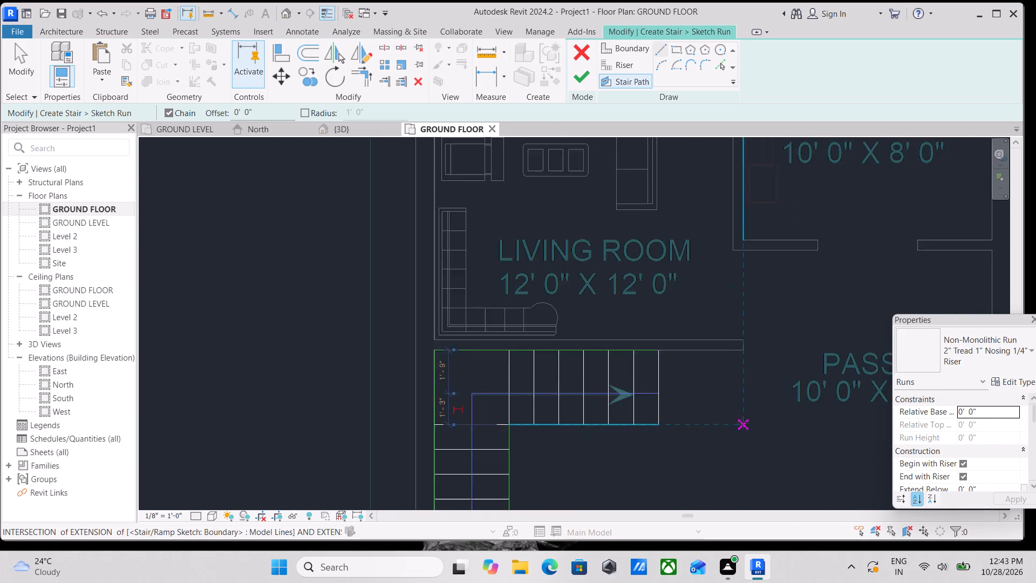
{"action": "scroll", "coordinate": [736, 425], "scroll_direction": "down", "scroll_amount": 3}
{"action": "middle_click_drag", "start_coordinate": [656, 451], "coordinate": [770, 332]}
{"action": "scroll", "coordinate": [769, 335], "scroll_direction": "down", "scroll_amount": 2}
{"action": "middle_click_drag", "start_coordinate": [746, 388], "coordinate": [751, 341]}
{"action": "scroll", "coordinate": [749, 400], "scroll_direction": "up", "scroll_amount": 2}
{"action": "scroll", "coordinate": [740, 377], "scroll_direction": "down", "scroll_amount": 1}
{"action": "middle_click_drag", "start_coordinate": [728, 402], "coordinate": [683, 459]}
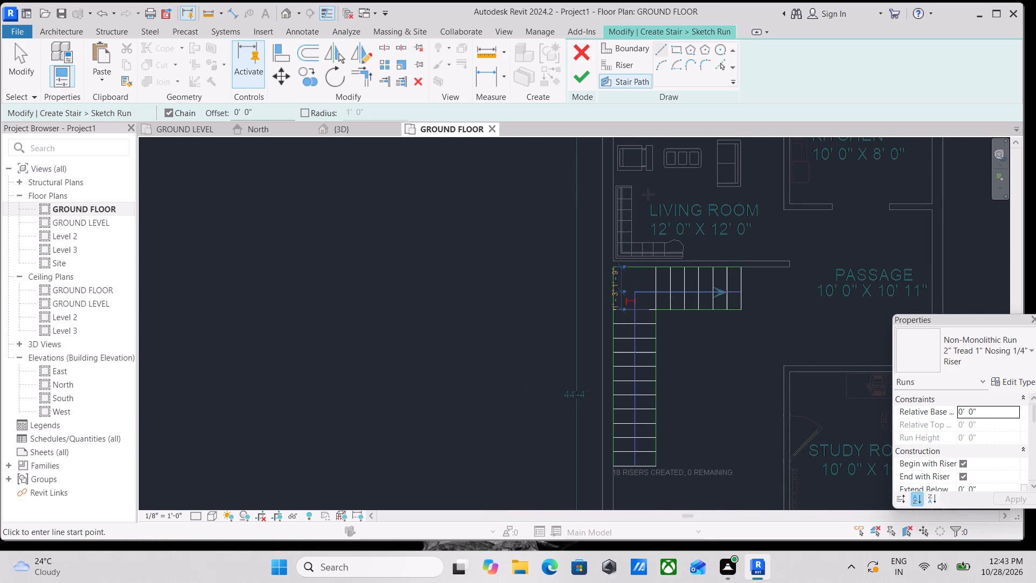
Finish the run sketch and complete the L-shaped stair, closing any notice it raises.
{"action": "left_click", "coordinate": [582, 76]}
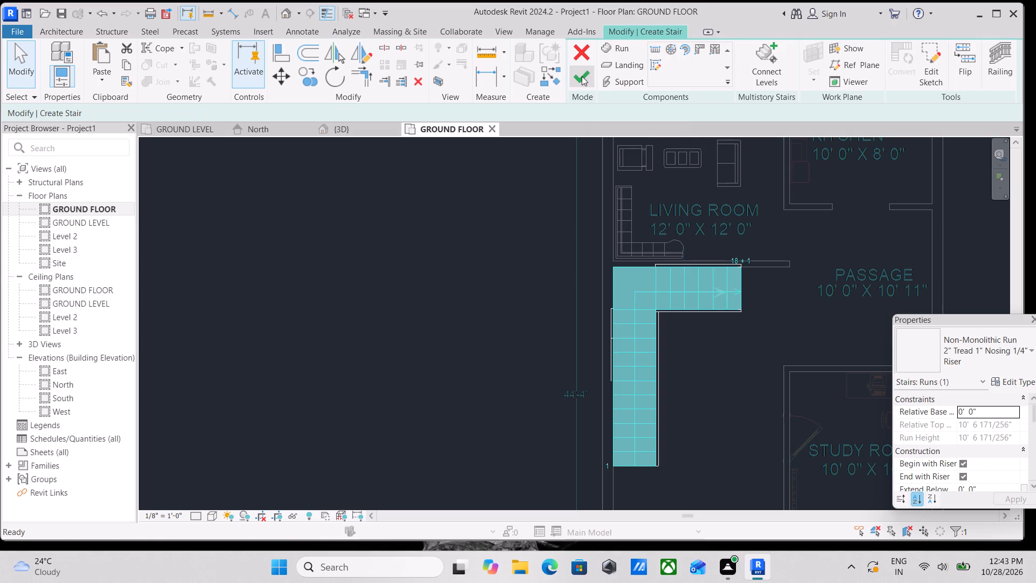
{"action": "scroll", "coordinate": [742, 297], "scroll_direction": "down", "scroll_amount": 1}
{"action": "middle_click_drag", "start_coordinate": [742, 297], "coordinate": [686, 225]}
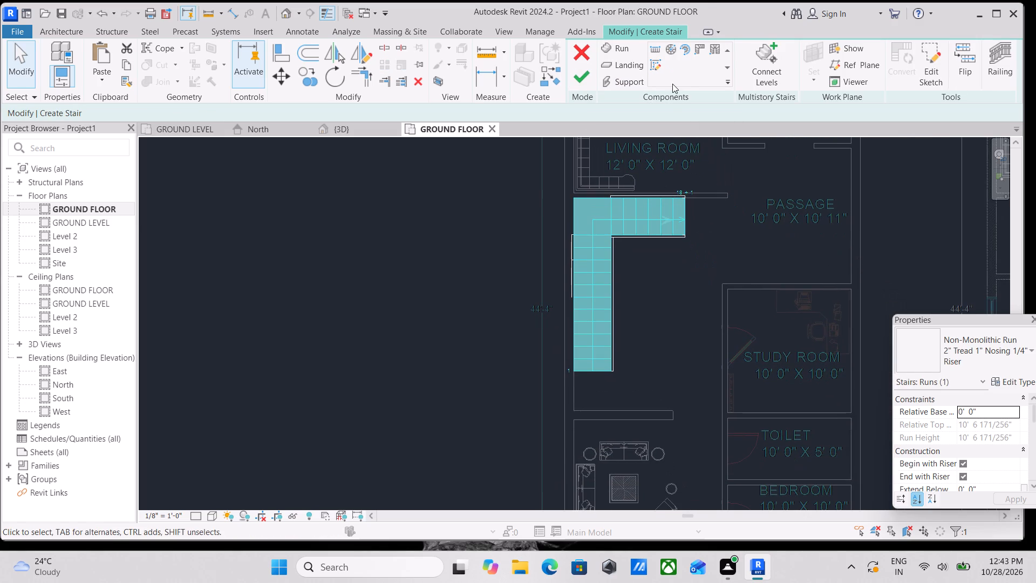
{"action": "left_click", "coordinate": [588, 74]}
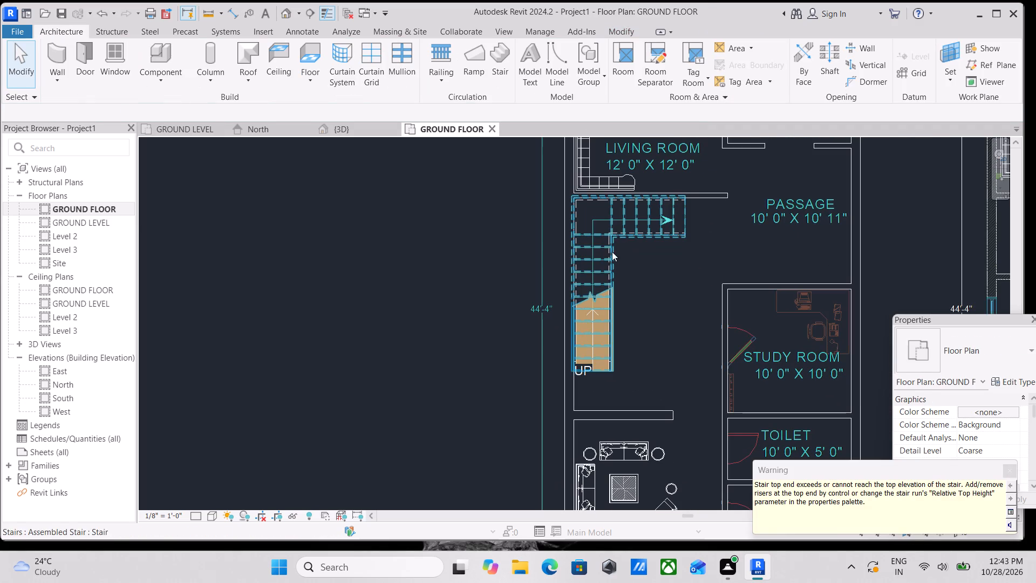
{"action": "left_click", "coordinate": [1009, 470]}
Inspect the completed L-shaped stair, its corner landing and railings in the 3D view from above and from several sides.
{"action": "scroll", "coordinate": [708, 303], "scroll_direction": "down", "scroll_amount": 2}
{"action": "middle_click_drag", "start_coordinate": [708, 304], "coordinate": [706, 358]}
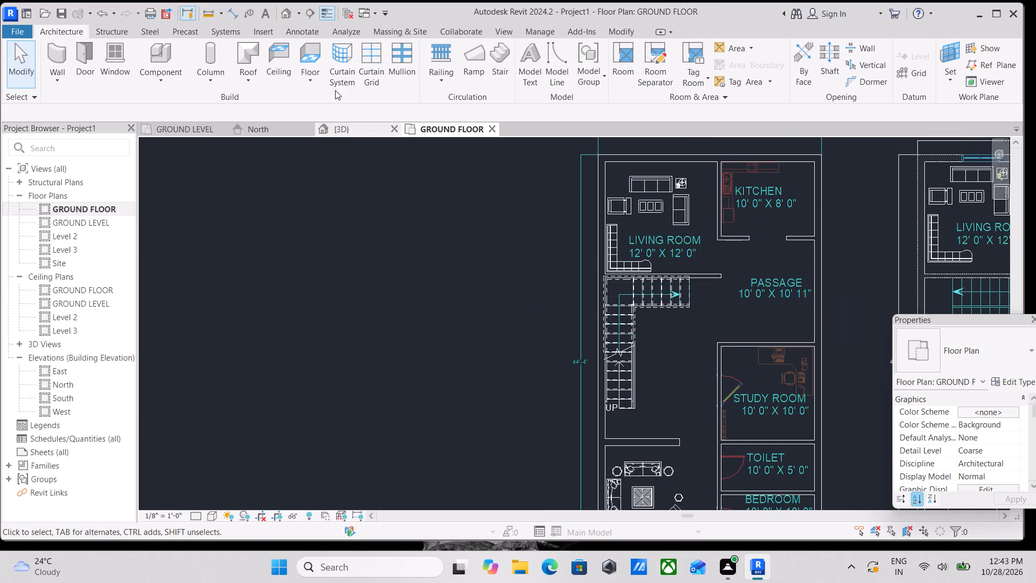
{"action": "left_click", "coordinate": [354, 130]}
{"action": "scroll", "coordinate": [528, 309], "scroll_direction": "down", "scroll_amount": 1}
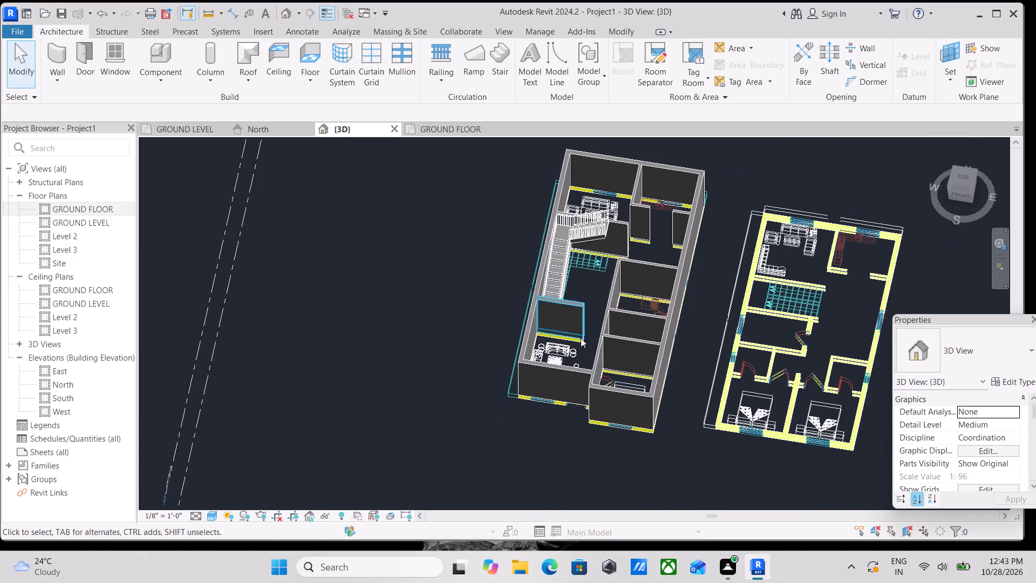
{"action": "middle_click_drag", "start_coordinate": [613, 338], "coordinate": [516, 348], "text": "shift"}
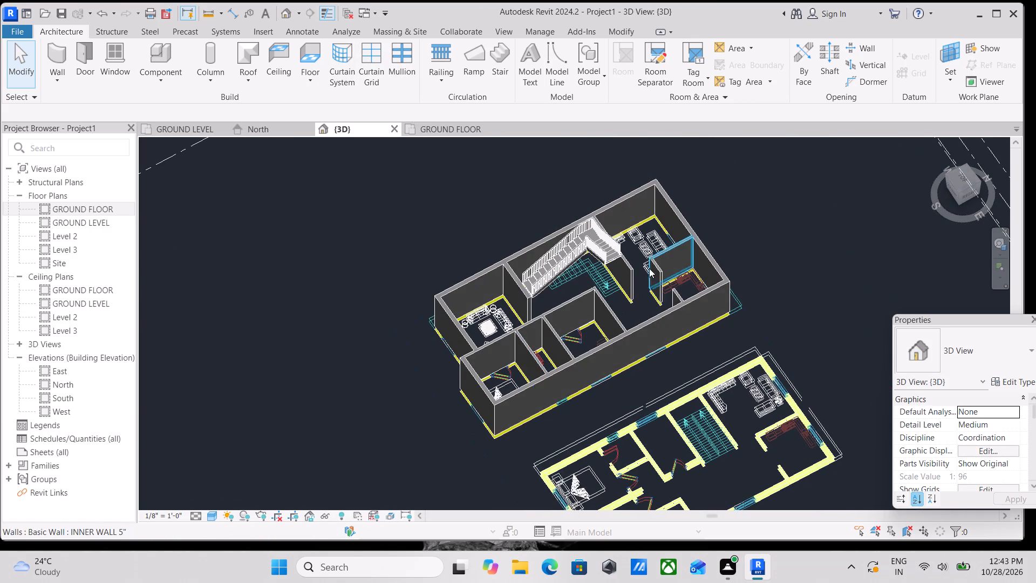
{"action": "middle_click_drag", "start_coordinate": [584, 319], "coordinate": [821, 249], "text": "shift"}
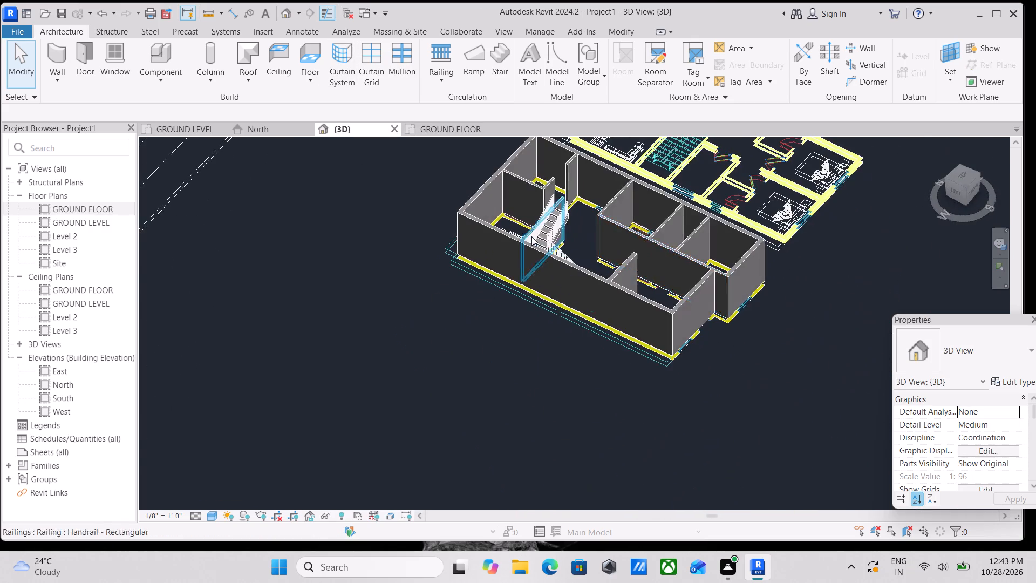
{"action": "scroll", "coordinate": [526, 228], "scroll_direction": "up", "scroll_amount": 6}
{"action": "middle_click_drag", "start_coordinate": [663, 320], "coordinate": [665, 364]}
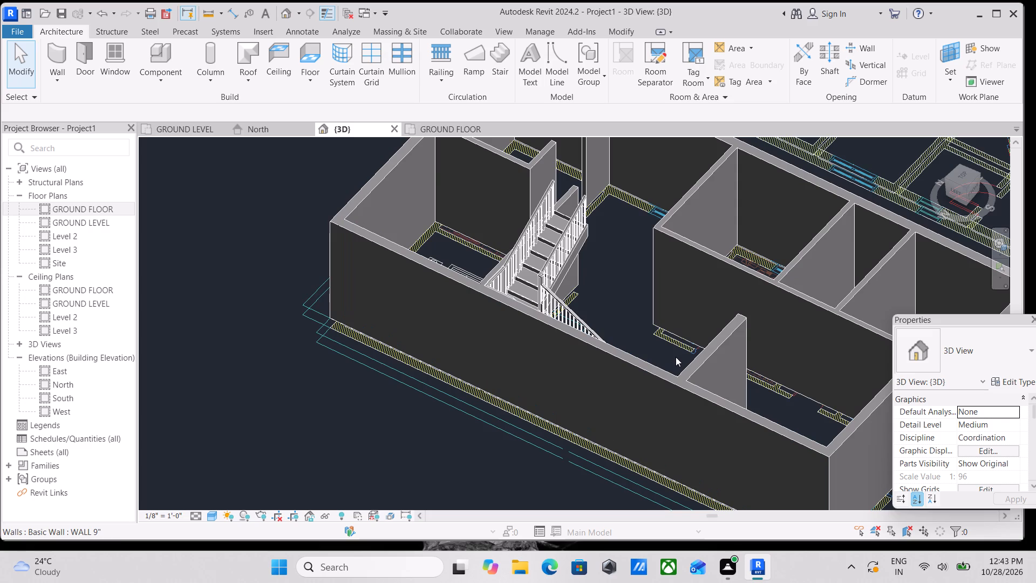
{"action": "middle_click_drag", "start_coordinate": [689, 348], "coordinate": [473, 406], "text": "shift"}
{"action": "scroll", "coordinate": [679, 375], "scroll_direction": "down", "scroll_amount": 1, "text": "shift"}
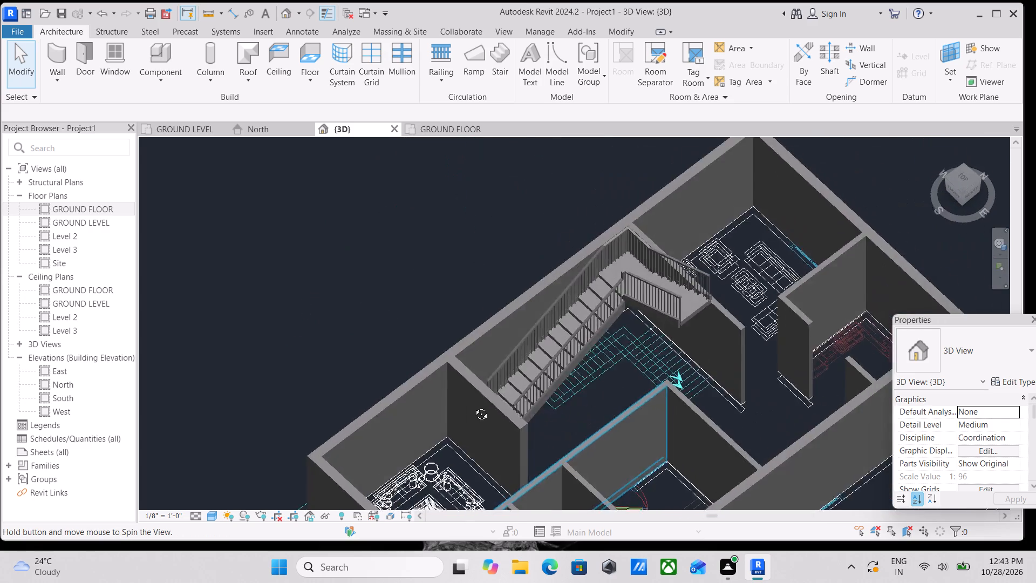
{"action": "middle_click_drag", "start_coordinate": [473, 406], "coordinate": [443, 398], "text": "shift"}
{"action": "scroll", "coordinate": [663, 328], "scroll_direction": "up", "scroll_amount": 6}
{"action": "scroll", "coordinate": [532, 328], "scroll_direction": "up", "scroll_amount": 2}
{"action": "scroll", "coordinate": [548, 318], "scroll_direction": "down", "scroll_amount": 1}
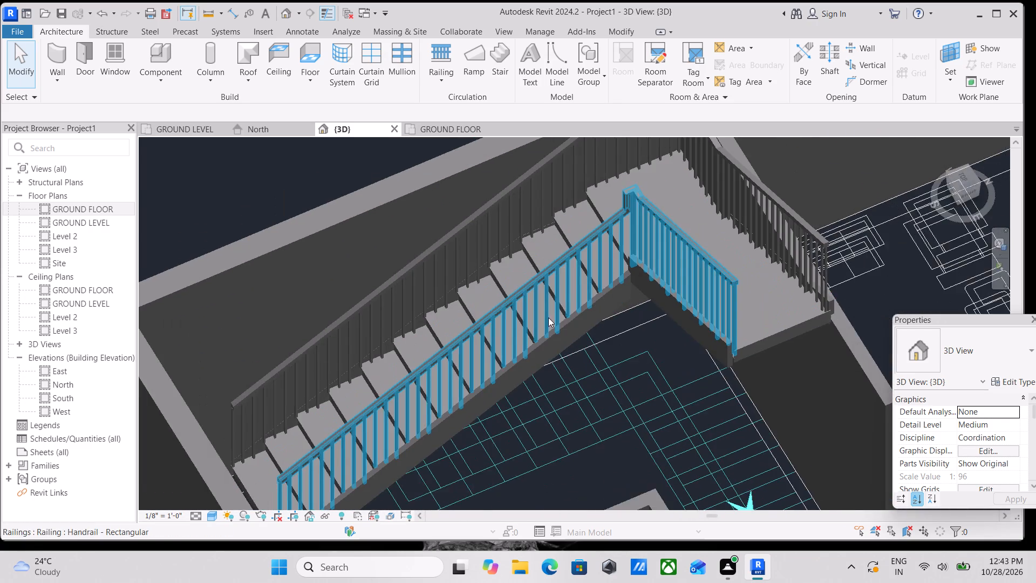
{"action": "middle_click_drag", "start_coordinate": [548, 317], "coordinate": [562, 330]}
{"action": "scroll", "coordinate": [606, 332], "scroll_direction": "down", "scroll_amount": 2}
{"action": "middle_click_drag", "start_coordinate": [606, 332], "coordinate": [707, 340]}
{"action": "scroll", "coordinate": [576, 408], "scroll_direction": "up", "scroll_amount": 3}
{"action": "scroll", "coordinate": [492, 382], "scroll_direction": "down", "scroll_amount": 3}
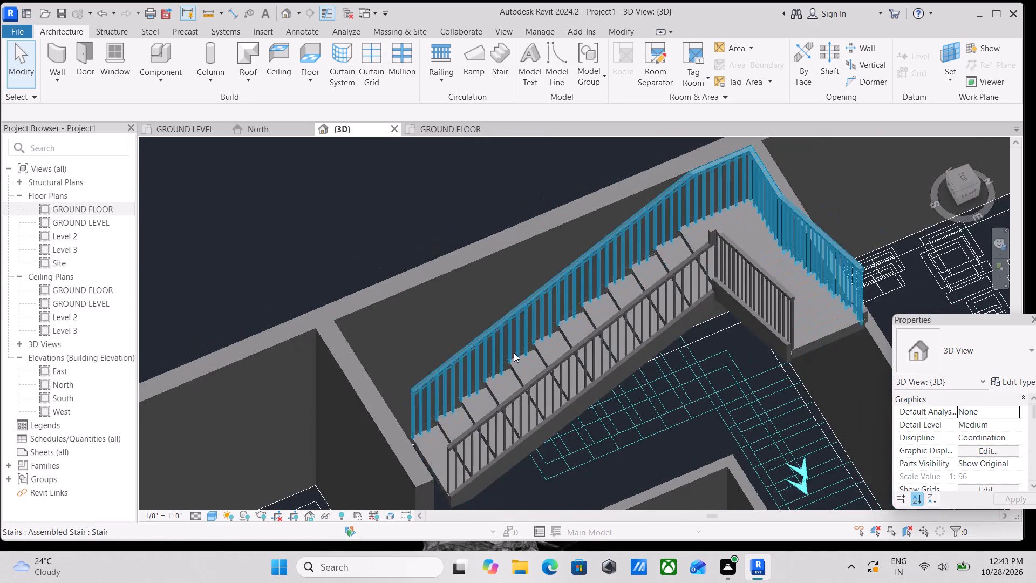
{"action": "middle_click_drag", "start_coordinate": [660, 338], "coordinate": [689, 334]}
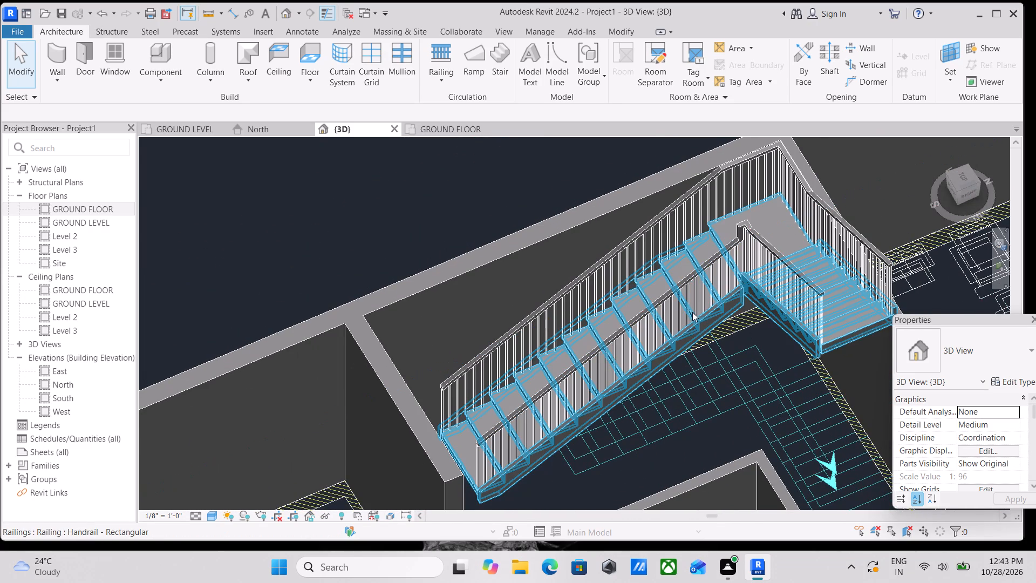
{"action": "scroll", "coordinate": [689, 300], "scroll_direction": "down", "scroll_amount": 1}
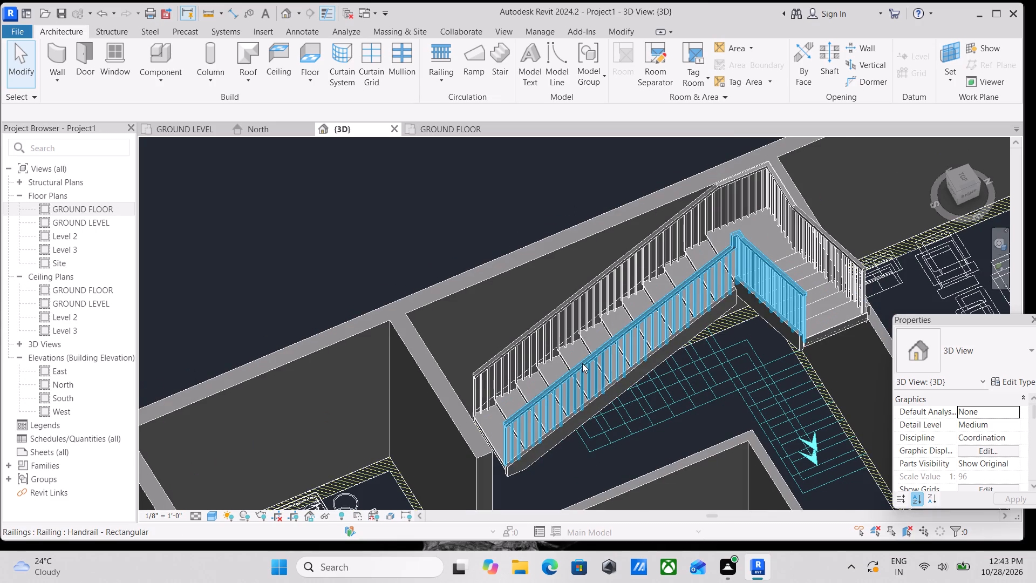
{"action": "middle_click_drag", "start_coordinate": [582, 363], "coordinate": [646, 416], "text": "shift"}
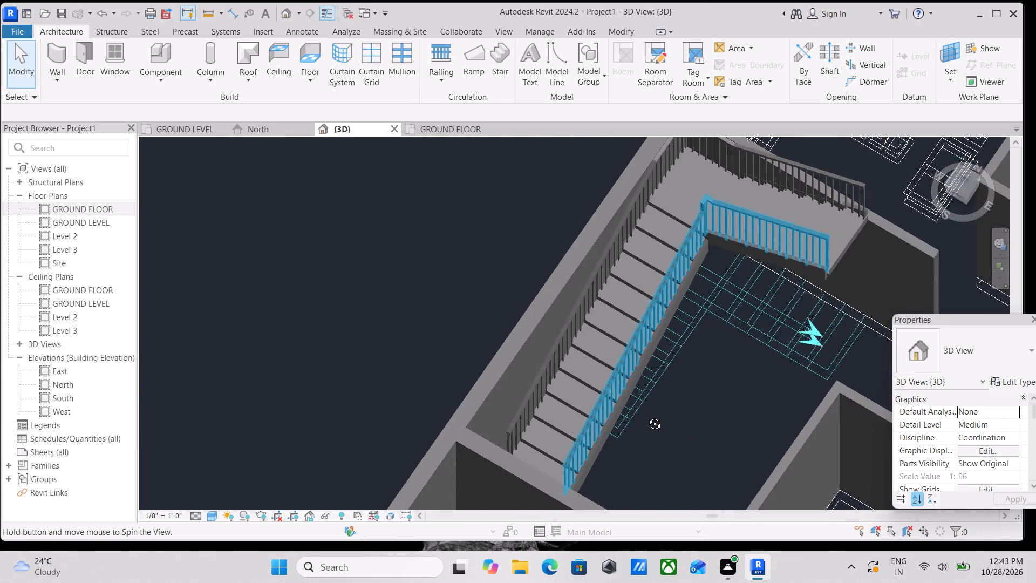
{"action": "middle_click_drag", "start_coordinate": [646, 416], "coordinate": [720, 238], "text": "shift"}
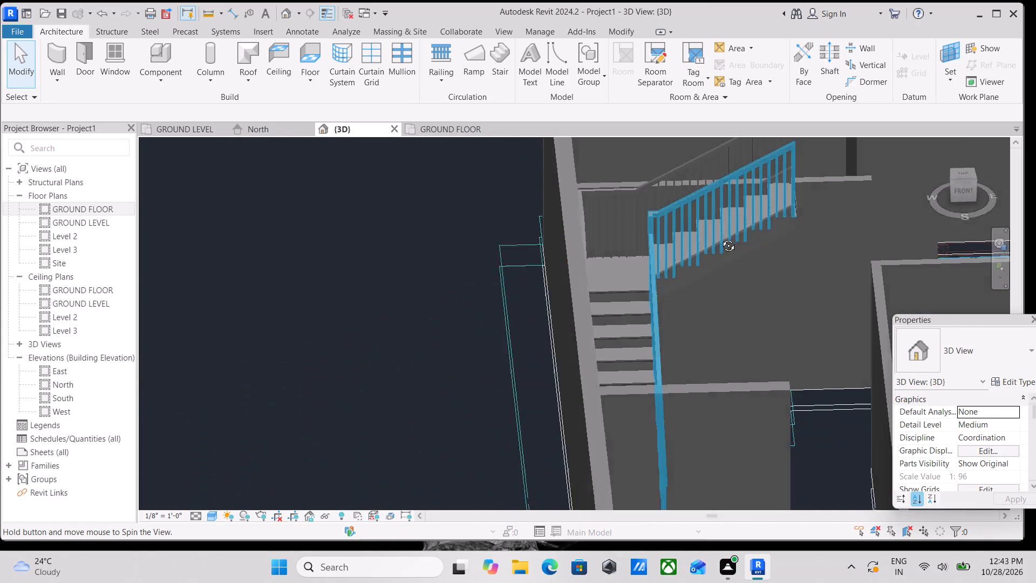
{"action": "middle_click_drag", "start_coordinate": [720, 238], "coordinate": [780, 379], "text": "shift"}
{"action": "middle_click_drag", "start_coordinate": [597, 257], "coordinate": [530, 340], "text": "shift"}
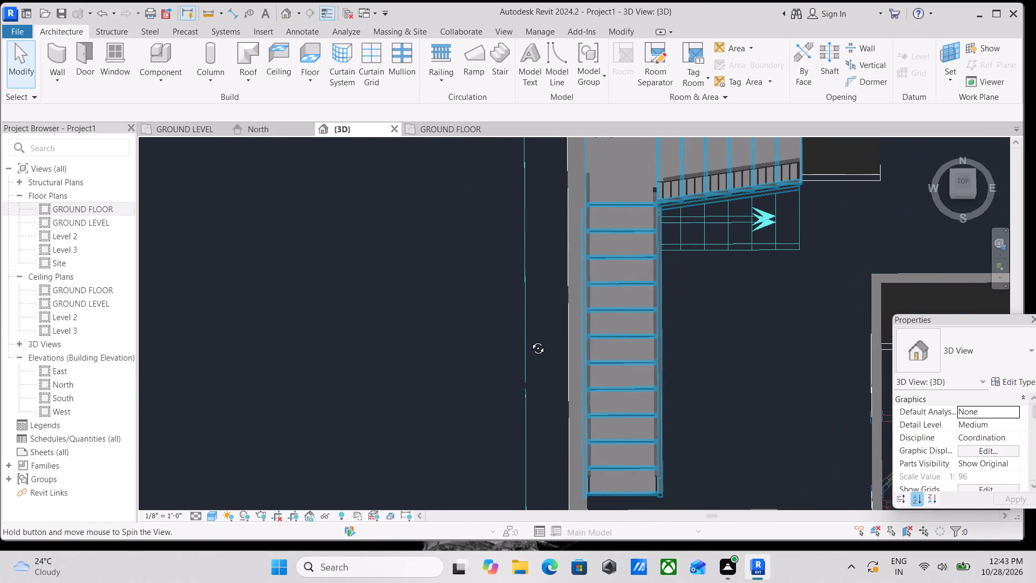
{"action": "middle_click_drag", "start_coordinate": [530, 340], "coordinate": [612, 268], "text": "shift"}
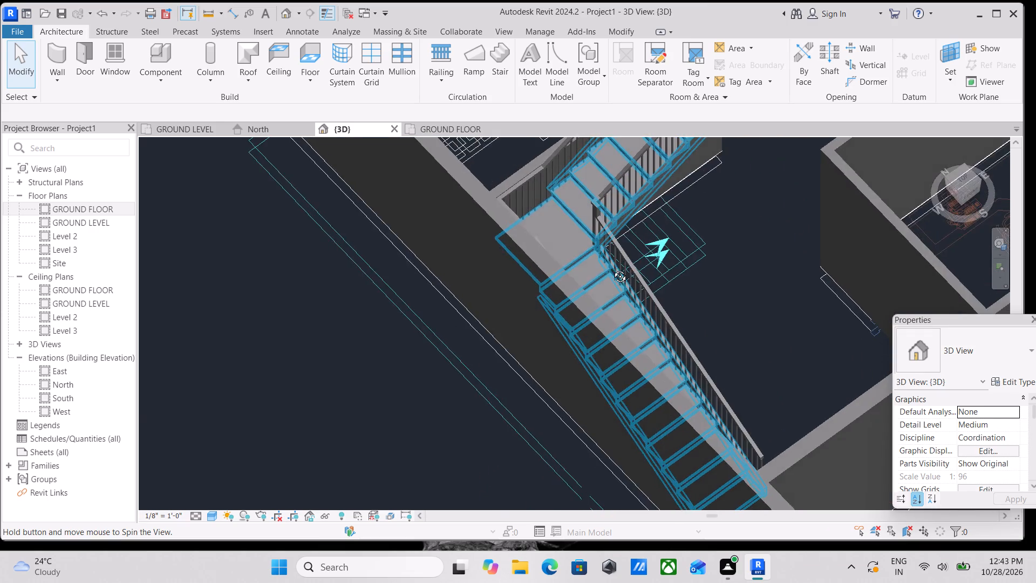
{"action": "middle_click_drag", "start_coordinate": [612, 268], "coordinate": [510, 292], "text": "shift"}
{"action": "scroll", "coordinate": [693, 398], "scroll_direction": "up", "scroll_amount": 6}
{"action": "scroll", "coordinate": [611, 368], "scroll_direction": "down", "scroll_amount": 4}
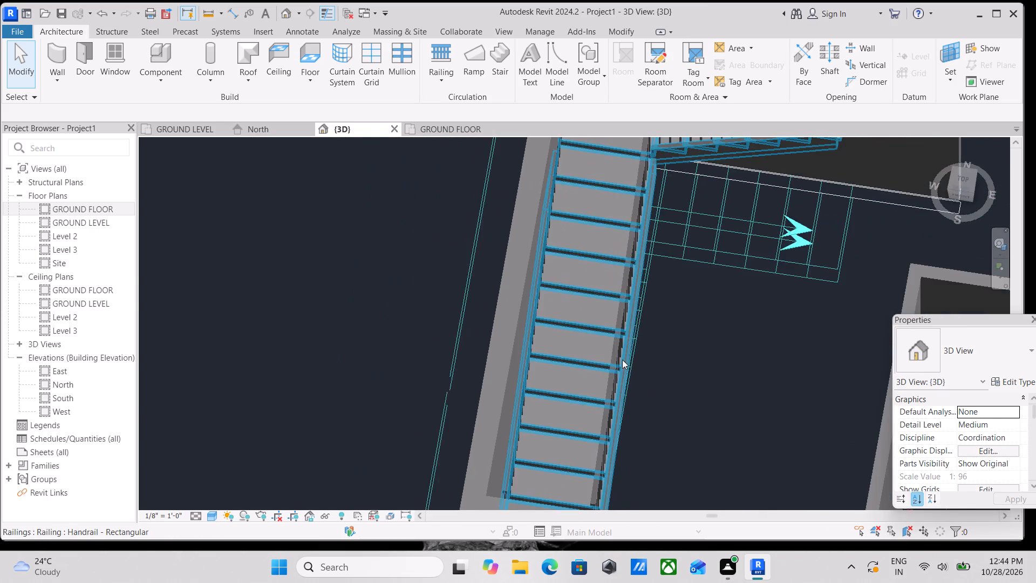
{"action": "scroll", "coordinate": [622, 360], "scroll_direction": "down", "scroll_amount": 4}
{"action": "scroll", "coordinate": [674, 354], "scroll_direction": "down", "scroll_amount": 2}
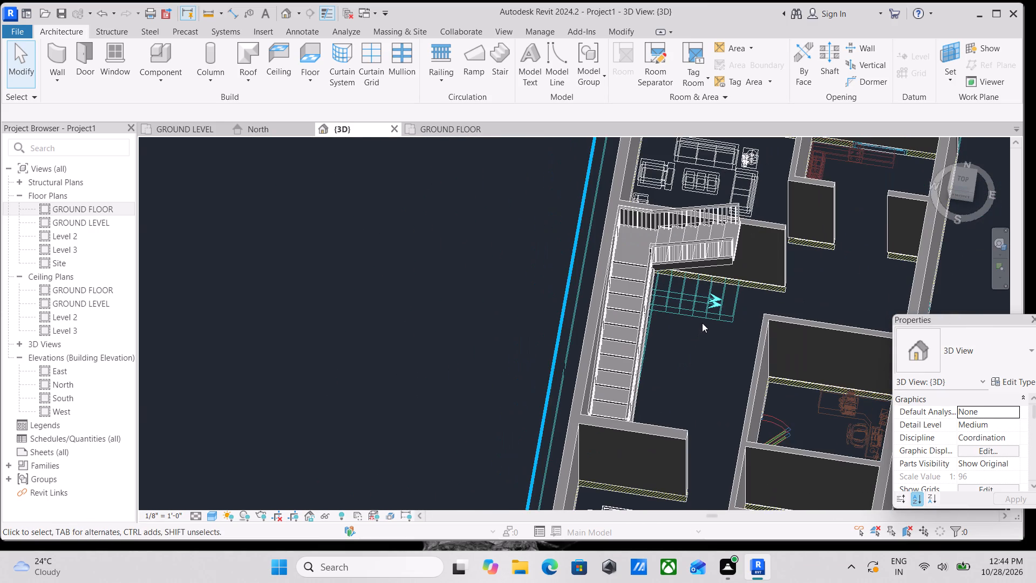
{"action": "scroll", "coordinate": [698, 276], "scroll_direction": "up", "scroll_amount": 6}
{"action": "scroll", "coordinate": [702, 273], "scroll_direction": "down", "scroll_amount": 3}
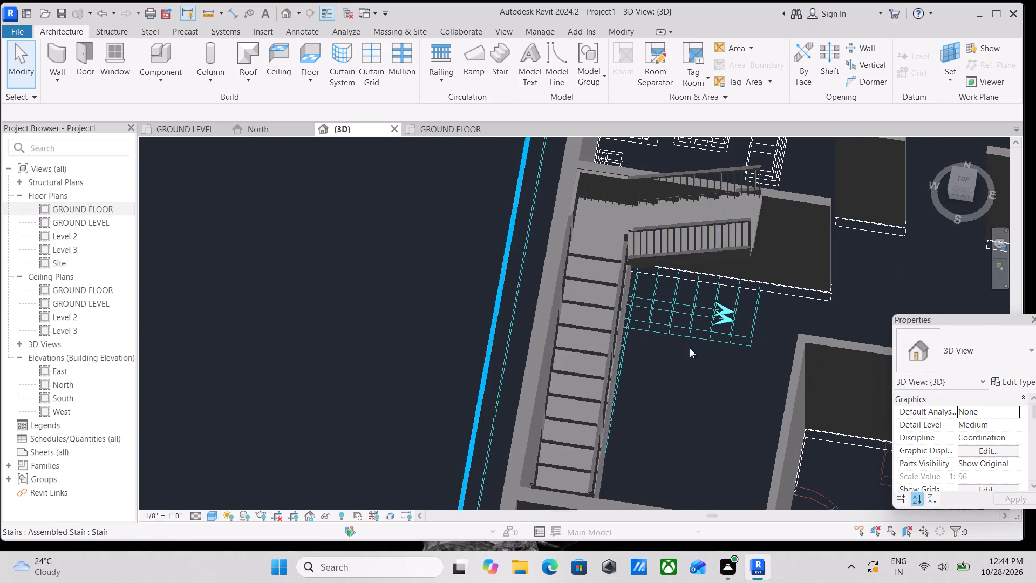
{"action": "middle_click_drag", "start_coordinate": [638, 411], "coordinate": [614, 292], "text": "shift"}
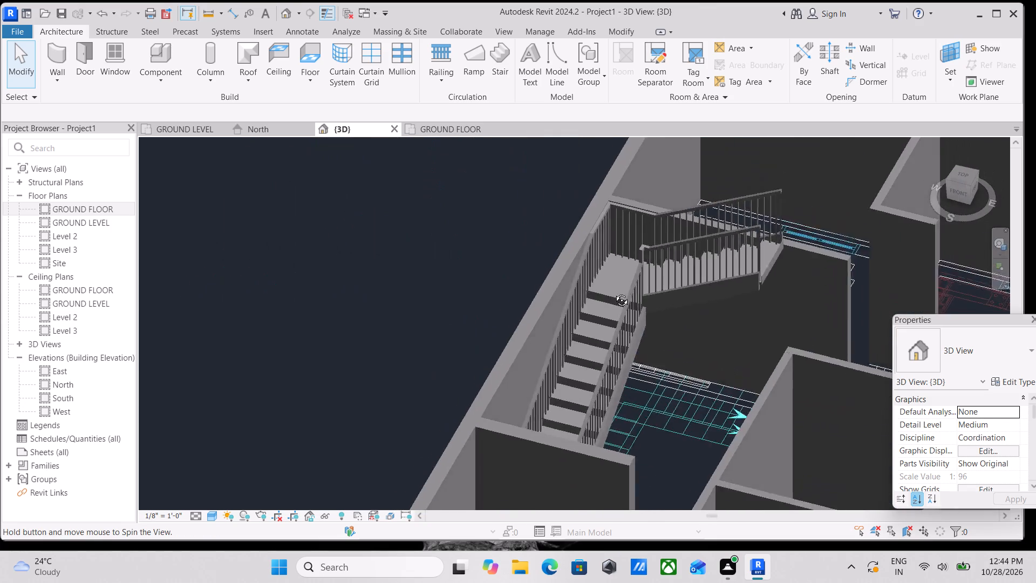
{"action": "middle_click_drag", "start_coordinate": [614, 292], "coordinate": [650, 274], "text": "shift"}
{"action": "middle_click_drag", "start_coordinate": [648, 372], "coordinate": [725, 305], "text": "shift"}
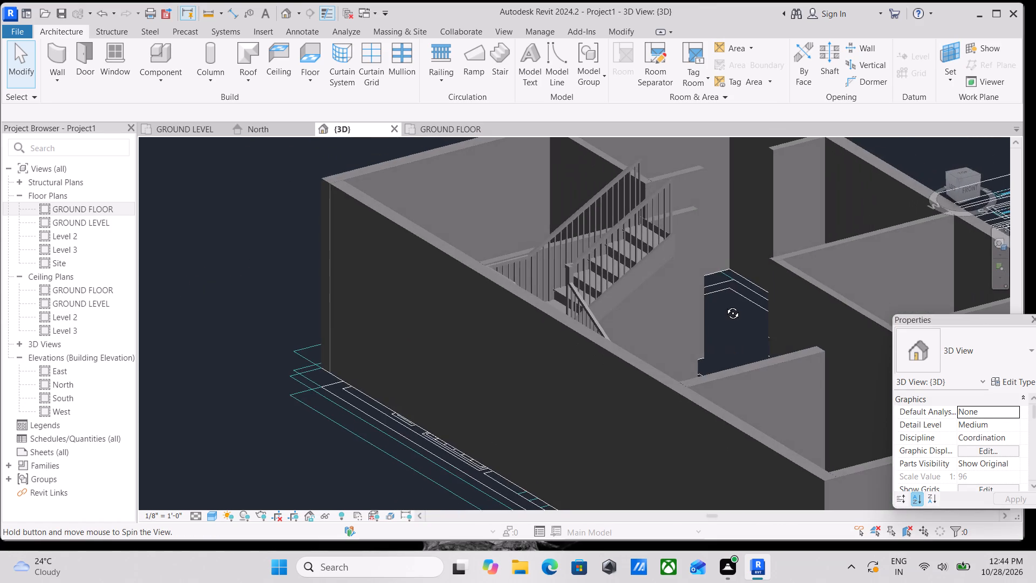
Check the stair in 3D from above, and review the stair and room layout in the GROUND FLOOR plan.
{"action": "middle_click_drag", "start_coordinate": [725, 305], "coordinate": [589, 397], "text": "shift"}
{"action": "middle_click_drag", "start_coordinate": [662, 364], "coordinate": [687, 395], "text": "shift"}
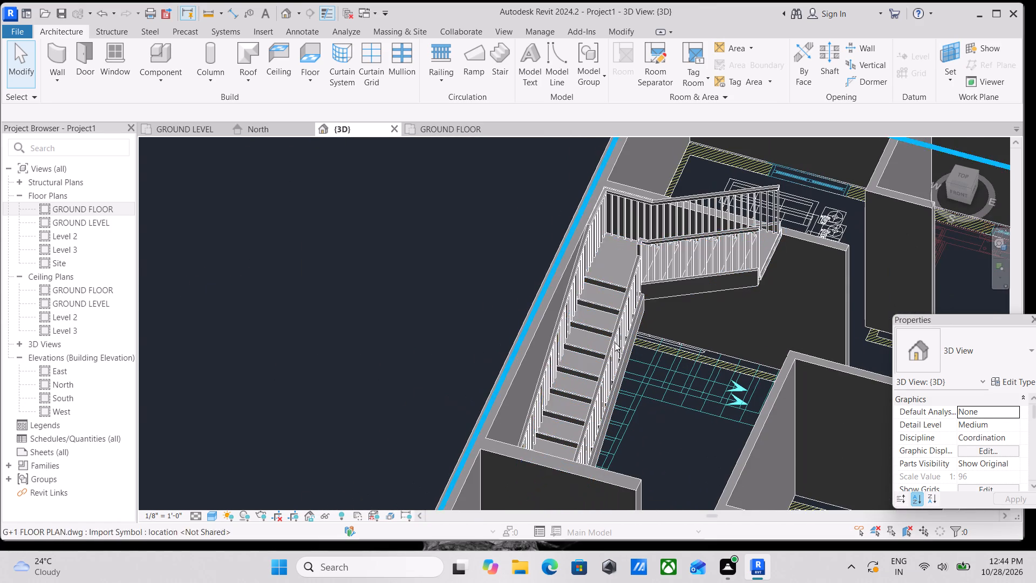
{"action": "left_click", "coordinate": [457, 131]}
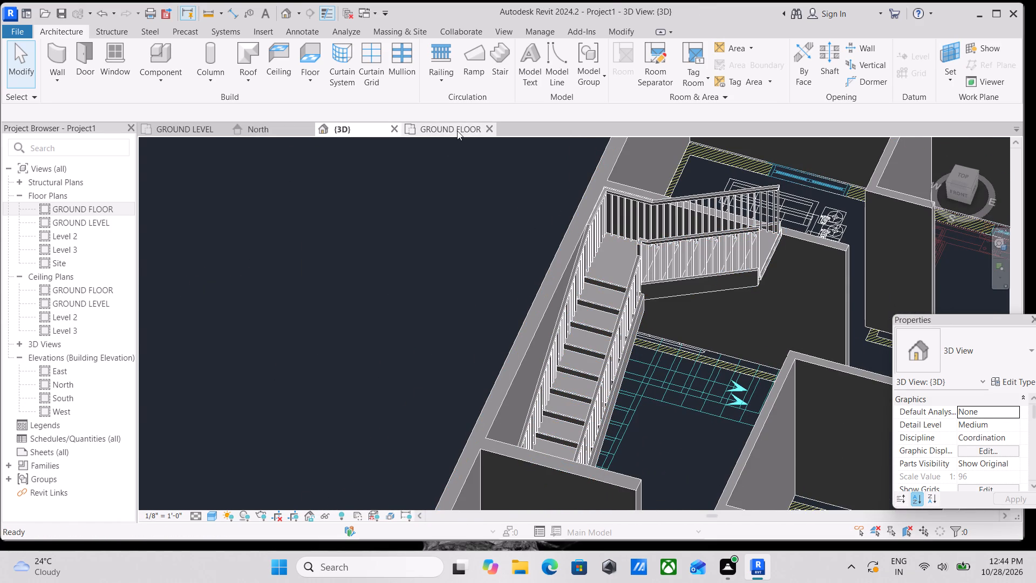
{"action": "scroll", "coordinate": [655, 296], "scroll_direction": "down", "scroll_amount": 1}
{"action": "middle_click_drag", "start_coordinate": [660, 296], "coordinate": [526, 319]}
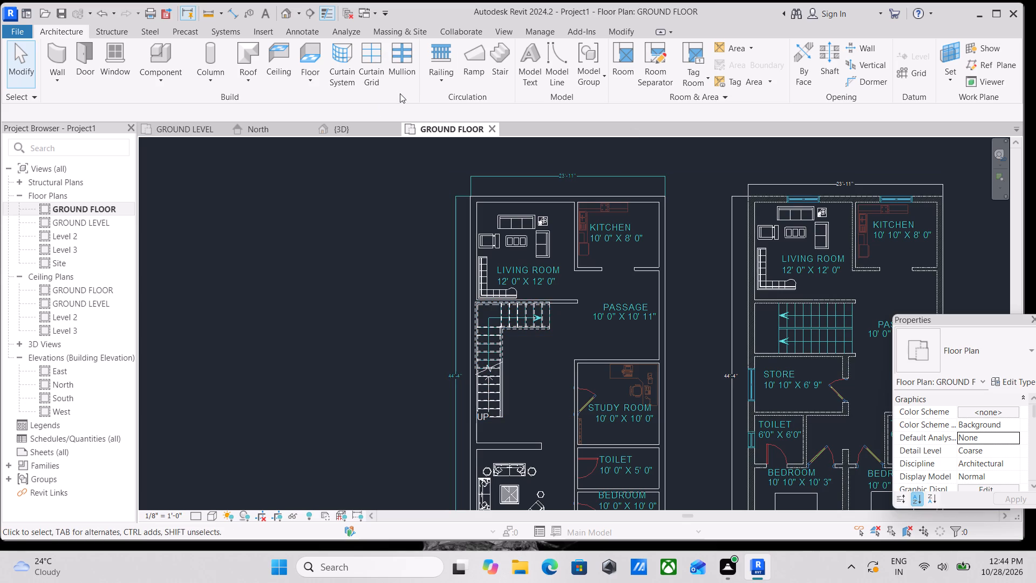
{"action": "scroll", "coordinate": [557, 348], "scroll_direction": "down", "scroll_amount": 2}
{"action": "middle_click_drag", "start_coordinate": [590, 329], "coordinate": [608, 276]}
{"action": "scroll", "coordinate": [606, 390], "scroll_direction": "up", "scroll_amount": 3}
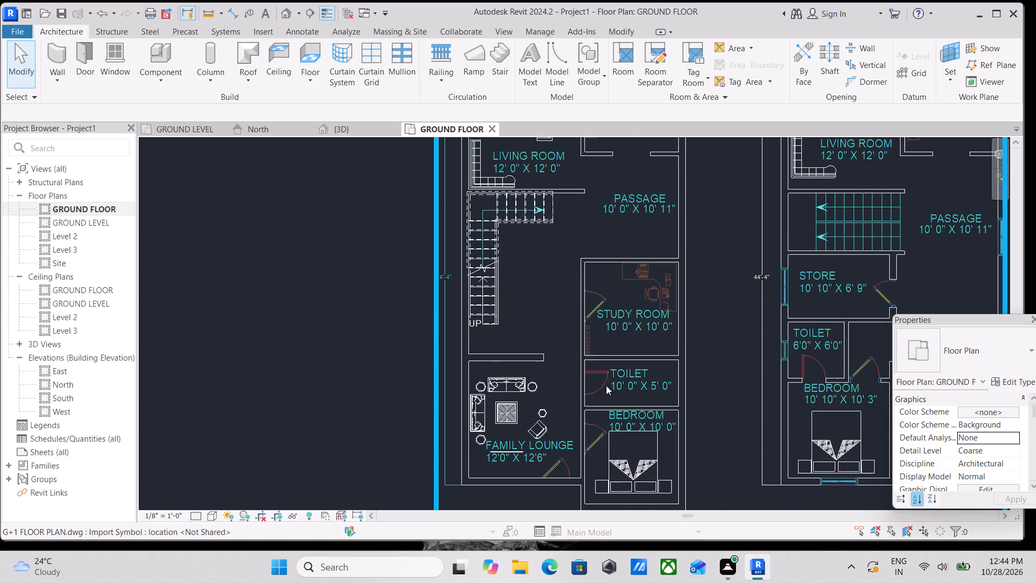
{"action": "middle_click_drag", "start_coordinate": [541, 284], "coordinate": [554, 319]}
{"action": "scroll", "coordinate": [574, 279], "scroll_direction": "down", "scroll_amount": 2}
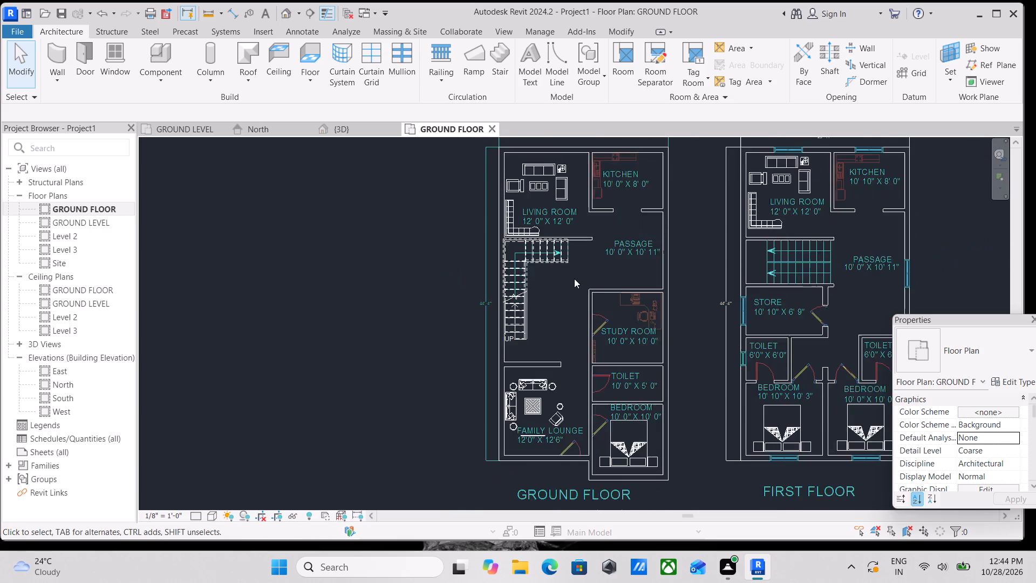
{"action": "middle_click_drag", "start_coordinate": [574, 279], "coordinate": [572, 370]}
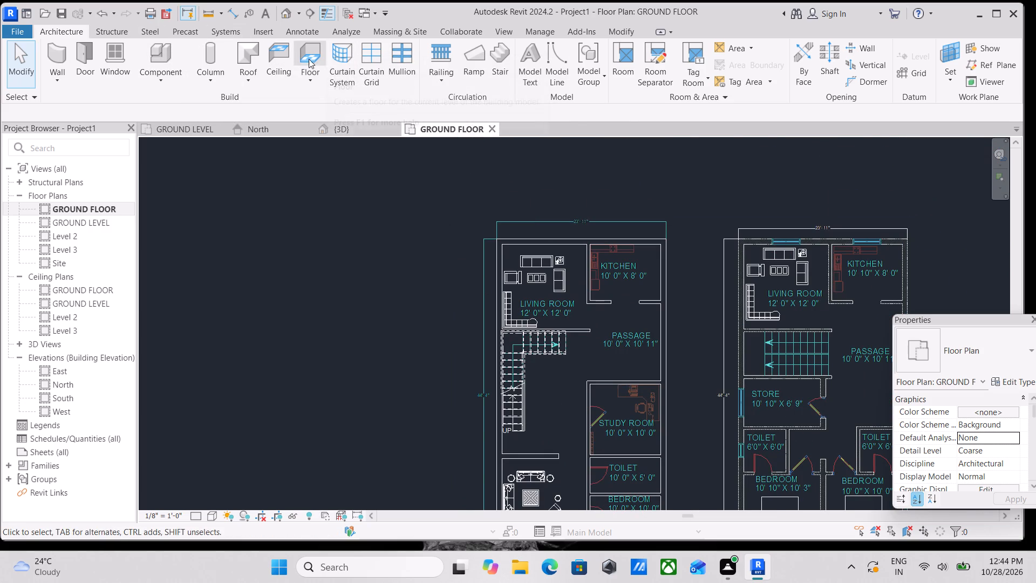
Start an architectural floor and duplicate the Generic - 12" type as FLOORING GROUND FLOOR 1'.
{"action": "left_click", "coordinate": [319, 78]}
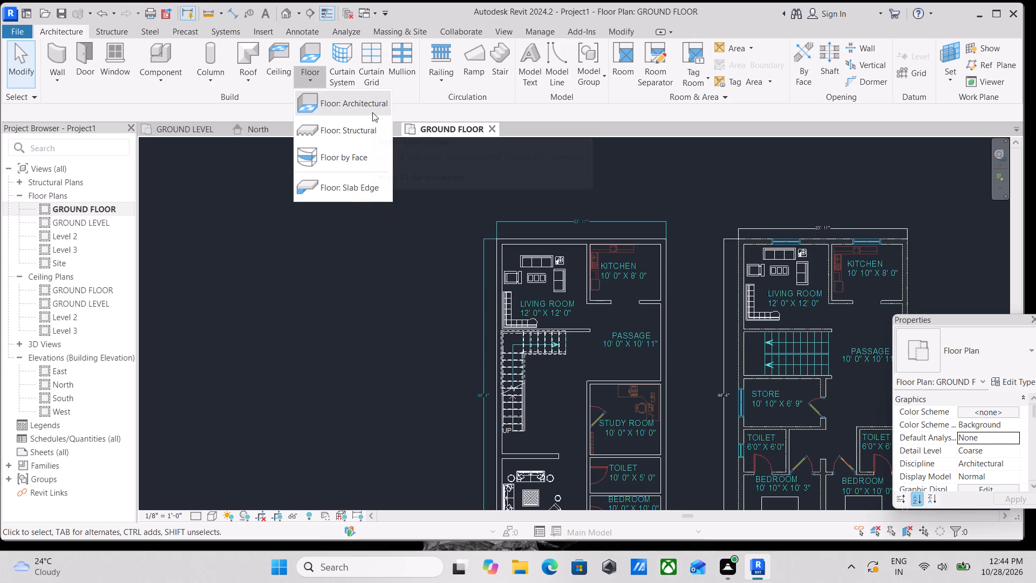
{"action": "left_click", "coordinate": [372, 97]}
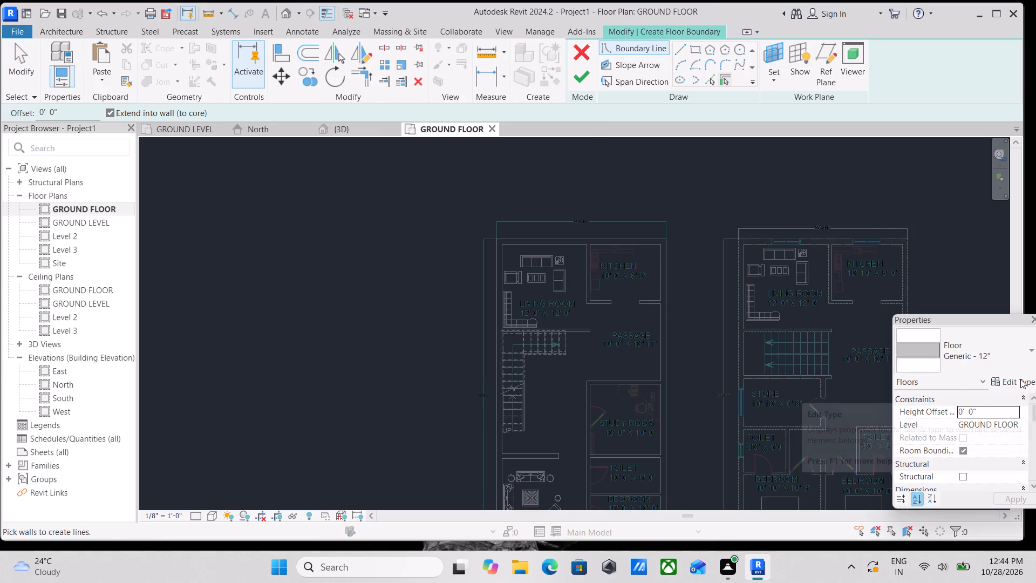
{"action": "left_click", "coordinate": [1020, 379]}
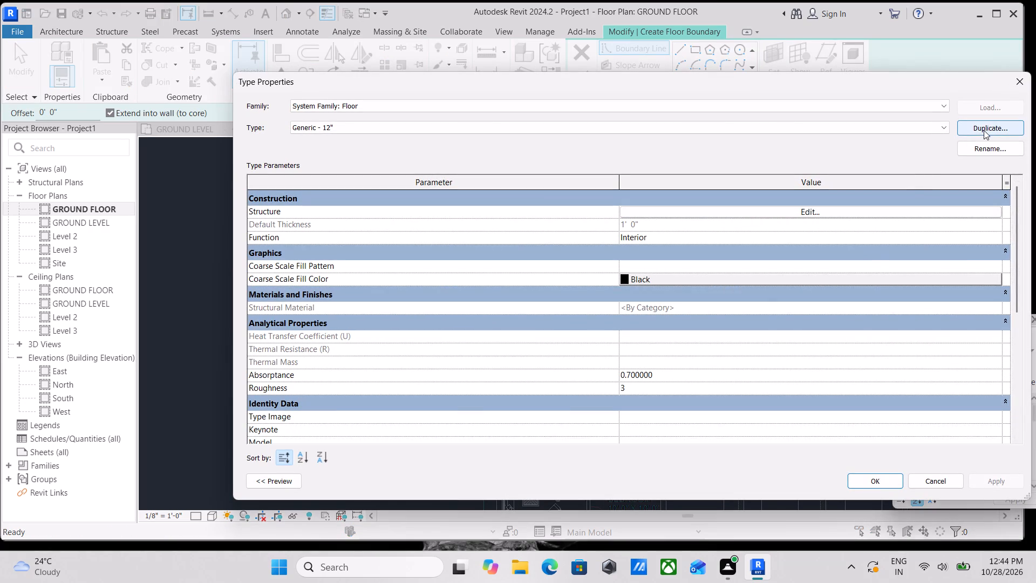
{"action": "left_click", "coordinate": [984, 124]}
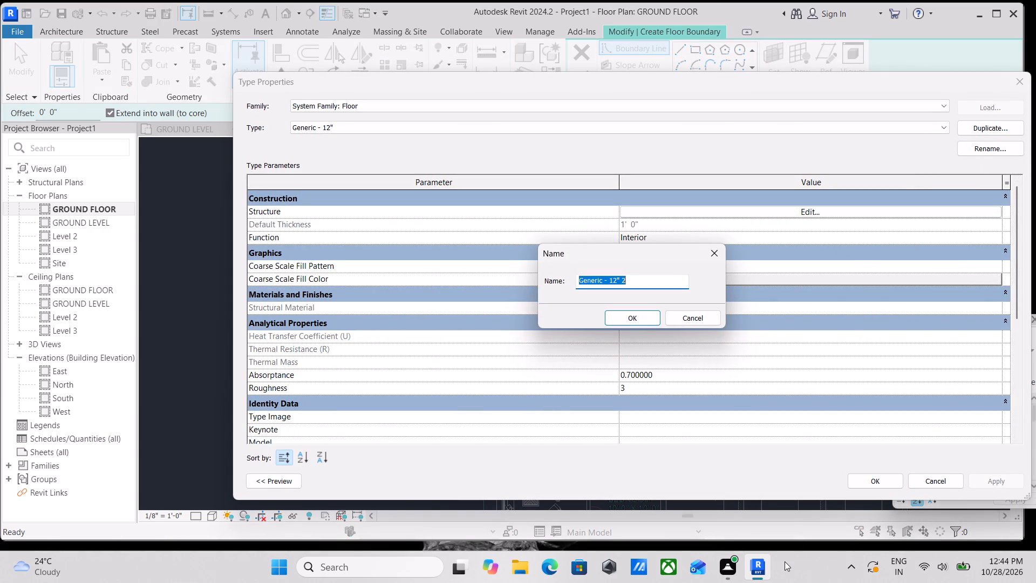
{"action": "key", "text": "BackSpace"}
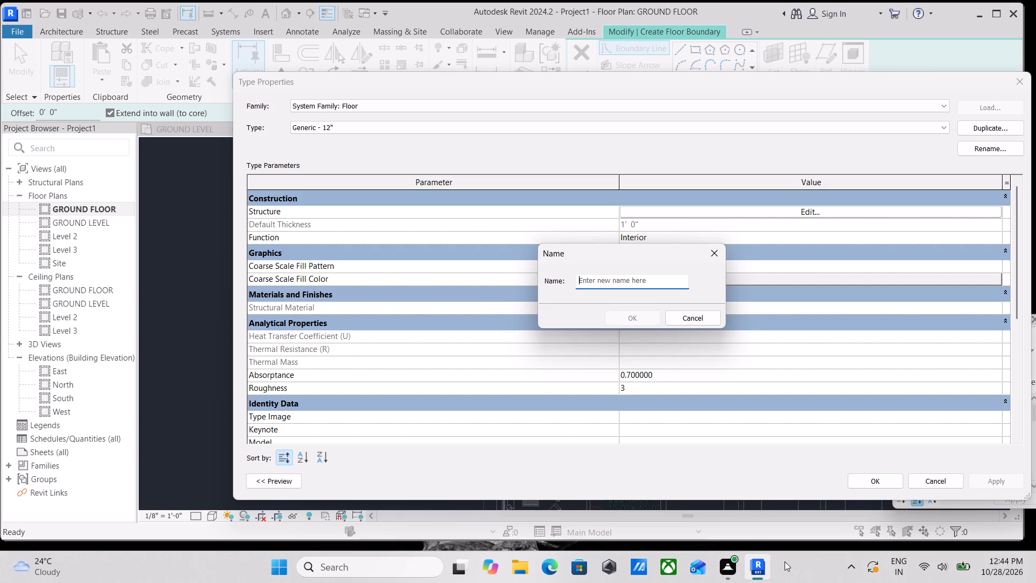
{"action": "type", "text": "IN"}
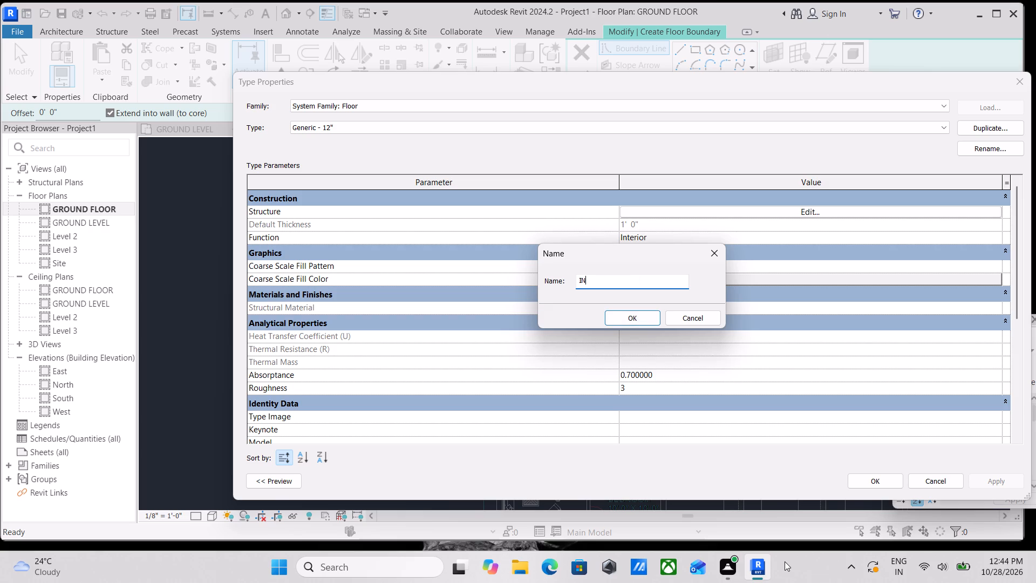
{"action": "key", "text": "BackSpace"}
{"action": "key", "text": "BackSpace"}
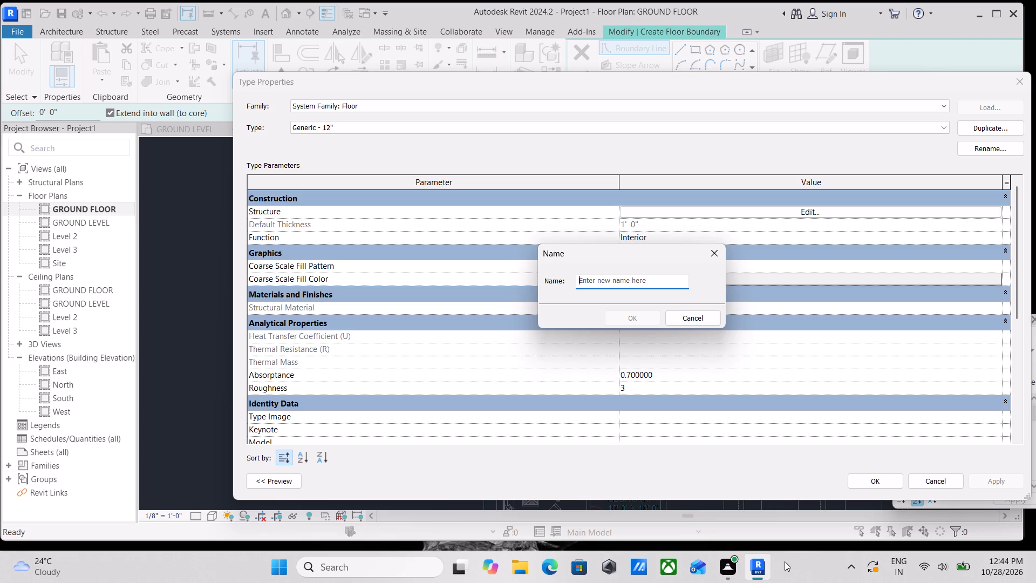
{"action": "type", "text": "FLOORING DL"}
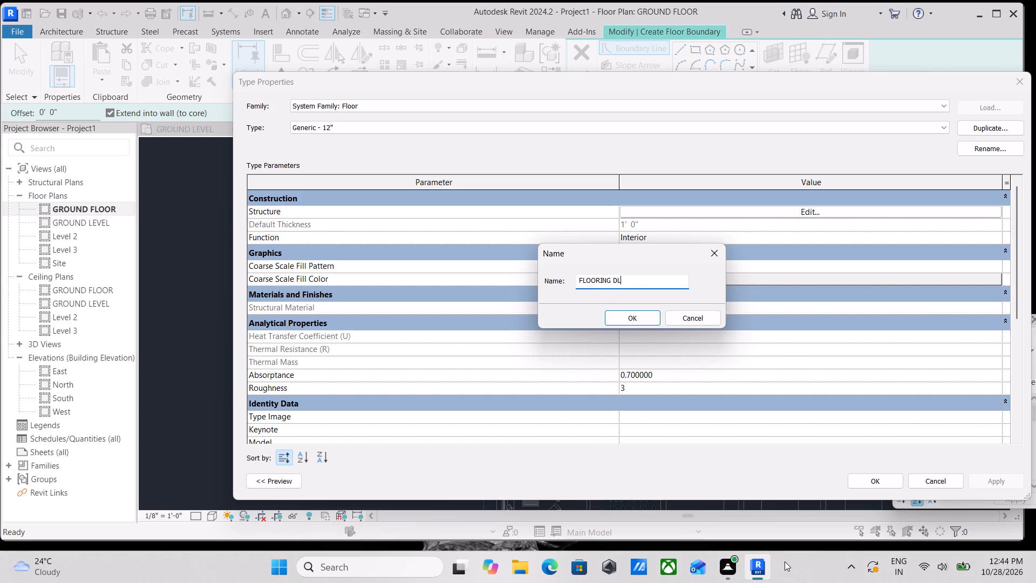
{"action": "key", "text": "BackSpace"}
{"action": "key", "text": "BackSpace"}
{"action": "type", "text": "GROUND FLOOR"}
{"action": "key", "text": "space"}
{"action": "type", "text": "1'"}
{"action": "left_click", "coordinate": [628, 318]}
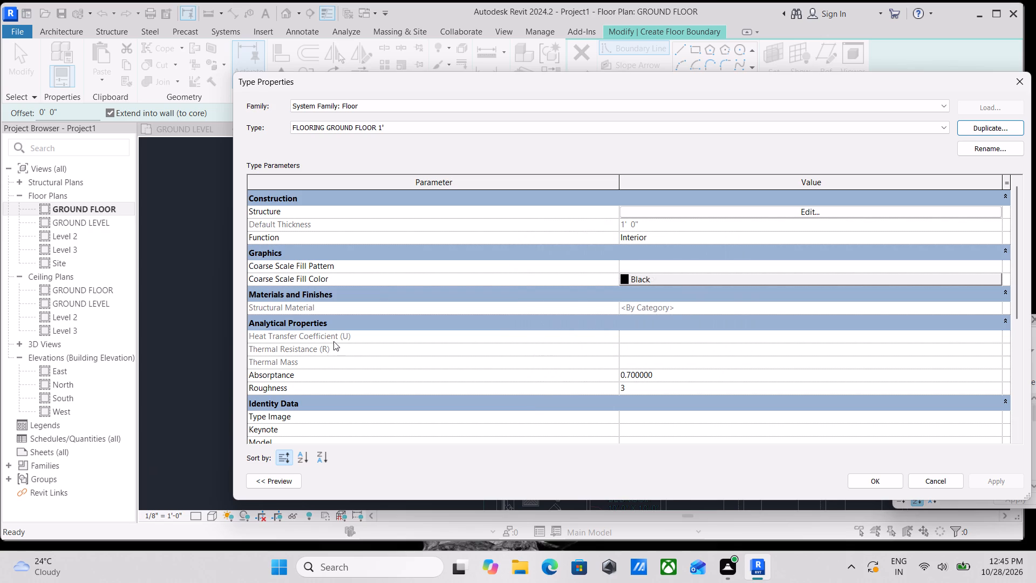
Create a new material for the floor type's structure layer and name it MARBLE FLOORING 1'.
{"action": "left_click", "coordinate": [830, 210]}
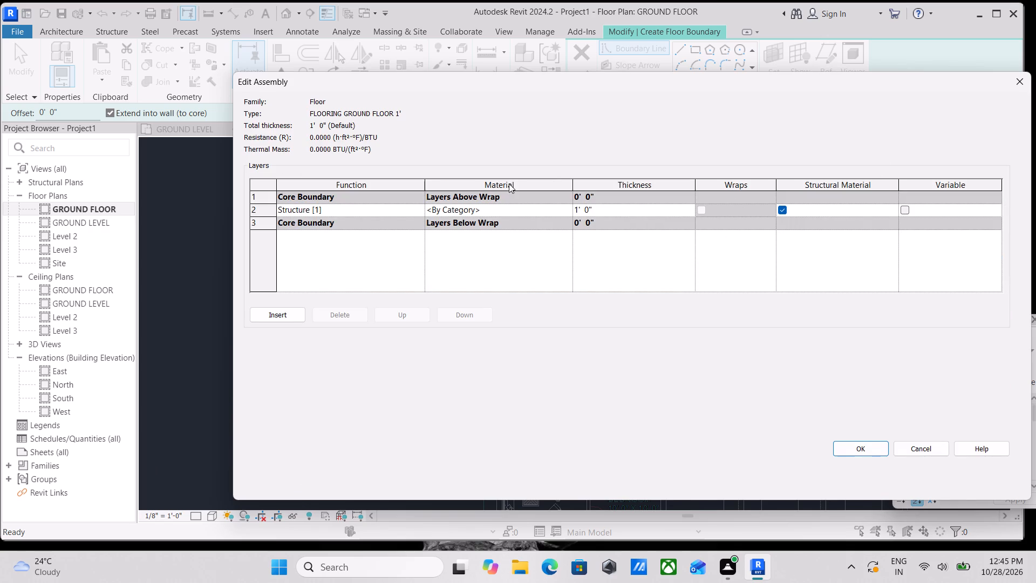
{"action": "left_click", "coordinate": [494, 207]}
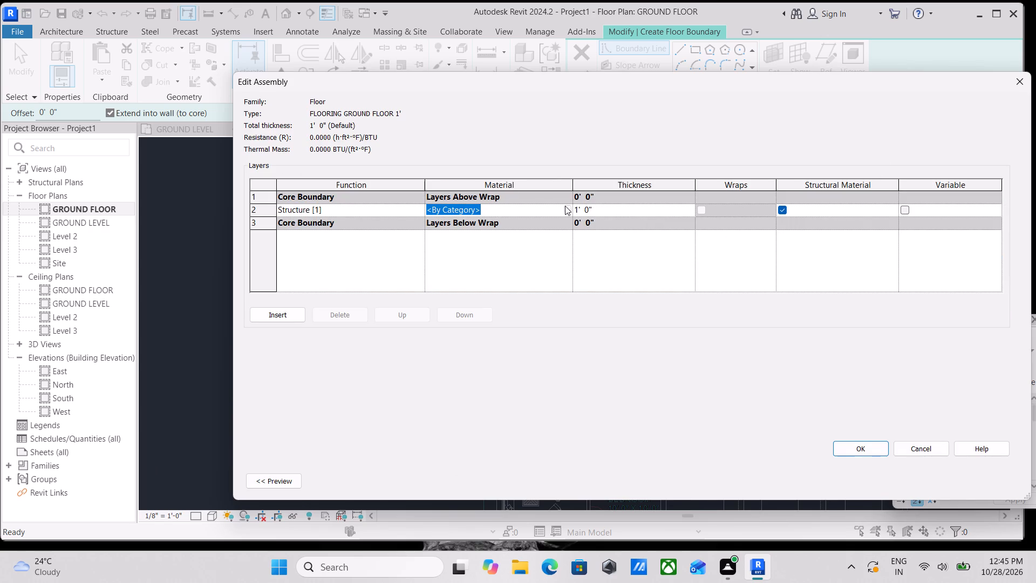
{"action": "left_click", "coordinate": [565, 206]}
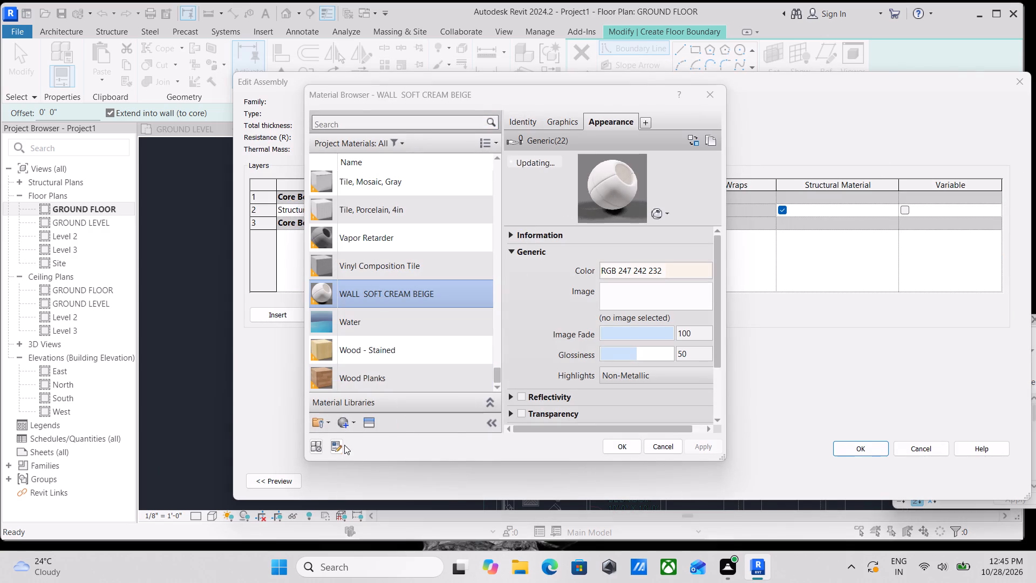
{"action": "left_click", "coordinate": [344, 423]}
{"action": "left_click", "coordinate": [386, 442]}
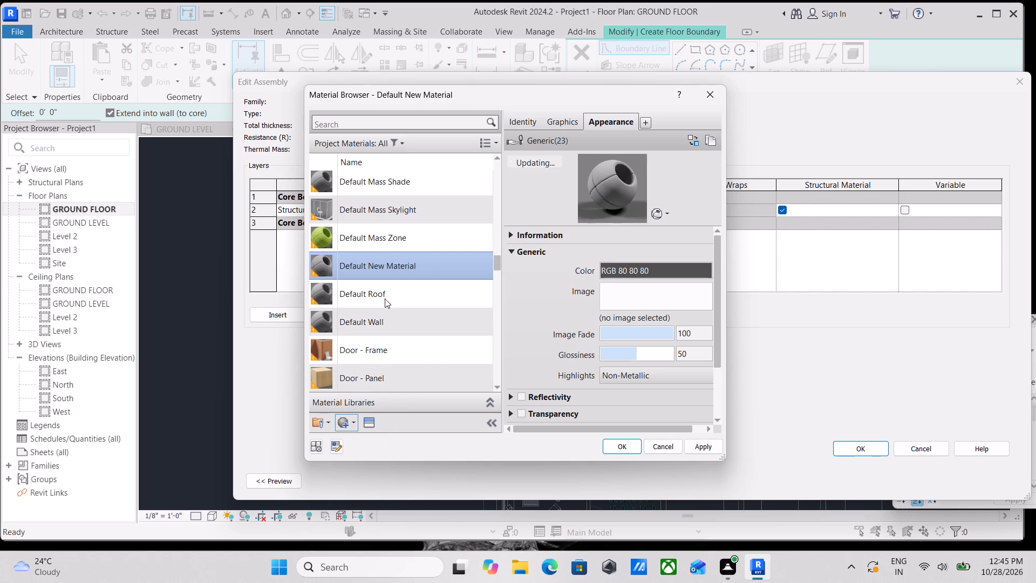
{"action": "right_click", "coordinate": [378, 265]}
{"action": "left_click", "coordinate": [408, 317]}
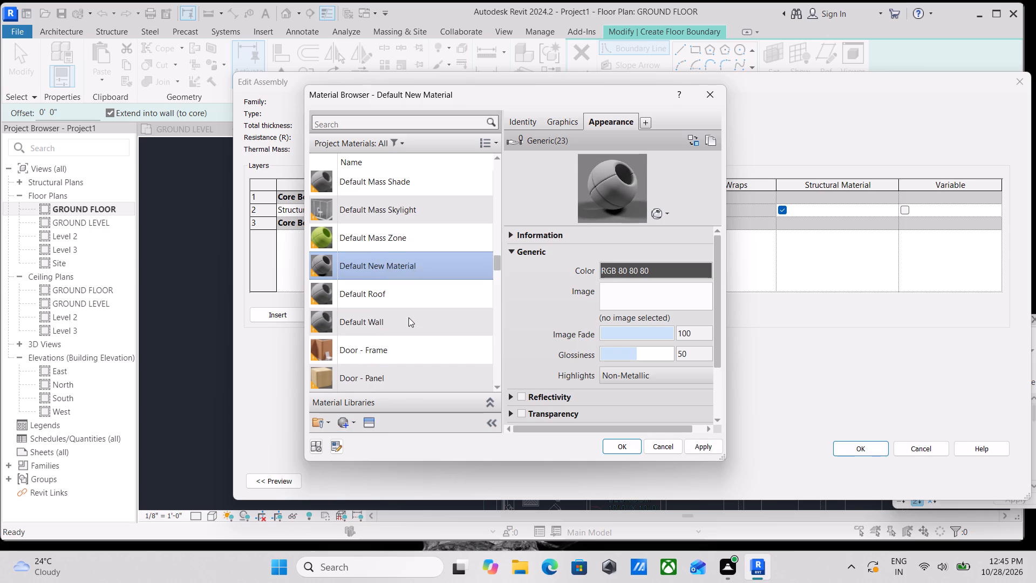
{"action": "key", "text": "BackSpace"}
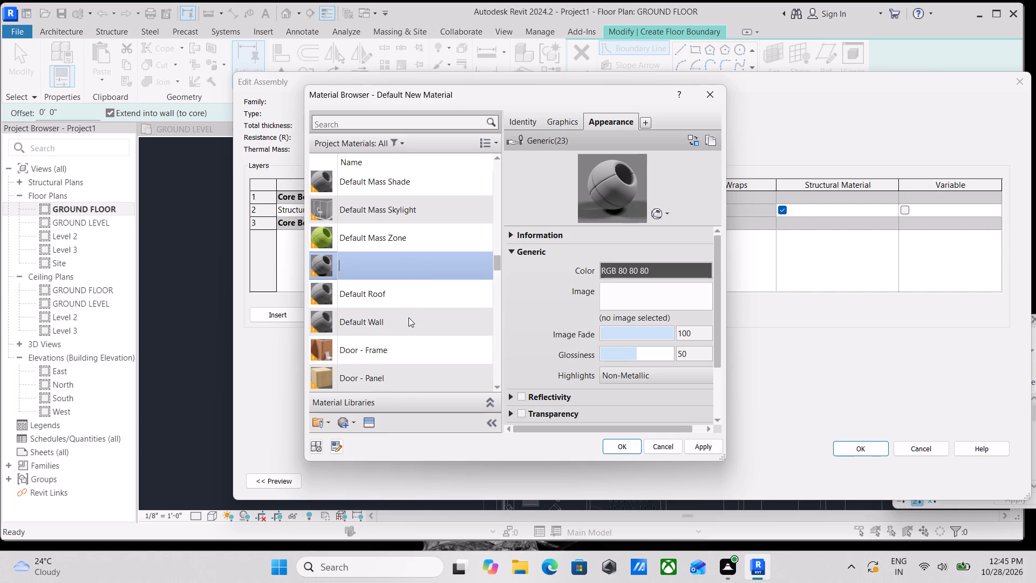
{"action": "type", "text": "FE"}
{"action": "key", "text": "BackSpace"}
{"action": "key", "text": "BackSpace"}
{"action": "type", "text": "MARBLE FLOORING"}
{"action": "key", "text": "space"}
{"action": "type", "text": "1'"}
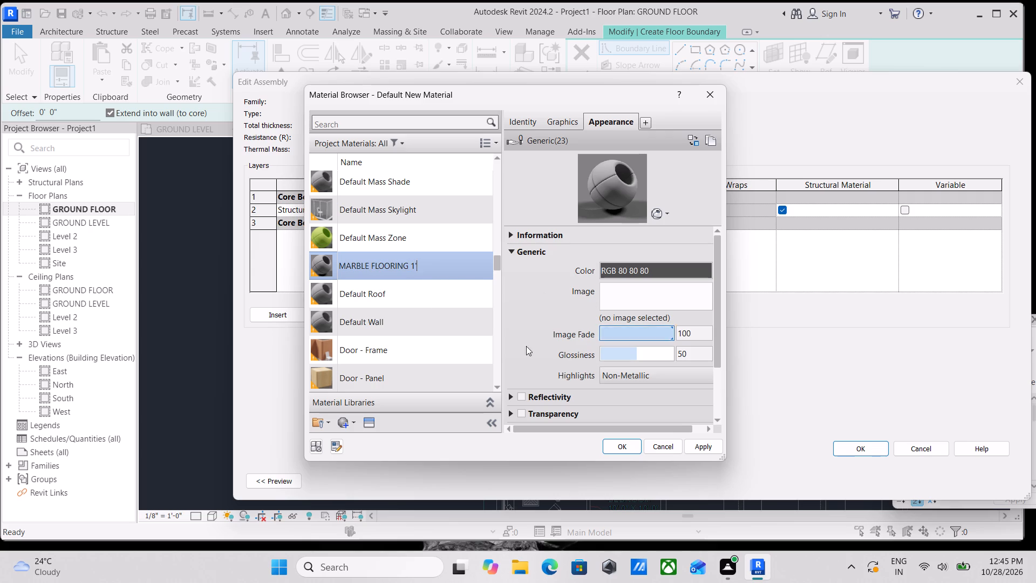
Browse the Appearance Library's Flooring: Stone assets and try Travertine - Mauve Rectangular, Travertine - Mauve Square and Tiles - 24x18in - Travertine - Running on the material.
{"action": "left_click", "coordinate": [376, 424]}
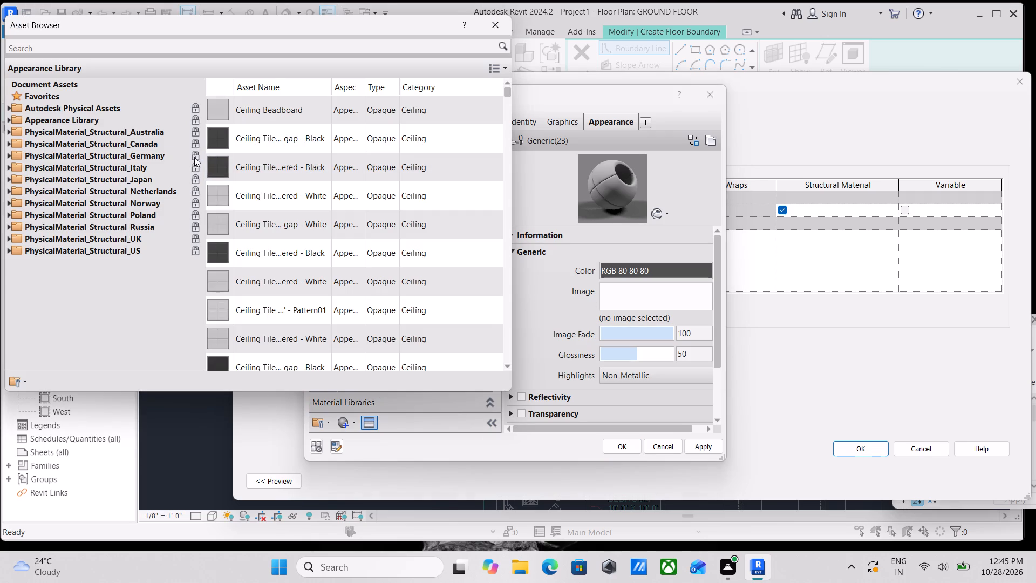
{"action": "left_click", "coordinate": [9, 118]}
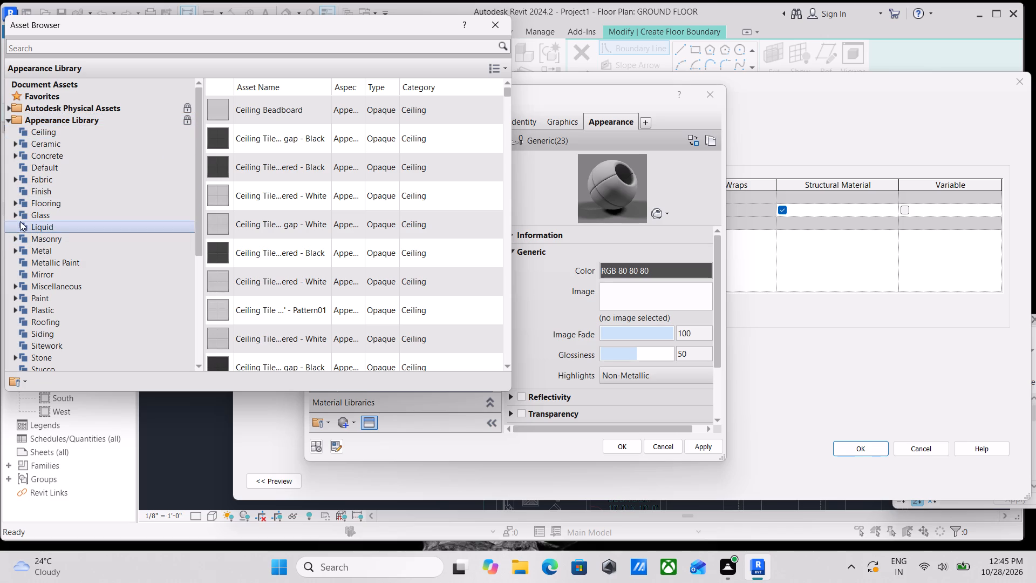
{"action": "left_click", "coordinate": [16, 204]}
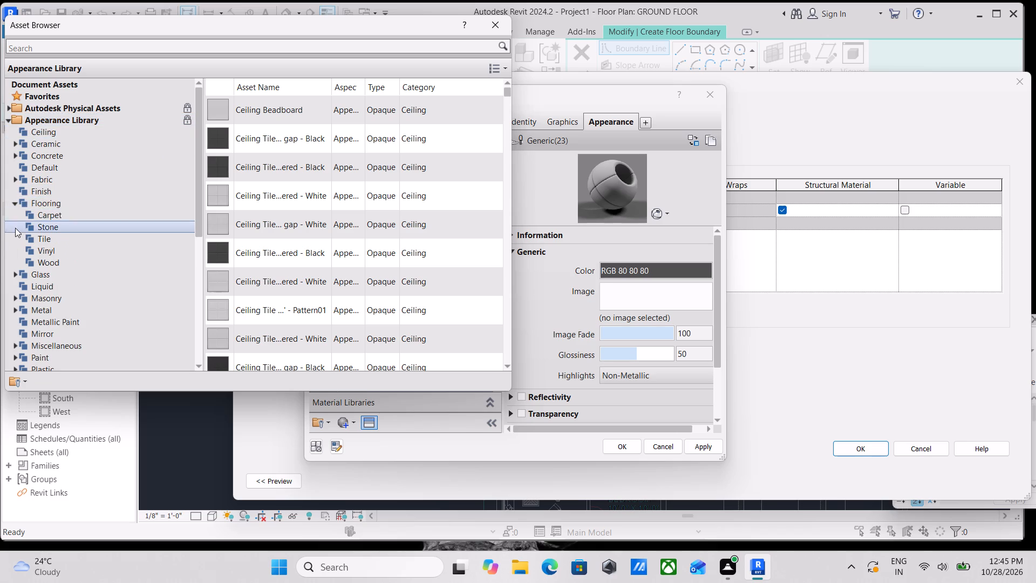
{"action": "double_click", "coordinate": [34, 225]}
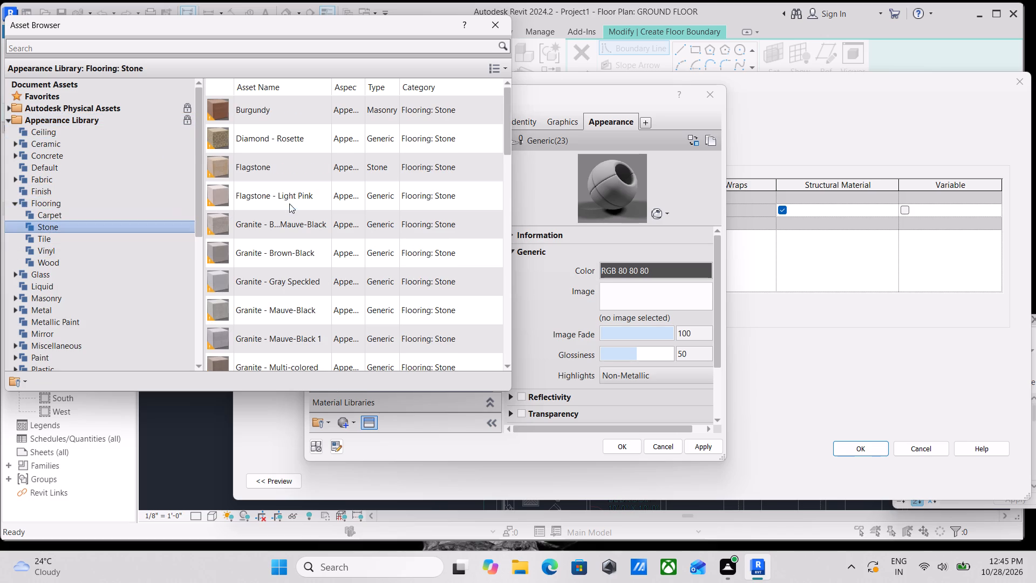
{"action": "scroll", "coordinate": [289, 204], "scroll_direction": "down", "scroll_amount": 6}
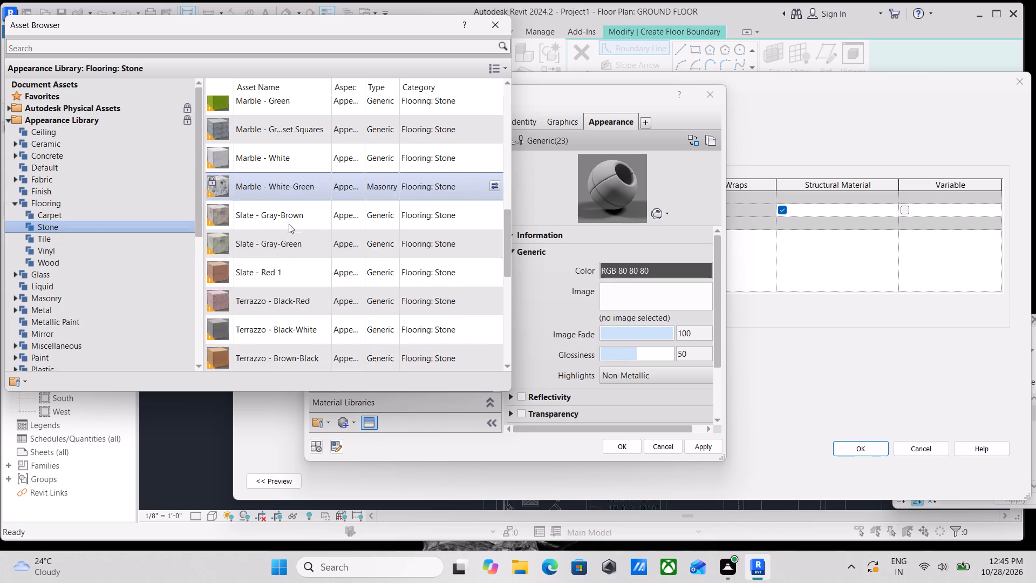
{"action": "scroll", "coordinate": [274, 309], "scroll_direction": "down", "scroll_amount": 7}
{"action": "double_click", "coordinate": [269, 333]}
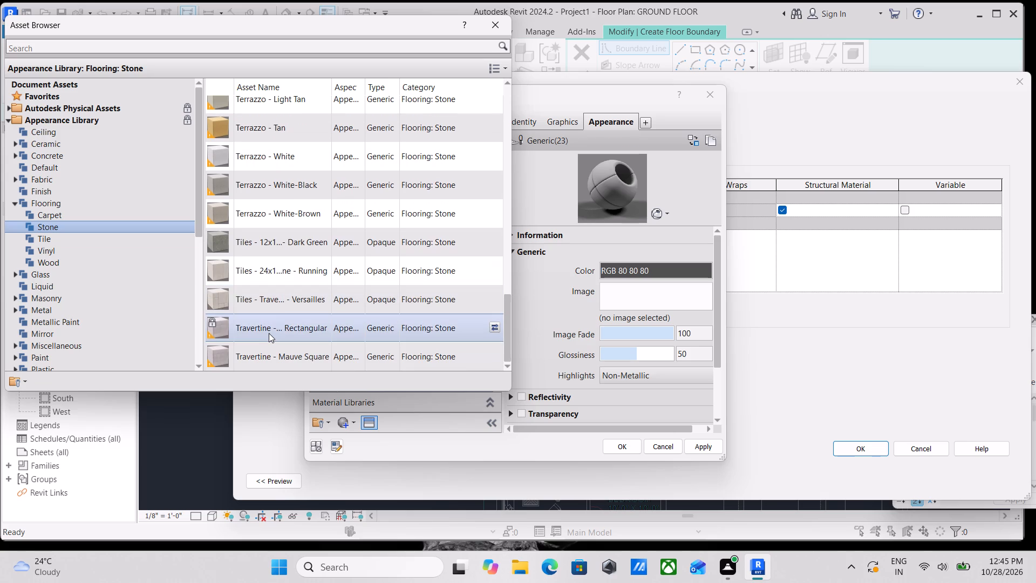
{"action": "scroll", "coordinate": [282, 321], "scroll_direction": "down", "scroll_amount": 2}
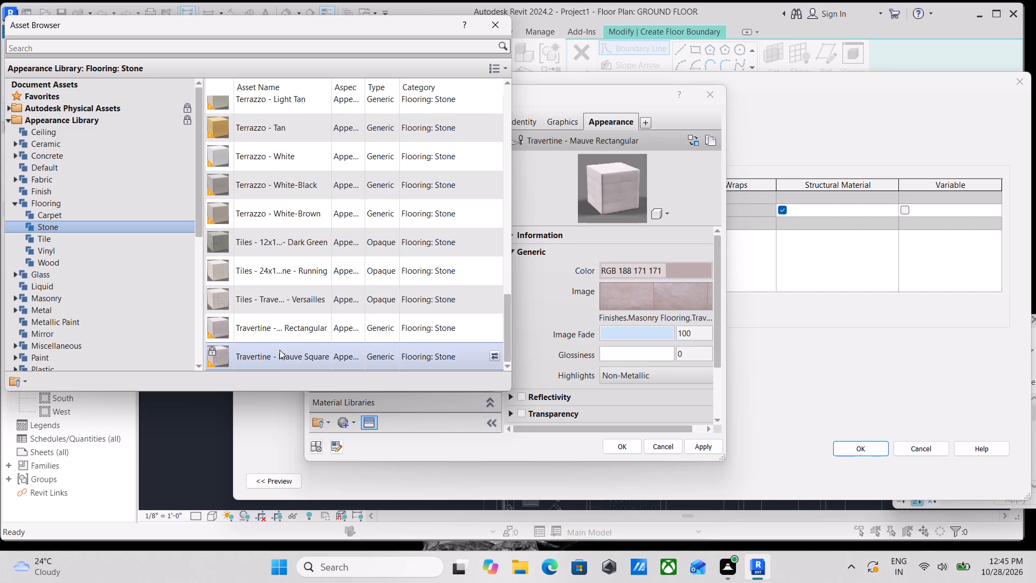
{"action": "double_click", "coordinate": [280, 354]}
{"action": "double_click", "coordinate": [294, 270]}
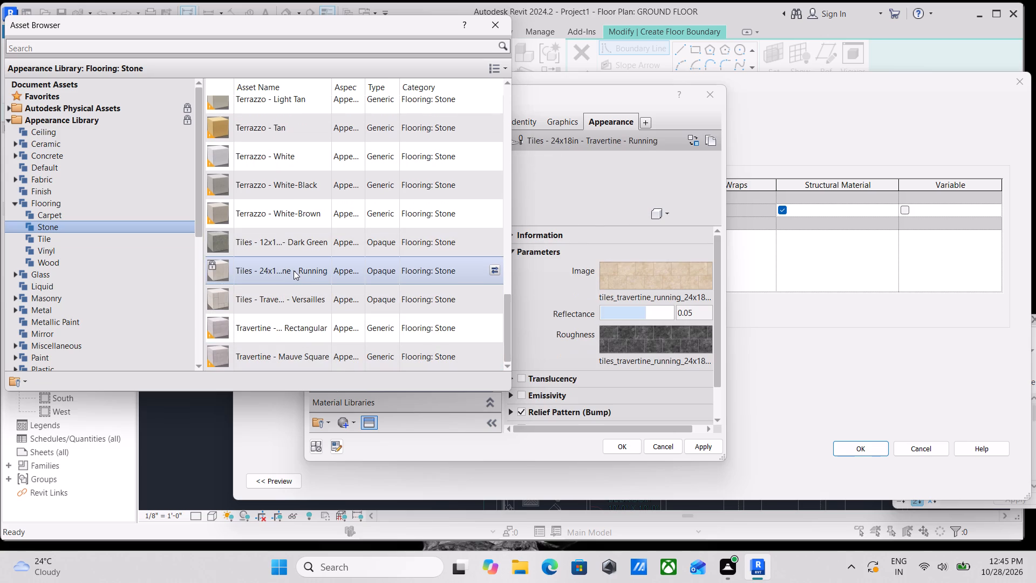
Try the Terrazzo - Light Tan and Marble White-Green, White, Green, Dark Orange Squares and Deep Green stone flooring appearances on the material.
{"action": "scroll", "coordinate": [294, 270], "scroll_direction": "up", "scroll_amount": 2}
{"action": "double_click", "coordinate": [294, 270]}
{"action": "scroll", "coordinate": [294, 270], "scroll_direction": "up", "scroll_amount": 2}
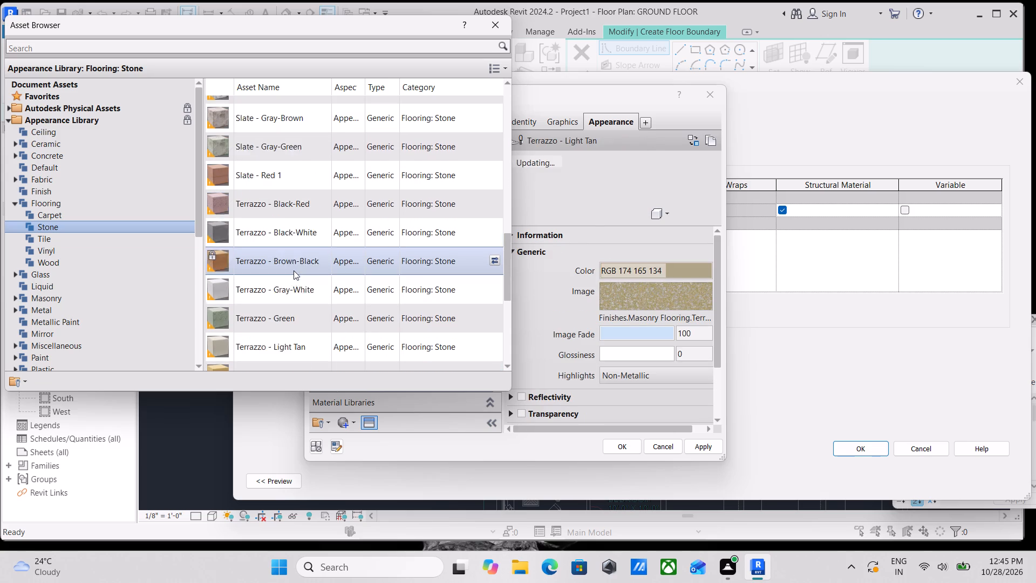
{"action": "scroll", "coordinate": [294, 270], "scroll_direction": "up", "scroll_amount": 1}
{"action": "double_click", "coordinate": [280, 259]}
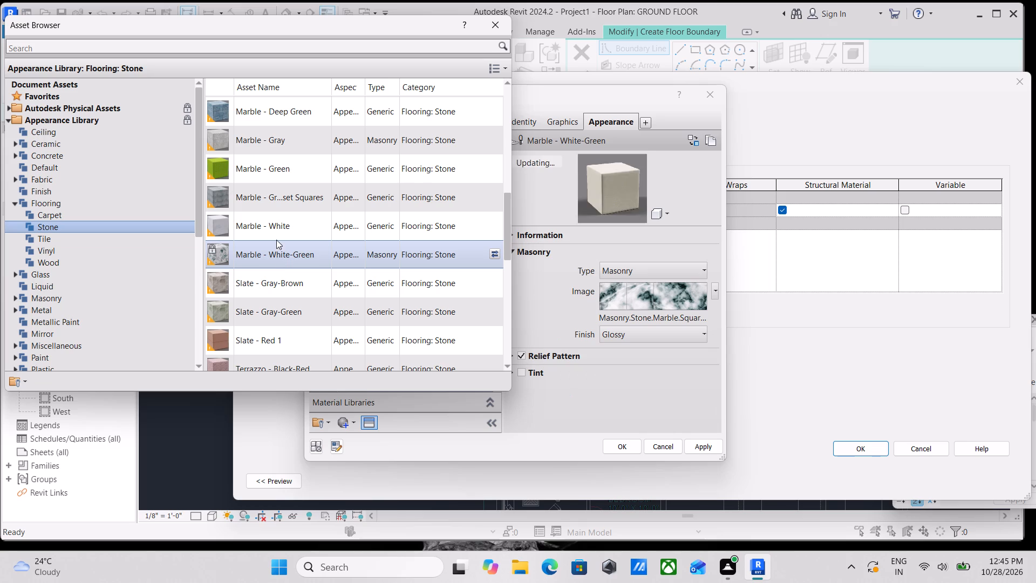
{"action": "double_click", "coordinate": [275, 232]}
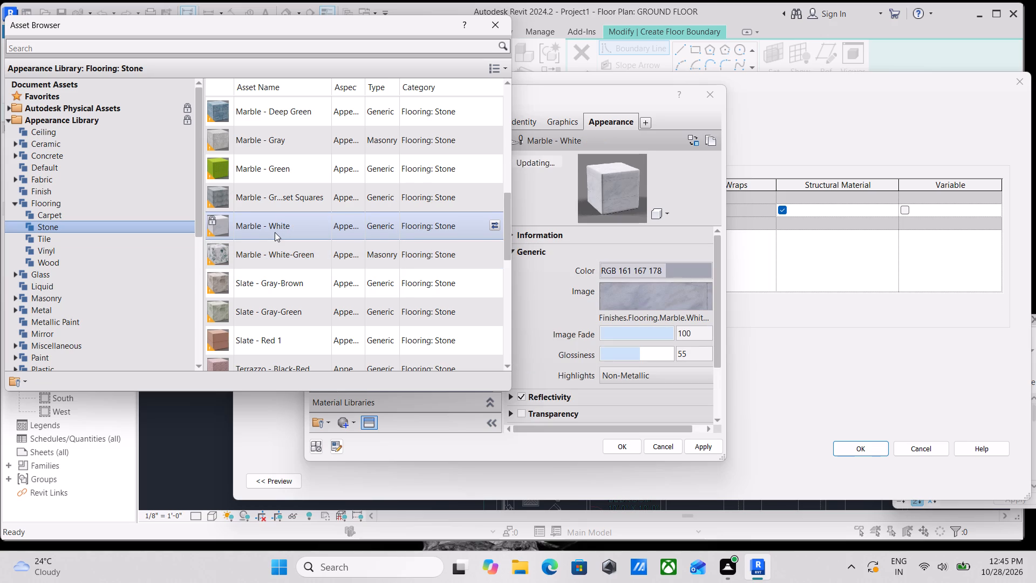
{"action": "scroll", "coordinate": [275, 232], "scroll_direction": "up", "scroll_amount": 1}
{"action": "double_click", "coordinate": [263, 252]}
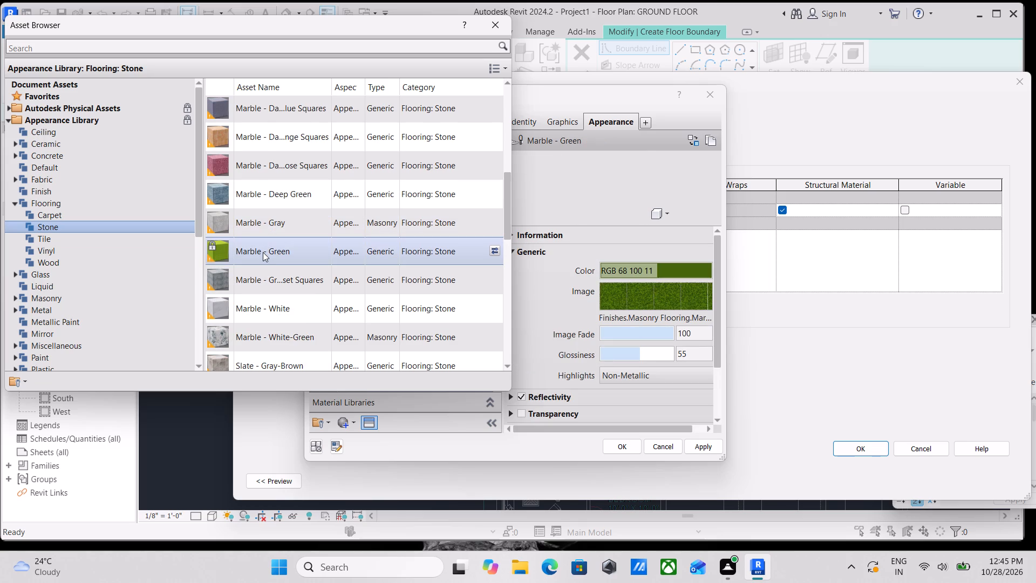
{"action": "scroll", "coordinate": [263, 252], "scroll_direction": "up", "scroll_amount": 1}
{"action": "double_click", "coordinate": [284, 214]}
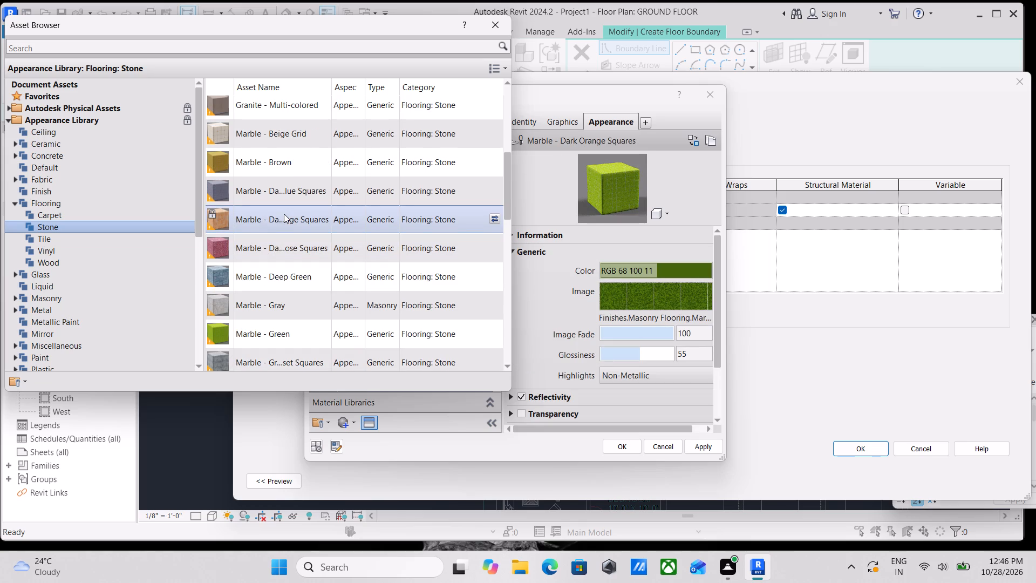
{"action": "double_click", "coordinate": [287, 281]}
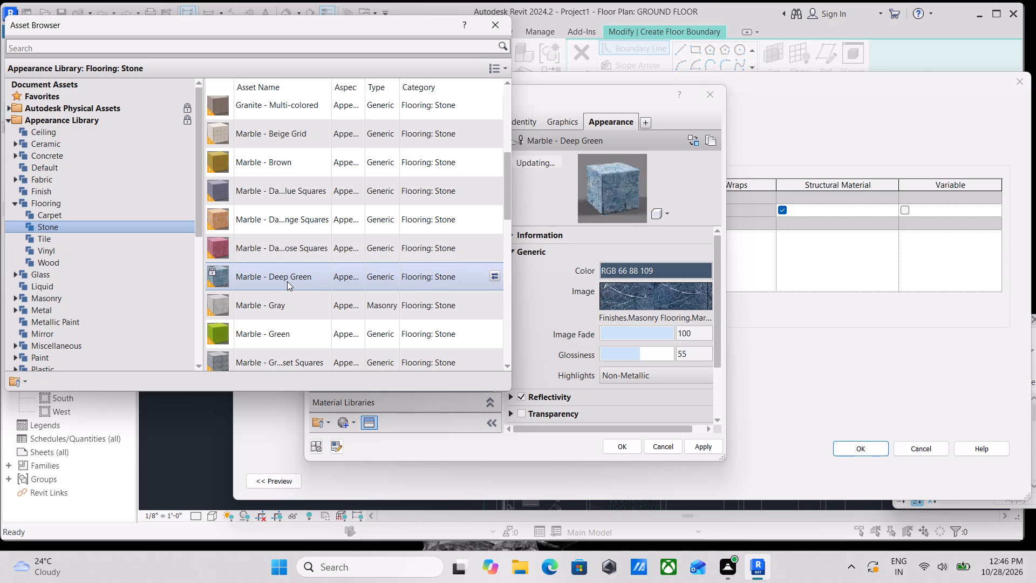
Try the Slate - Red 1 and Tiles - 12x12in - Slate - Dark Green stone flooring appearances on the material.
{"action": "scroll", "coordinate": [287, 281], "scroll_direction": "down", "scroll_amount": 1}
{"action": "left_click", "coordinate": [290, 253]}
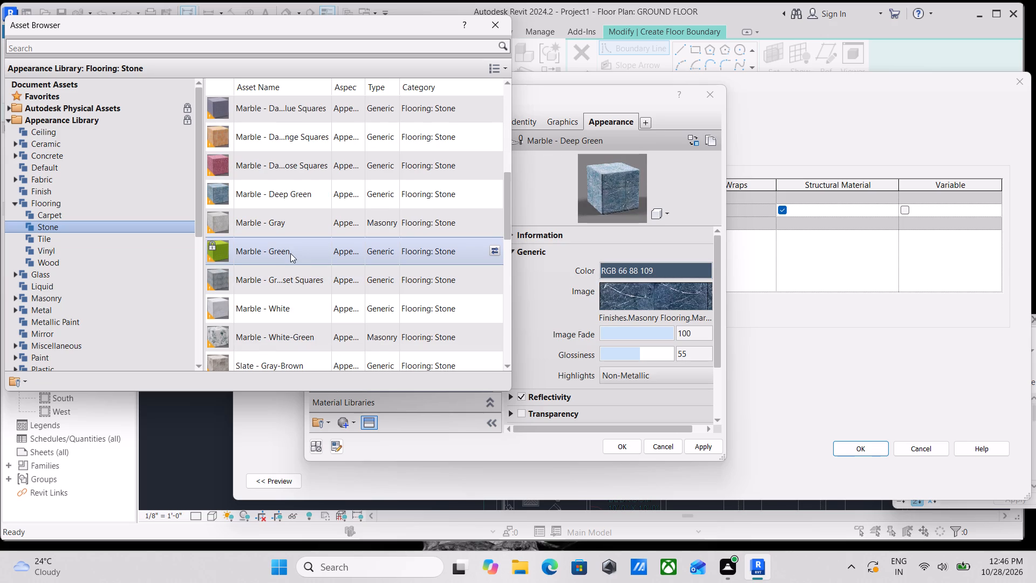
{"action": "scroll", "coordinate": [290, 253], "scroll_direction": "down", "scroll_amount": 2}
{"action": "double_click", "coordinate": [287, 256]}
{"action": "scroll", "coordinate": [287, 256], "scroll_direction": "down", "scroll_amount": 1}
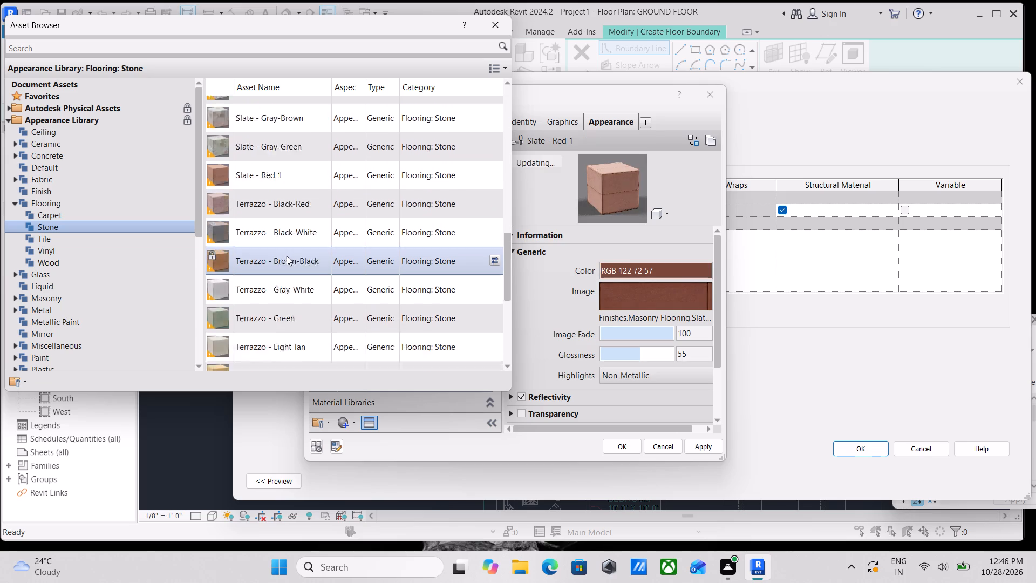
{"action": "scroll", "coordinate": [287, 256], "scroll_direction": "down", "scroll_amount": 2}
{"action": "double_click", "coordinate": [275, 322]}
Compare the Appearance Library's Stone: Marble assets on the MARBLE FLOORING 1' material and apply Coarse Polished - White.
{"action": "scroll", "coordinate": [46, 285], "scroll_direction": "down", "scroll_amount": 1}
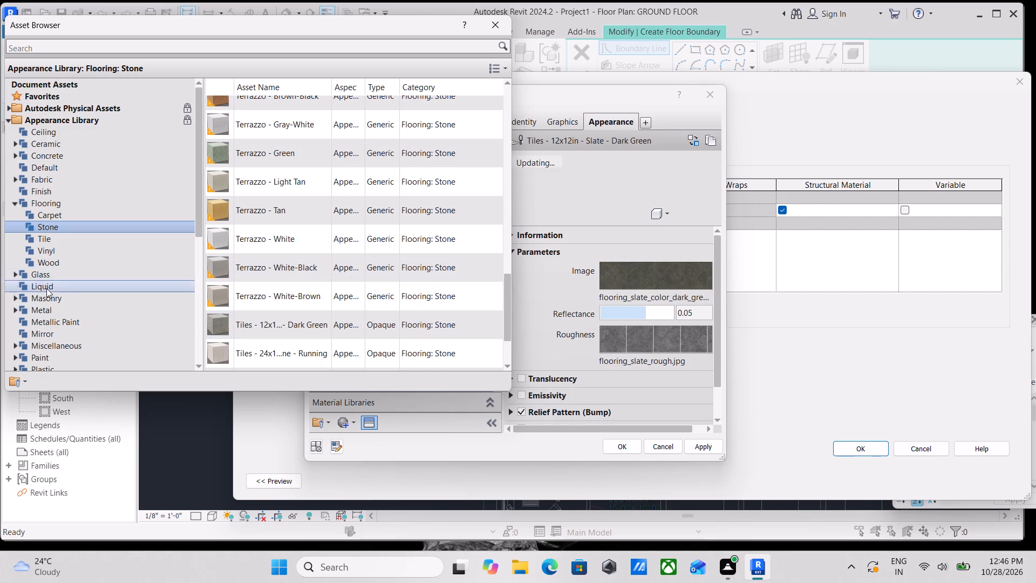
{"action": "scroll", "coordinate": [46, 288], "scroll_direction": "down", "scroll_amount": 1}
{"action": "scroll", "coordinate": [25, 347], "scroll_direction": "down", "scroll_amount": 2}
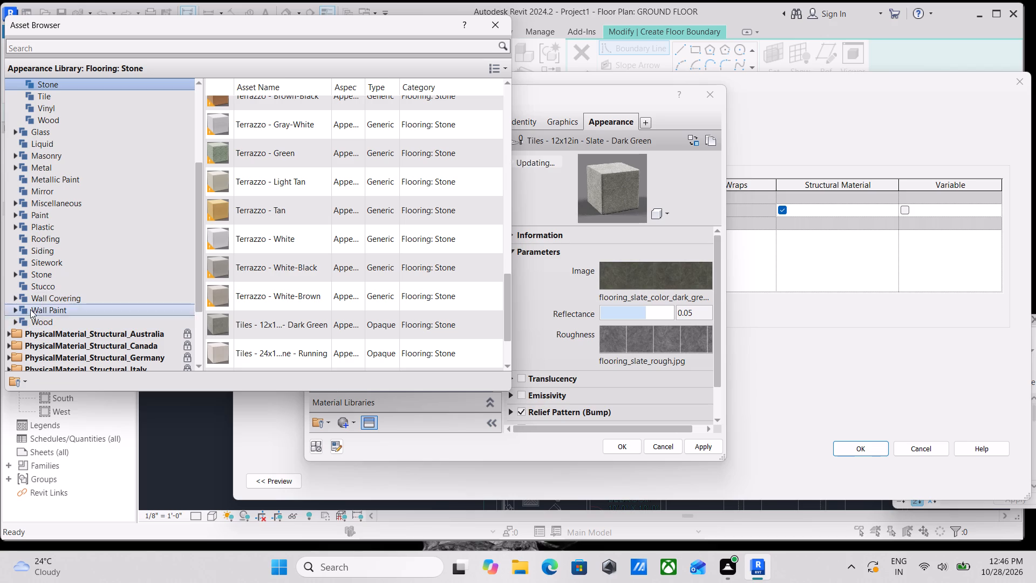
{"action": "left_click", "coordinate": [12, 273]}
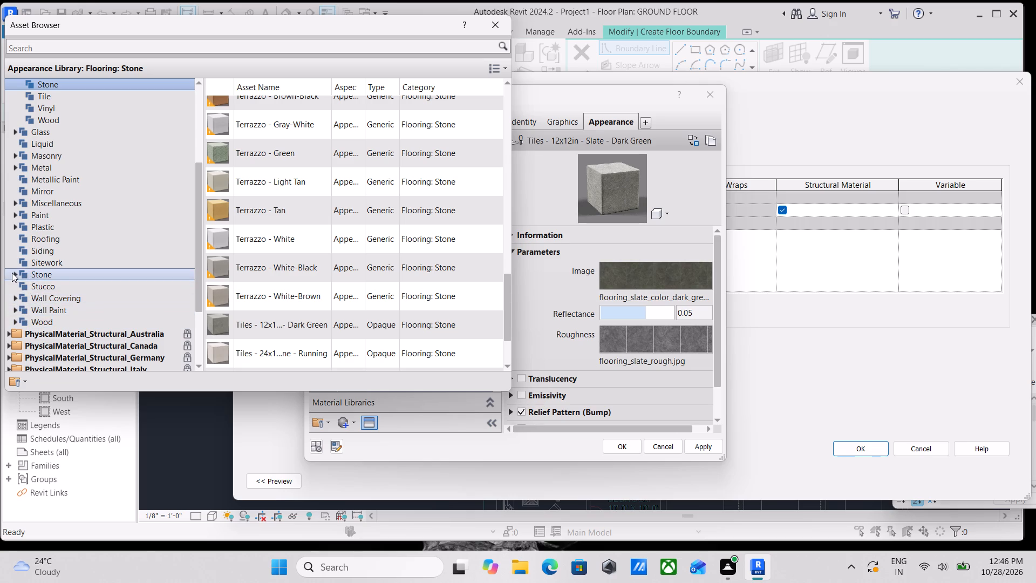
{"action": "double_click", "coordinate": [32, 300]}
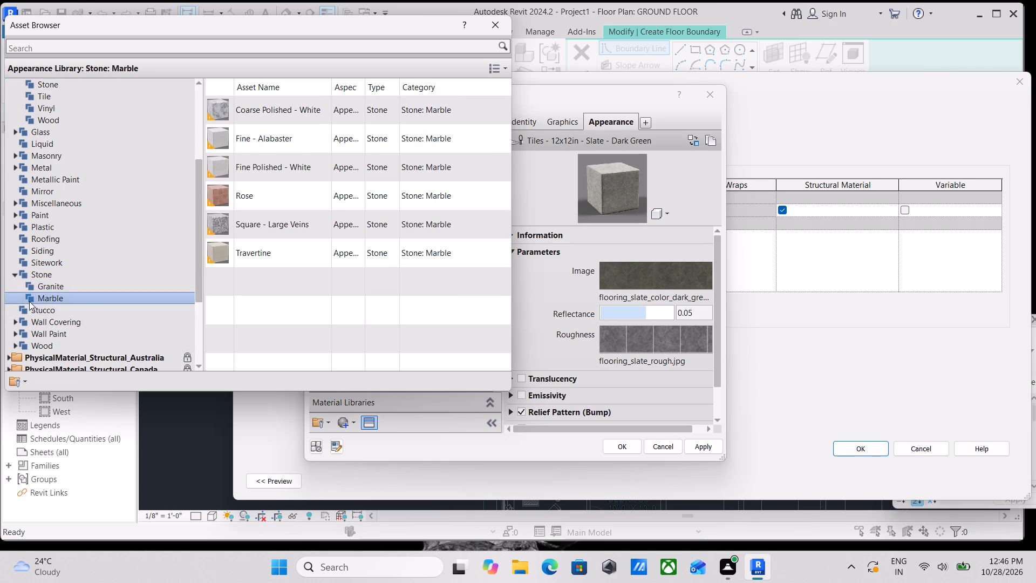
{"action": "double_click", "coordinate": [236, 192]}
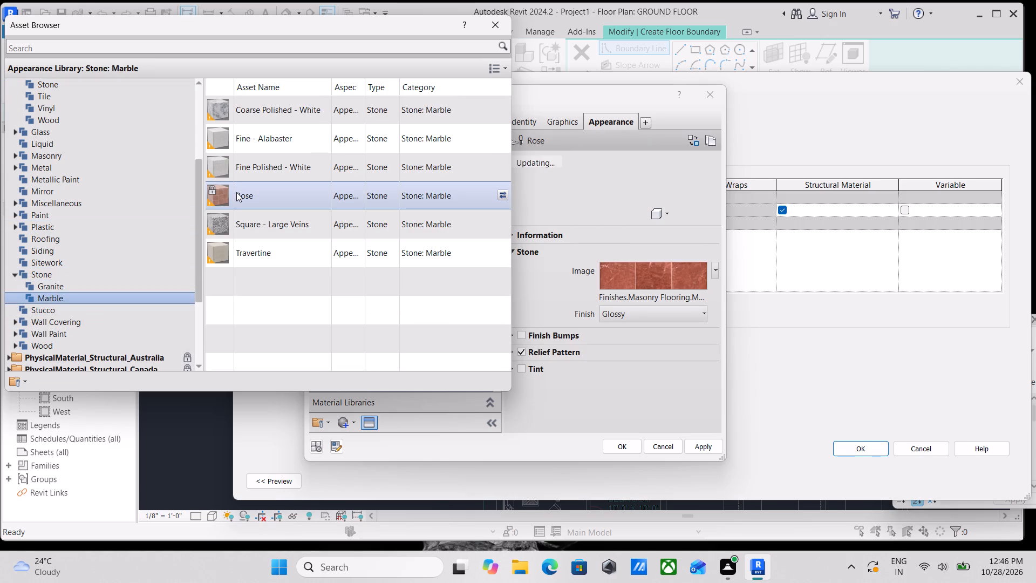
{"action": "double_click", "coordinate": [253, 229]}
{"action": "double_click", "coordinate": [249, 254]}
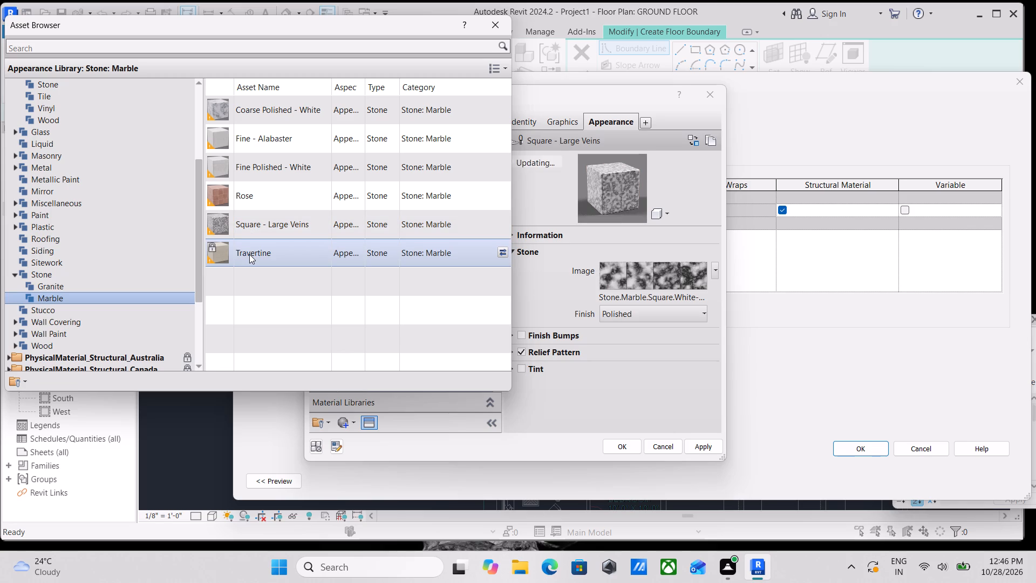
{"action": "double_click", "coordinate": [274, 229]}
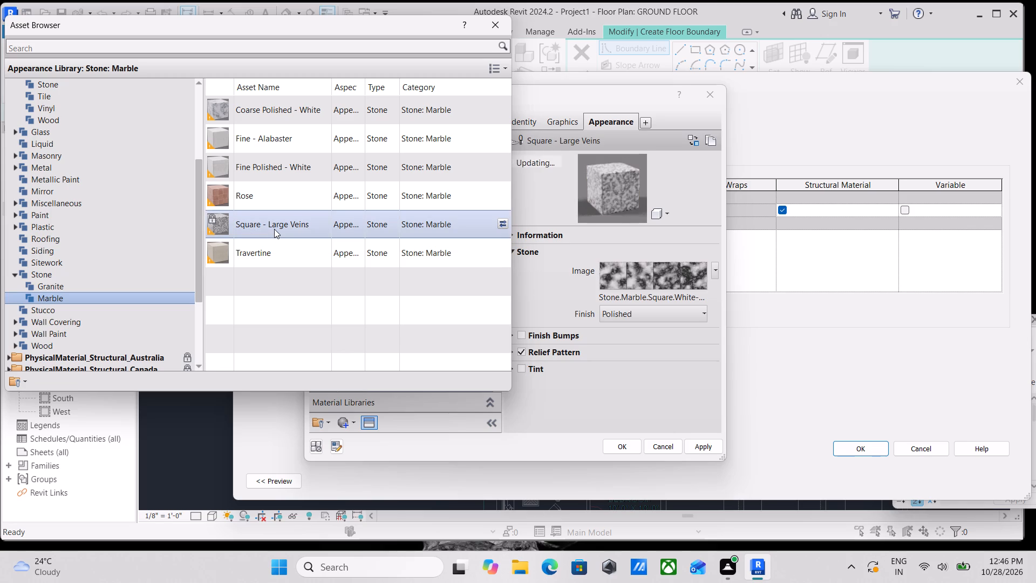
{"action": "double_click", "coordinate": [292, 201]}
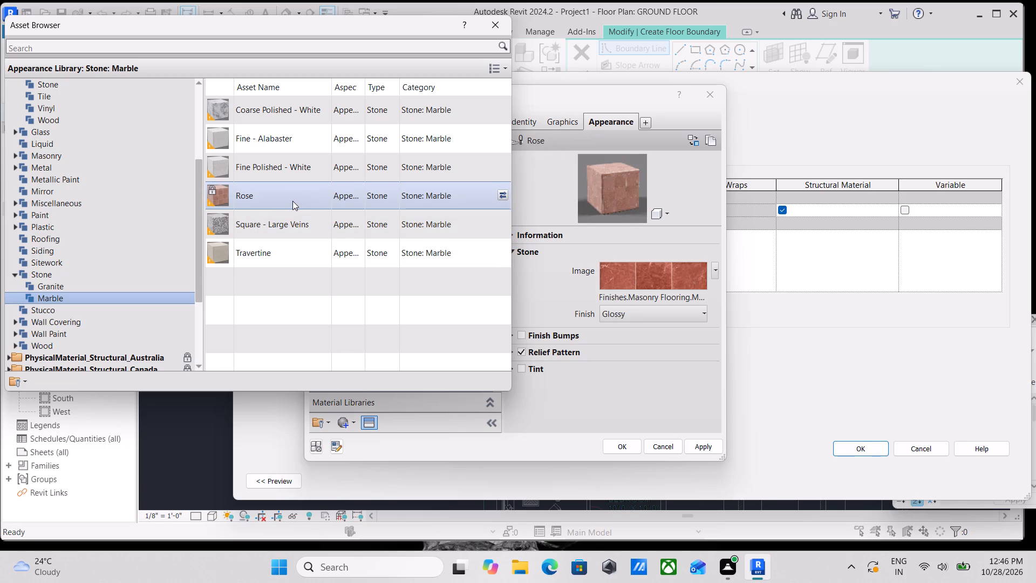
{"action": "double_click", "coordinate": [273, 173]}
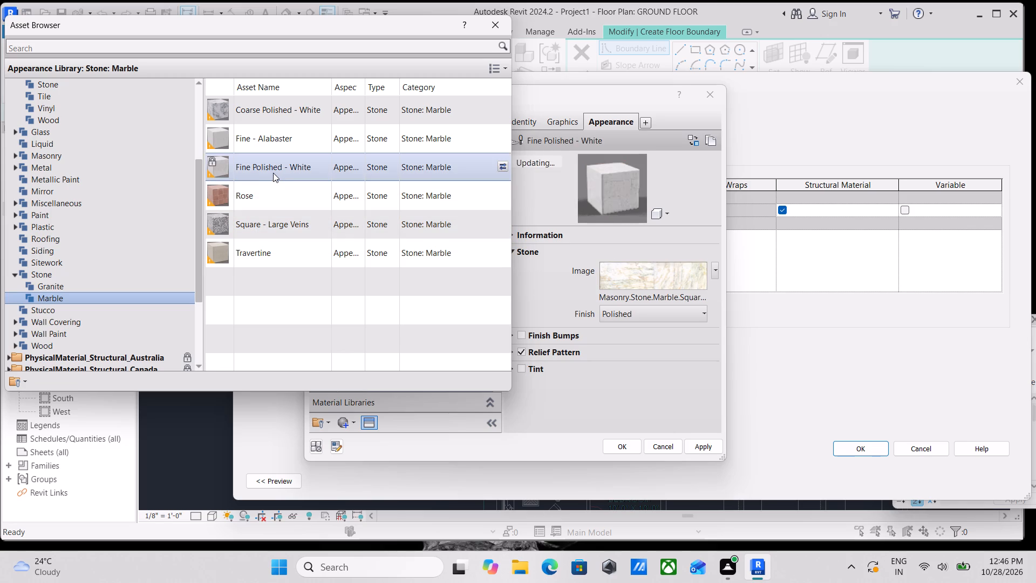
{"action": "double_click", "coordinate": [283, 144]}
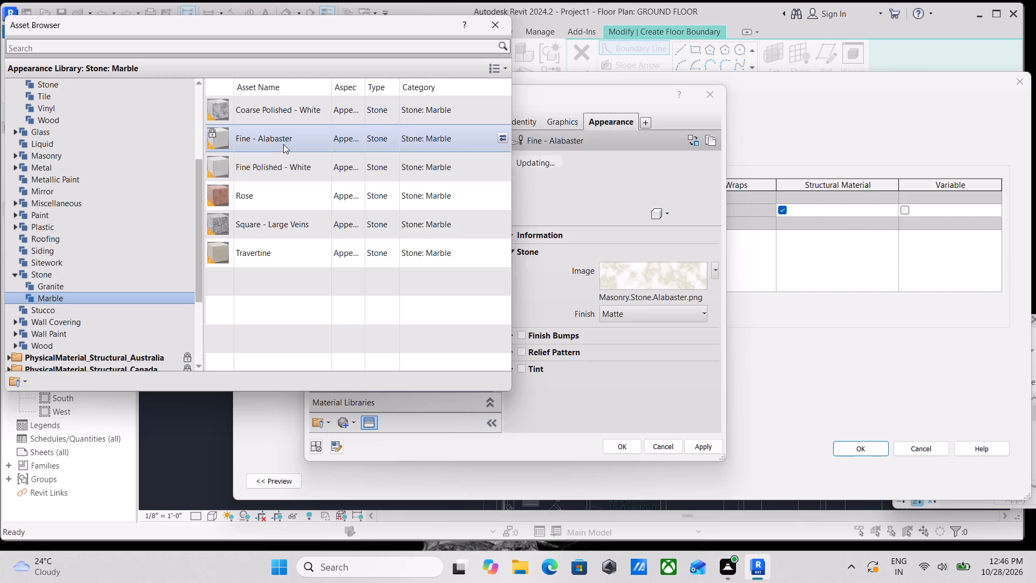
{"action": "double_click", "coordinate": [295, 101]}
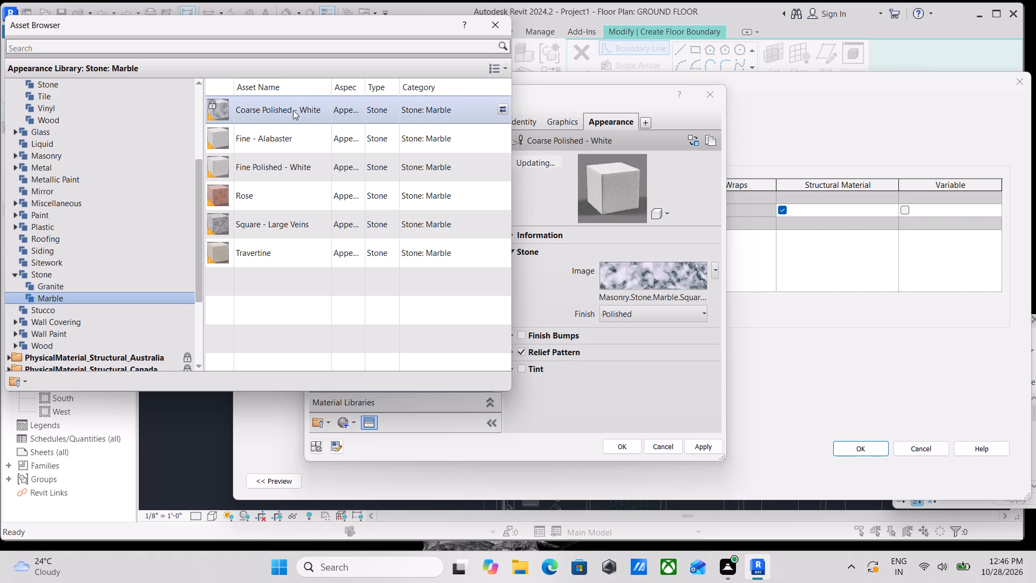
Look through the Appearance Library's Stucco assets for an alternative floor finish.
{"action": "double_click", "coordinate": [45, 313]}
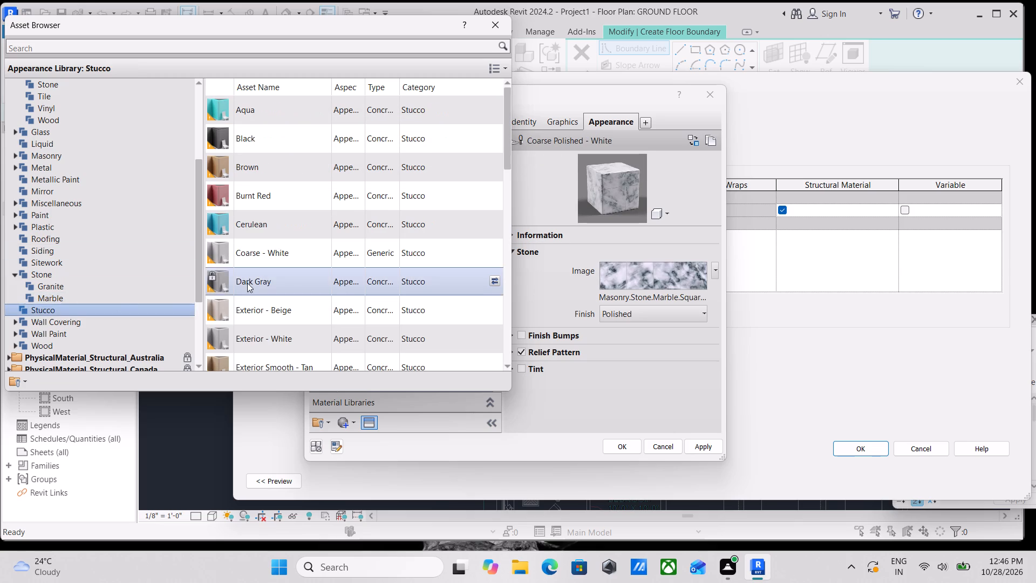
{"action": "scroll", "coordinate": [261, 276], "scroll_direction": "down", "scroll_amount": 2}
{"action": "scroll", "coordinate": [215, 291], "scroll_direction": "up", "scroll_amount": 1}
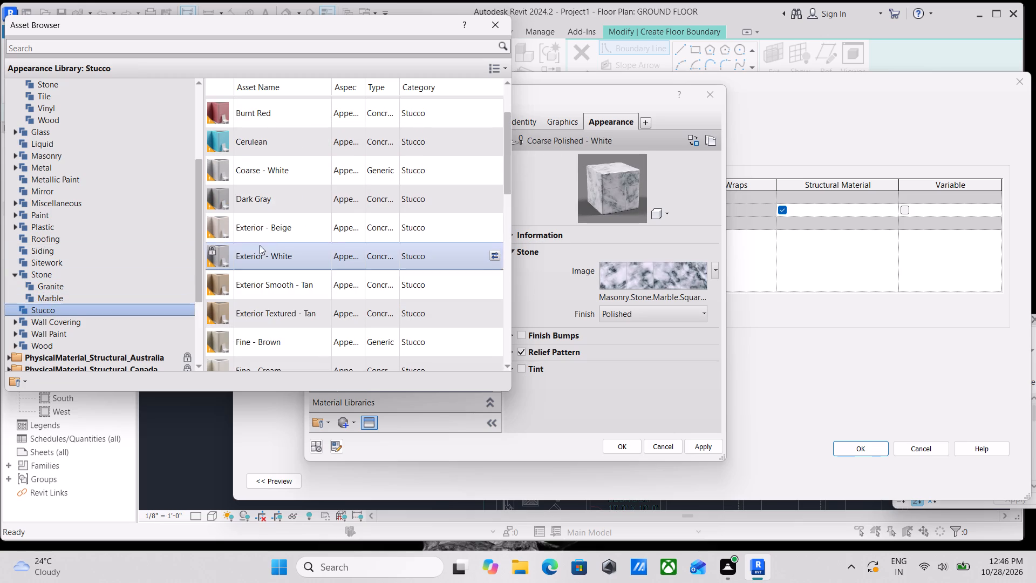
{"action": "scroll", "coordinate": [293, 239], "scroll_direction": "up", "scroll_amount": 3}
{"action": "scroll", "coordinate": [357, 240], "scroll_direction": "down", "scroll_amount": 8}
{"action": "scroll", "coordinate": [399, 254], "scroll_direction": "down", "scroll_amount": 2}
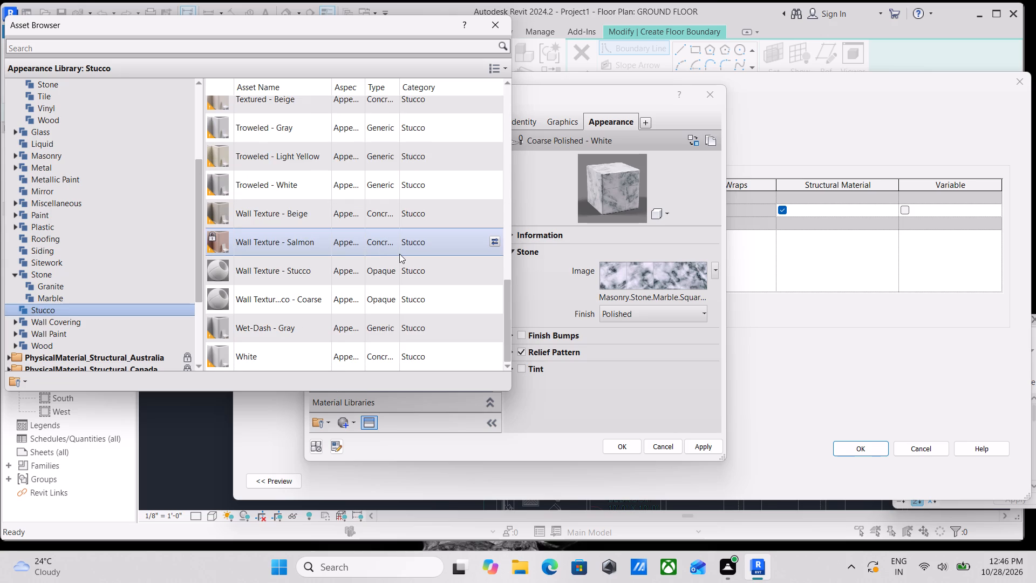
{"action": "scroll", "coordinate": [399, 254], "scroll_direction": "down", "scroll_amount": 2}
{"action": "scroll", "coordinate": [377, 345], "scroll_direction": "up", "scroll_amount": 1}
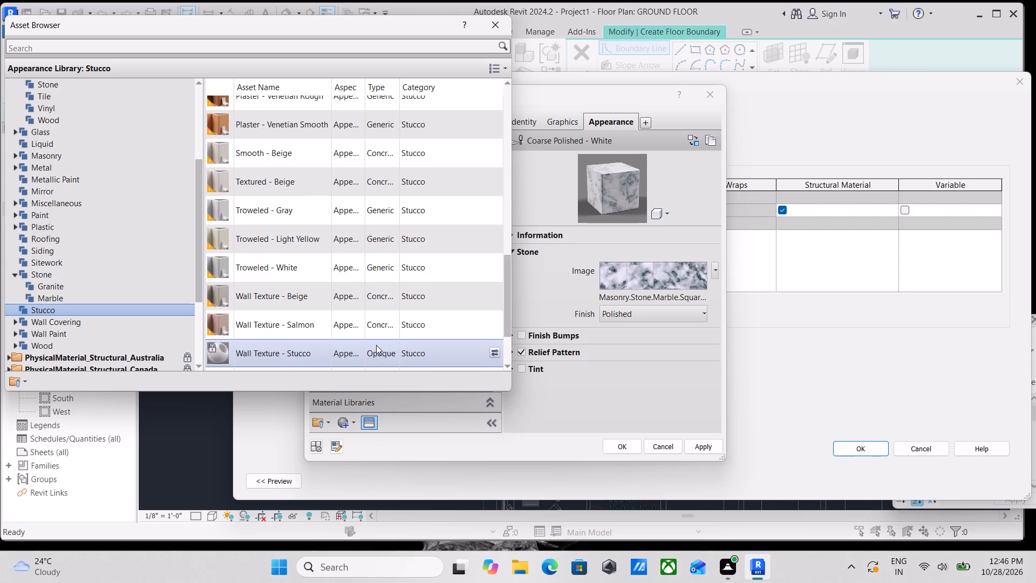
{"action": "scroll", "coordinate": [376, 345], "scroll_direction": "up", "scroll_amount": 2}
{"action": "scroll", "coordinate": [381, 333], "scroll_direction": "down", "scroll_amount": 3}
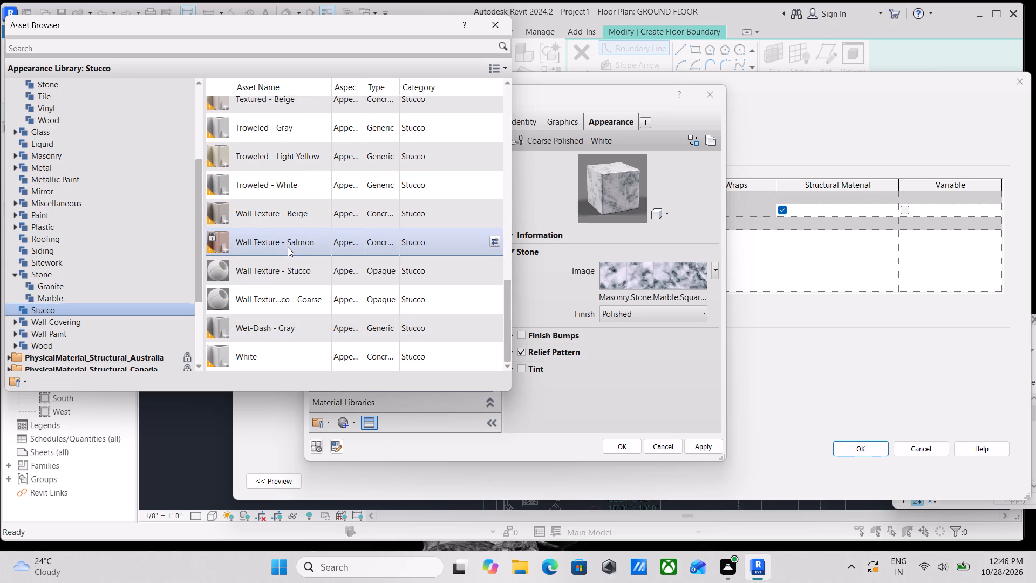
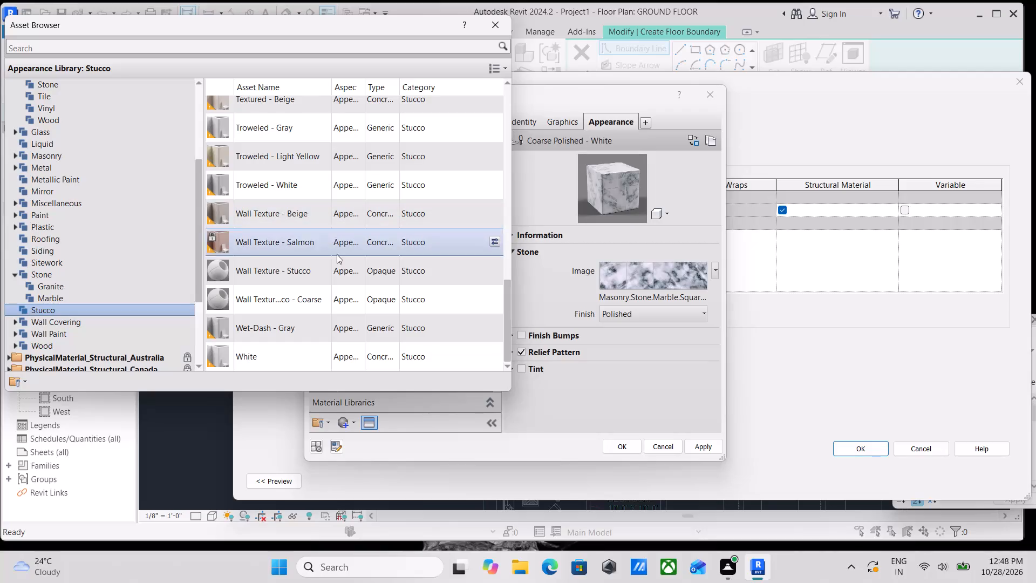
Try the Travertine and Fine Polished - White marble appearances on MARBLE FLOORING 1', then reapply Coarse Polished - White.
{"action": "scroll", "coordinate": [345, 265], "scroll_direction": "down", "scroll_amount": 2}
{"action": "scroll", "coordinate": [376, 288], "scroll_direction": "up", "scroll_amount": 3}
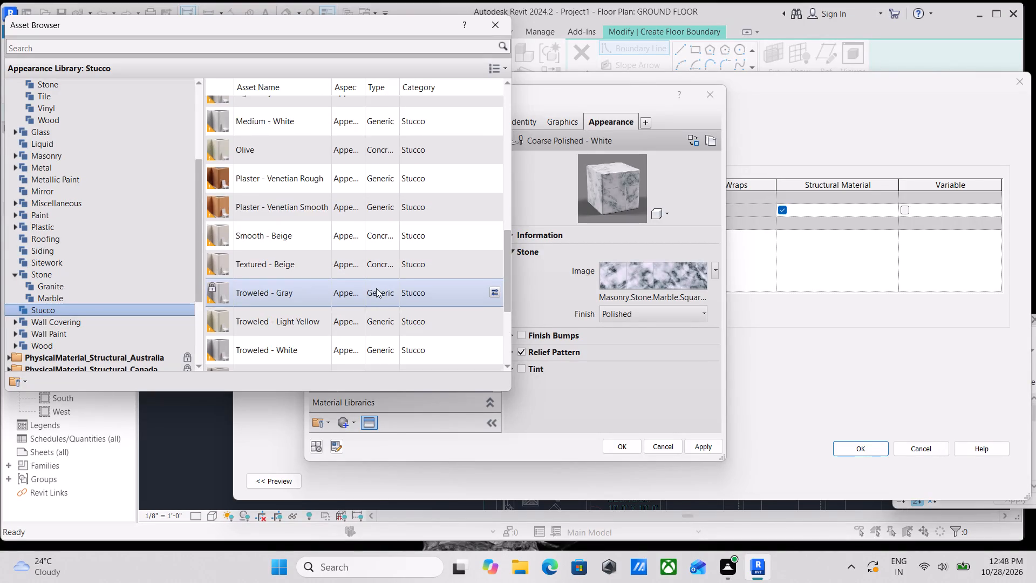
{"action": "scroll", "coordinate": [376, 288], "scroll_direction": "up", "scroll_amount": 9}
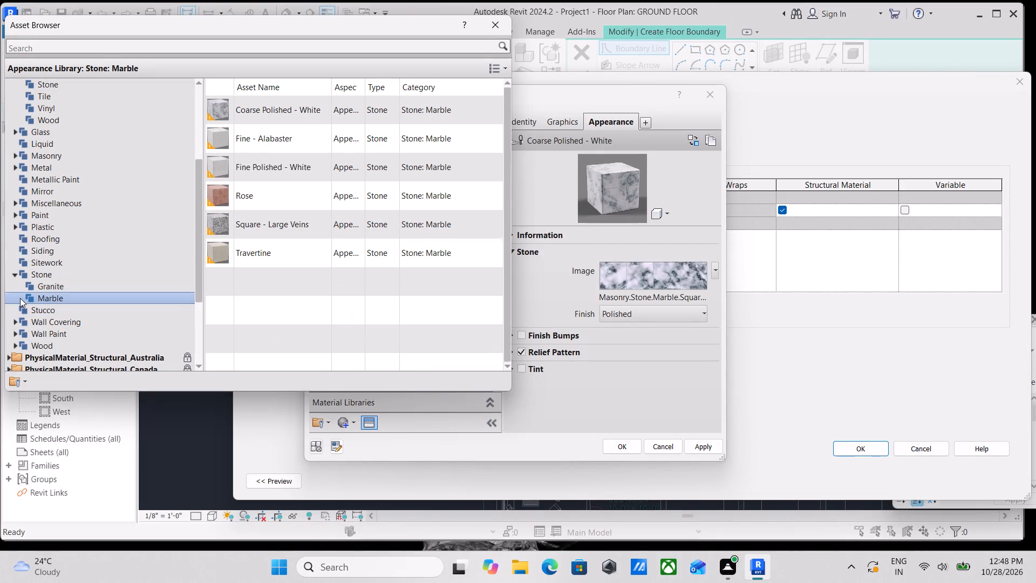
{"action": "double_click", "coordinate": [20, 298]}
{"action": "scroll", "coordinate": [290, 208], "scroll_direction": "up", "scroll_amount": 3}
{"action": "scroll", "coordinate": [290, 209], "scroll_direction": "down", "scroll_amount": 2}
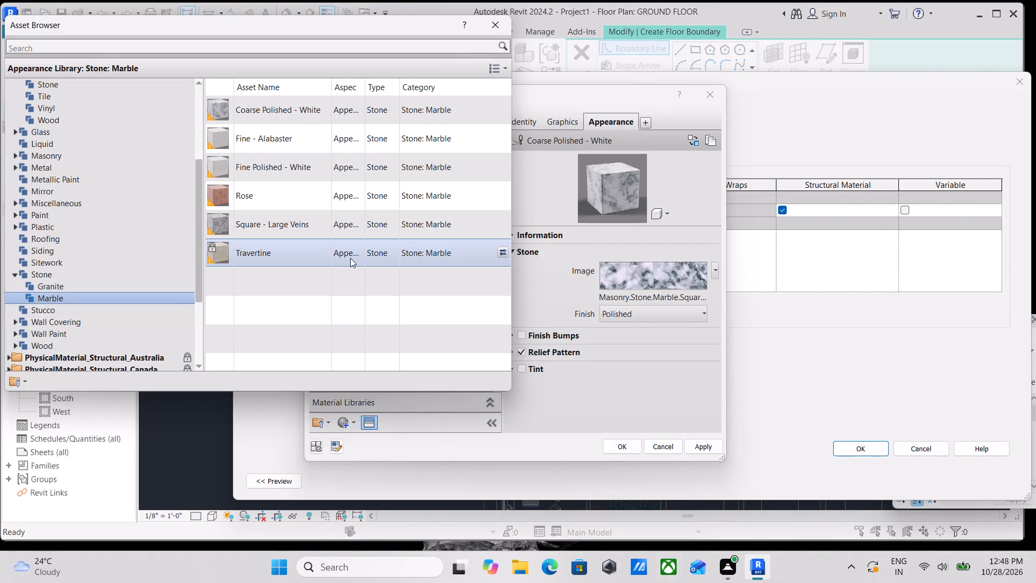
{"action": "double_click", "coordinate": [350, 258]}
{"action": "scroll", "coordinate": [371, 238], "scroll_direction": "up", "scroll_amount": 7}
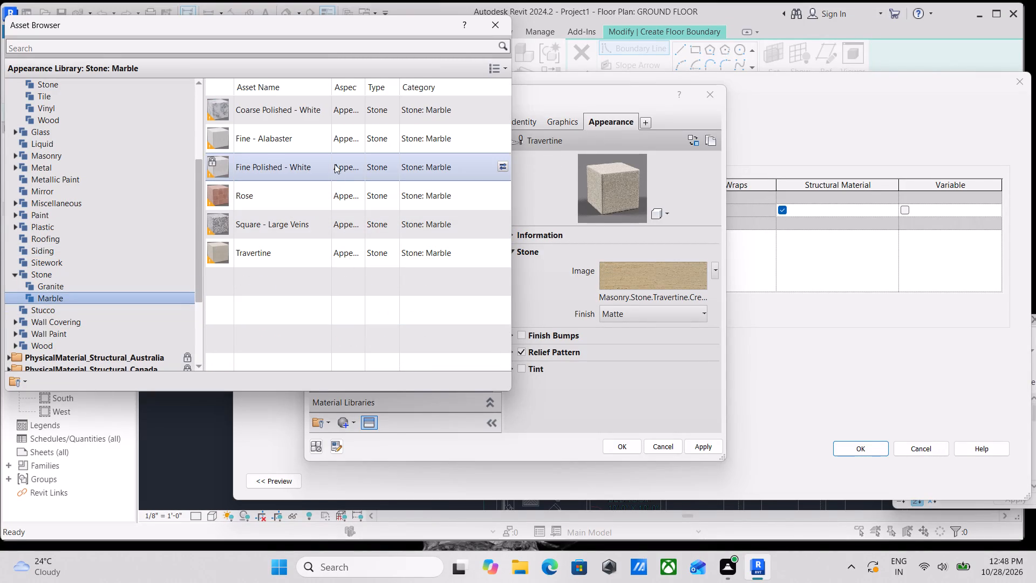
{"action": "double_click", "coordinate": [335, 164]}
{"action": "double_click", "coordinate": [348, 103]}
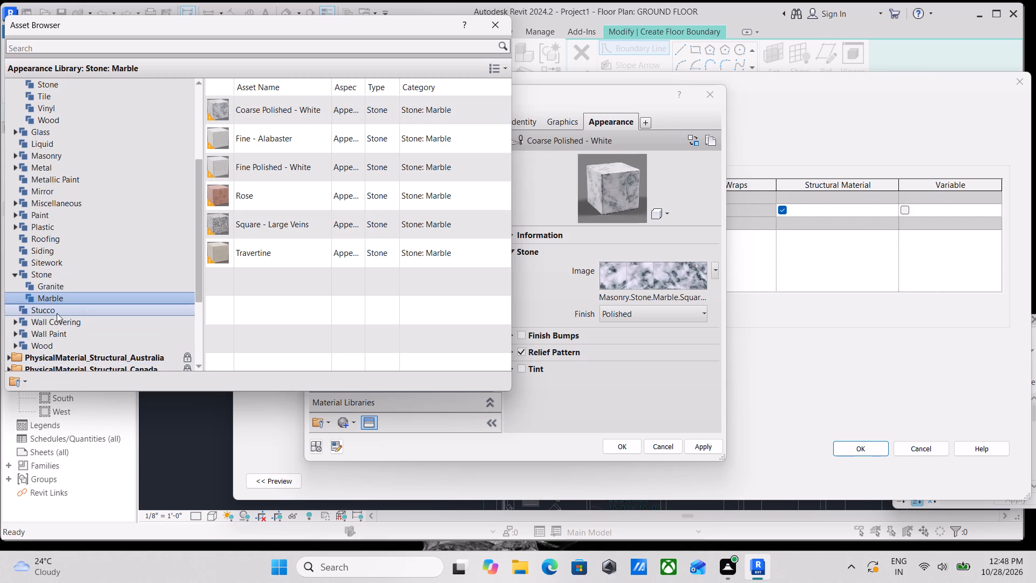
Look through the Appearance Library's Wall Paint: Matte and Wood assets for an alternative finish, then return to Stone: Marble.
{"action": "scroll", "coordinate": [53, 315], "scroll_direction": "down", "scroll_amount": 1}
{"action": "left_click", "coordinate": [16, 295]}
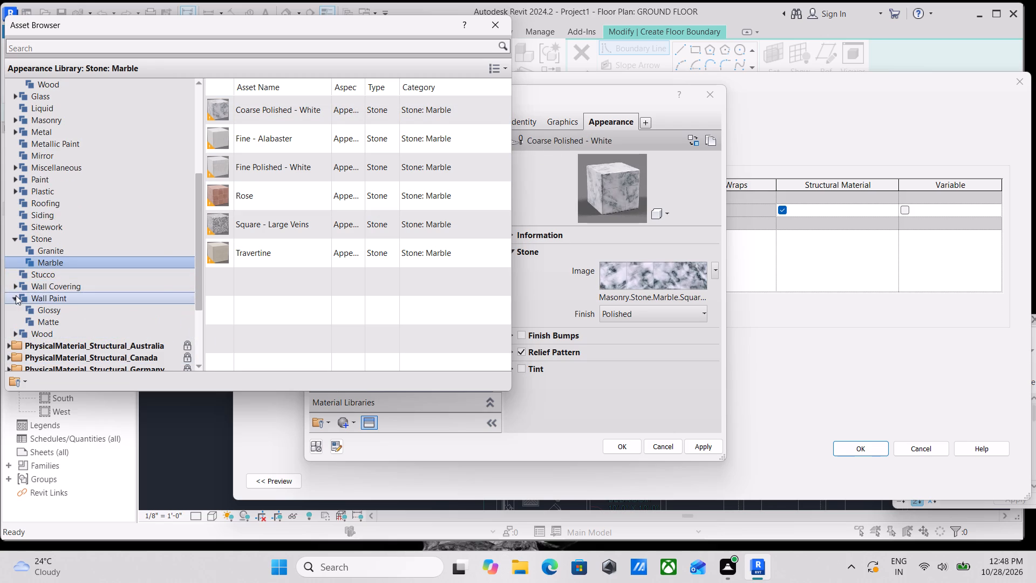
{"action": "double_click", "coordinate": [19, 316]}
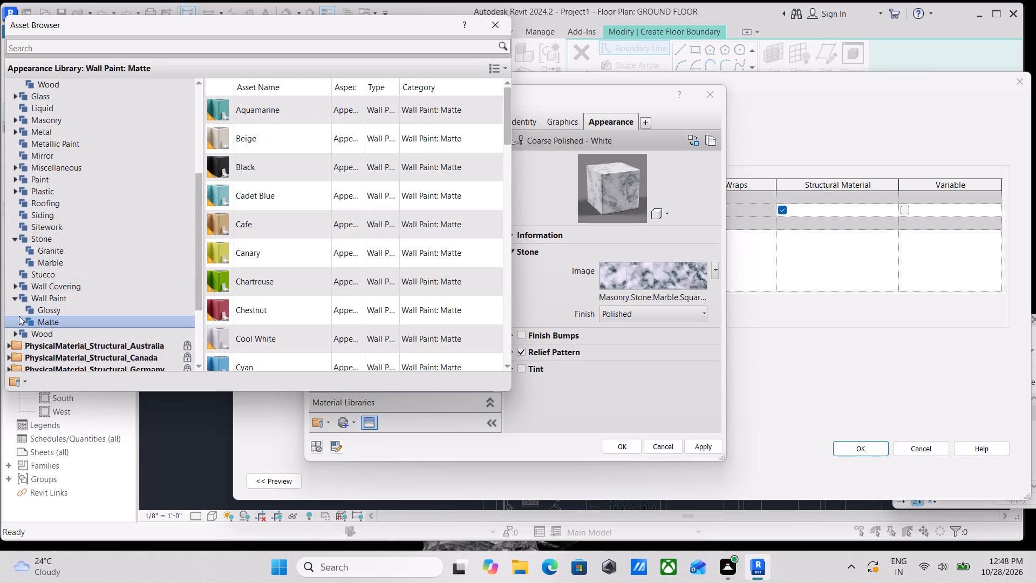
{"action": "left_click", "coordinate": [263, 286]}
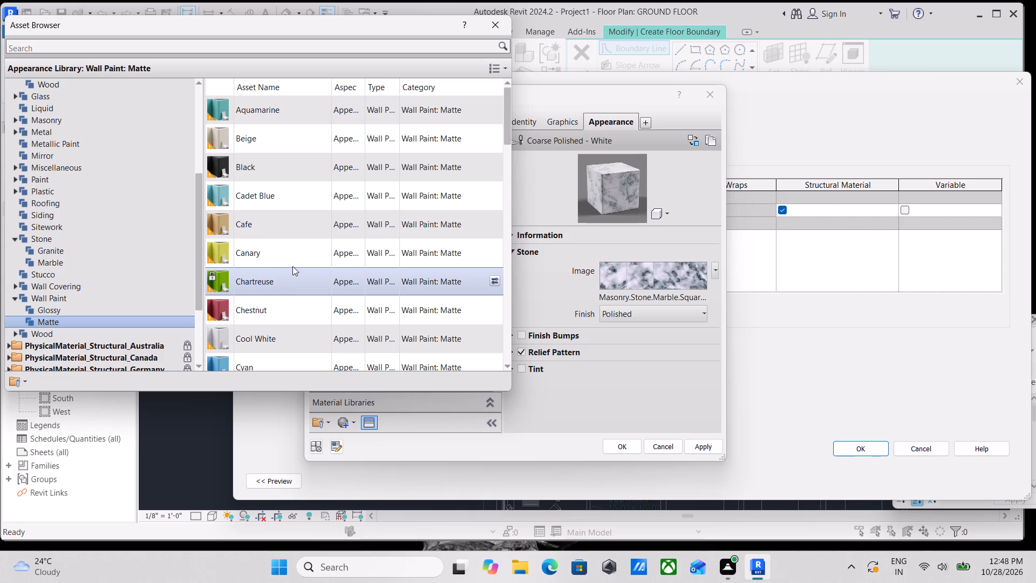
{"action": "double_click", "coordinate": [28, 333]}
{"action": "scroll", "coordinate": [261, 265], "scroll_direction": "down", "scroll_amount": 2}
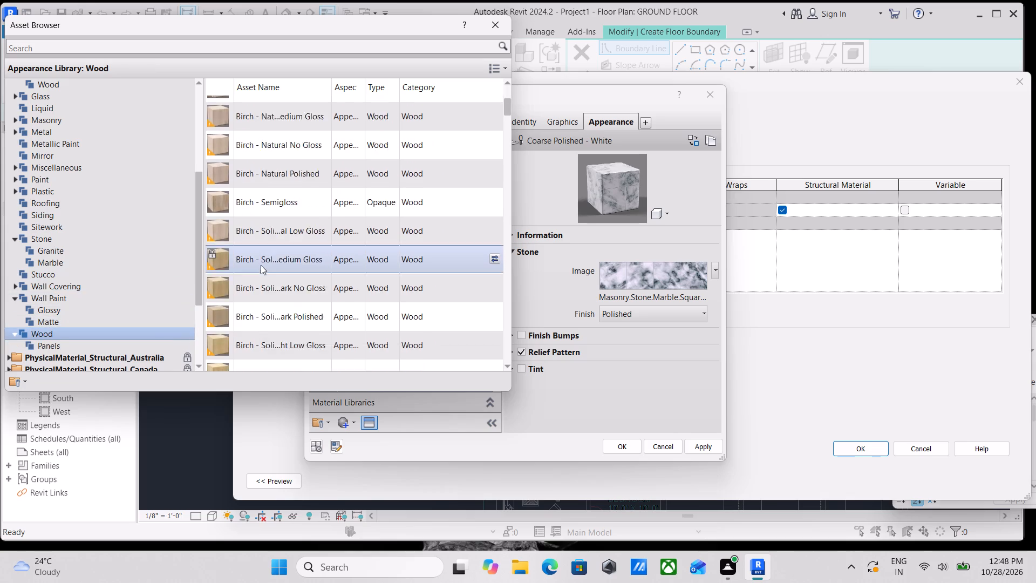
{"action": "scroll", "coordinate": [261, 265], "scroll_direction": "down", "scroll_amount": 2}
{"action": "scroll", "coordinate": [281, 302], "scroll_direction": "up", "scroll_amount": 8}
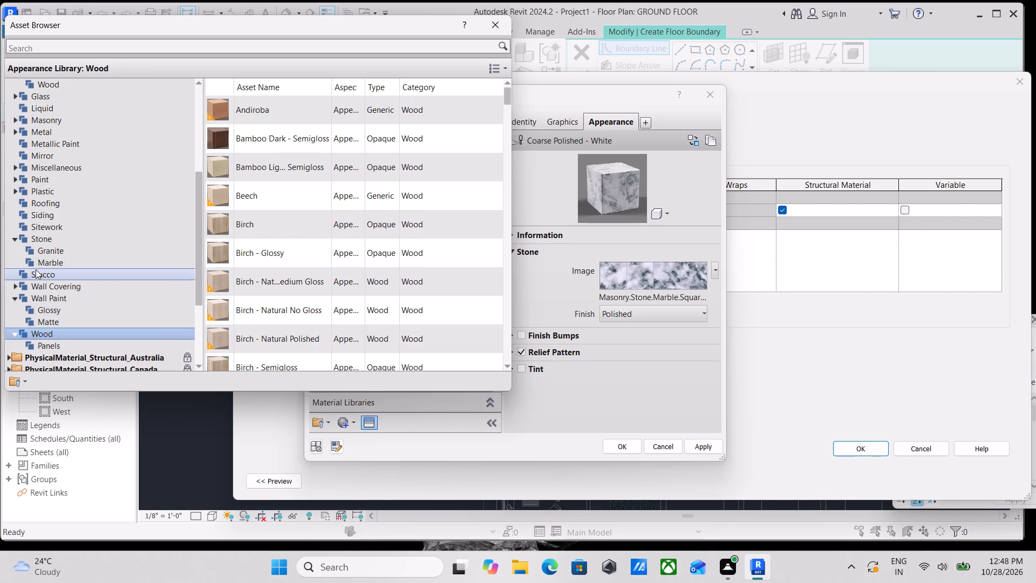
{"action": "double_click", "coordinate": [39, 266]}
{"action": "scroll", "coordinate": [321, 220], "scroll_direction": "up", "scroll_amount": 3}
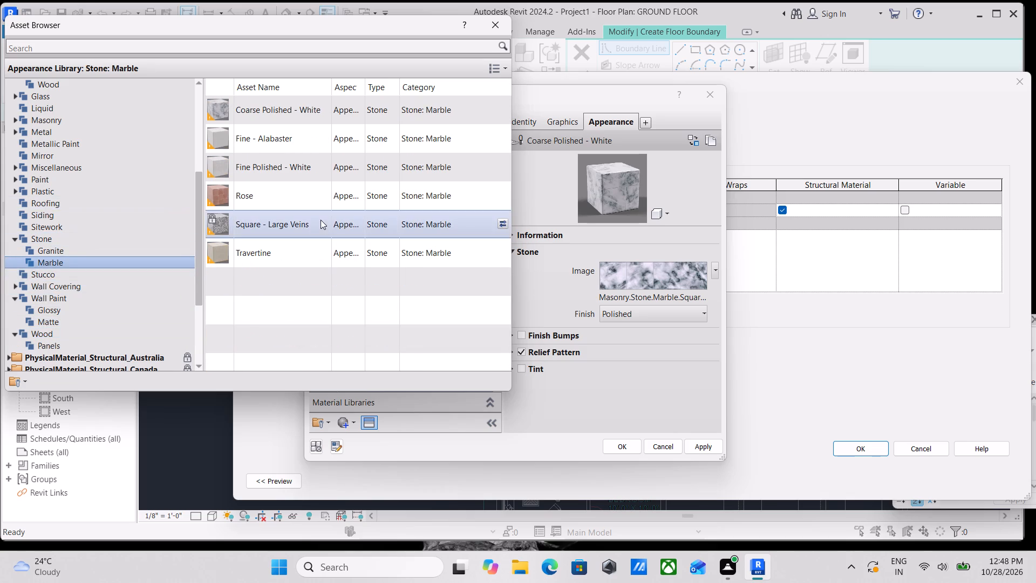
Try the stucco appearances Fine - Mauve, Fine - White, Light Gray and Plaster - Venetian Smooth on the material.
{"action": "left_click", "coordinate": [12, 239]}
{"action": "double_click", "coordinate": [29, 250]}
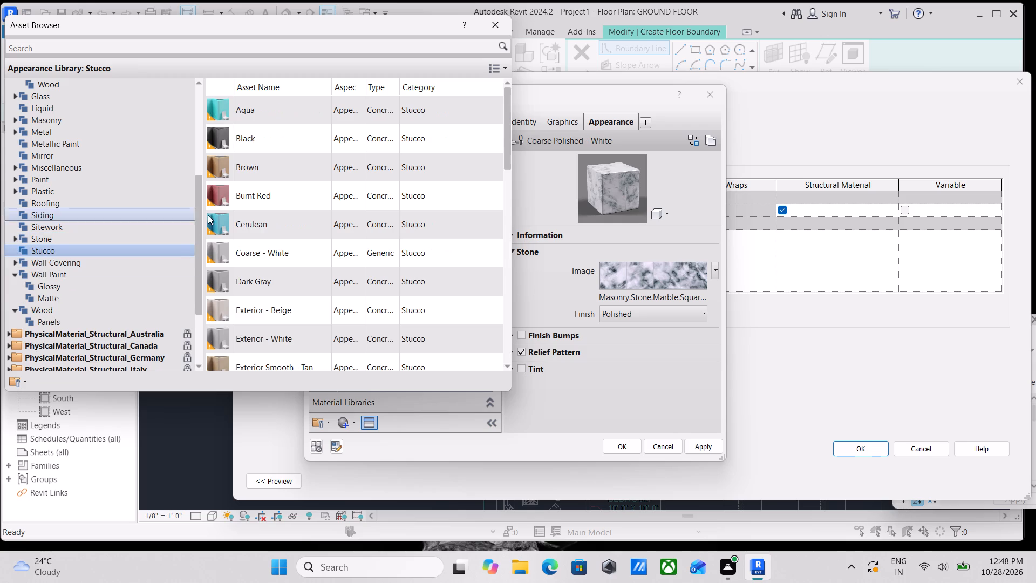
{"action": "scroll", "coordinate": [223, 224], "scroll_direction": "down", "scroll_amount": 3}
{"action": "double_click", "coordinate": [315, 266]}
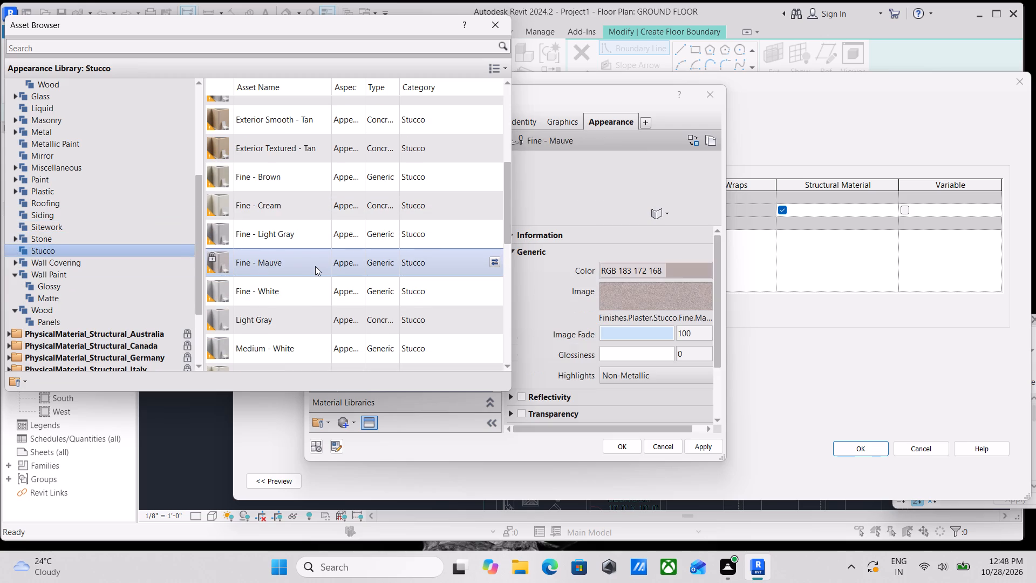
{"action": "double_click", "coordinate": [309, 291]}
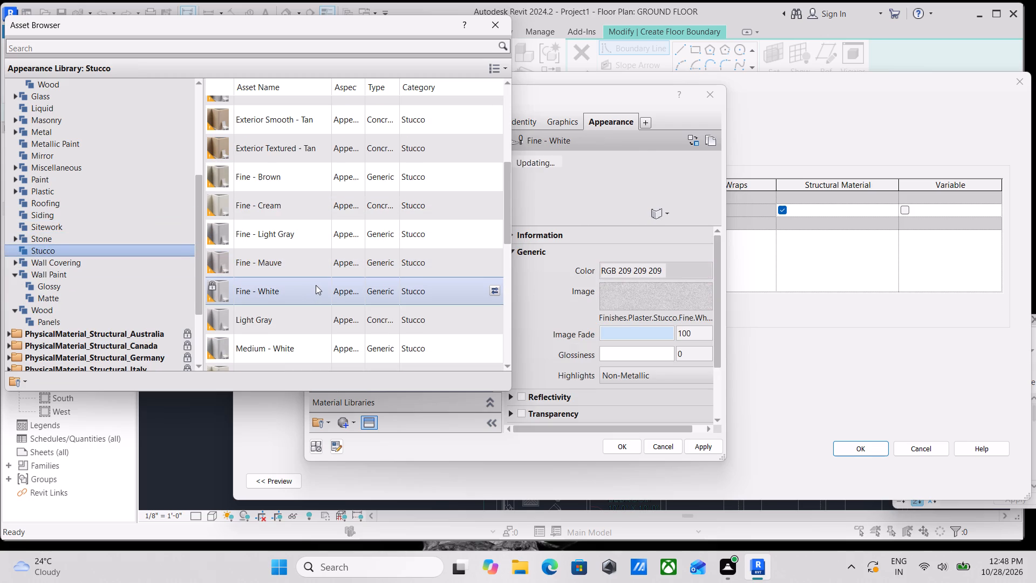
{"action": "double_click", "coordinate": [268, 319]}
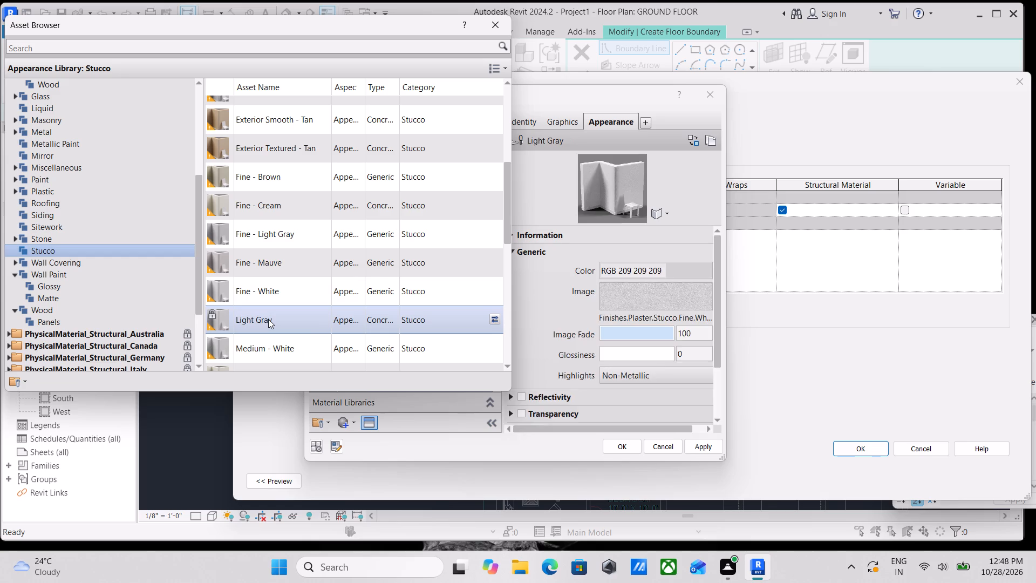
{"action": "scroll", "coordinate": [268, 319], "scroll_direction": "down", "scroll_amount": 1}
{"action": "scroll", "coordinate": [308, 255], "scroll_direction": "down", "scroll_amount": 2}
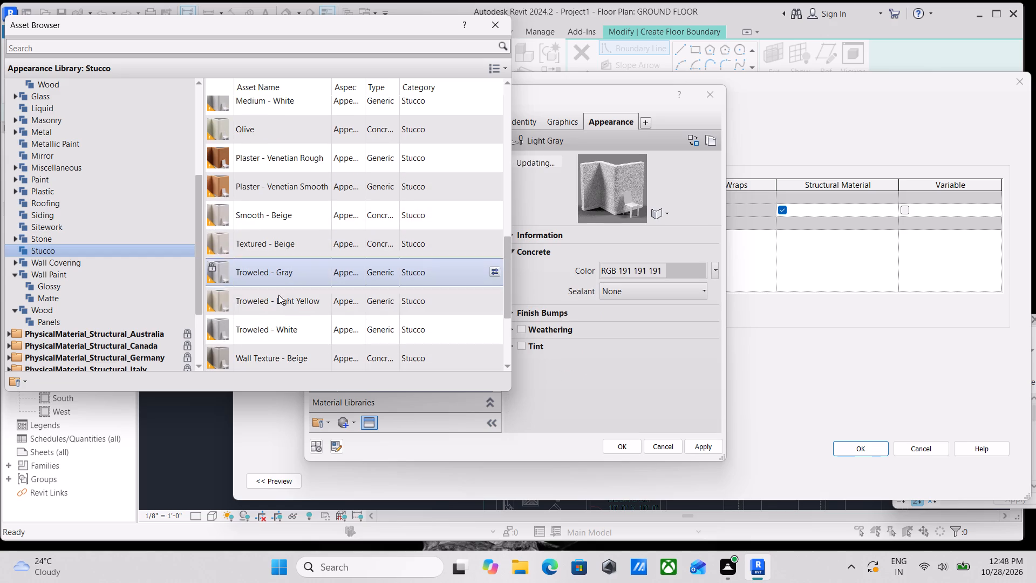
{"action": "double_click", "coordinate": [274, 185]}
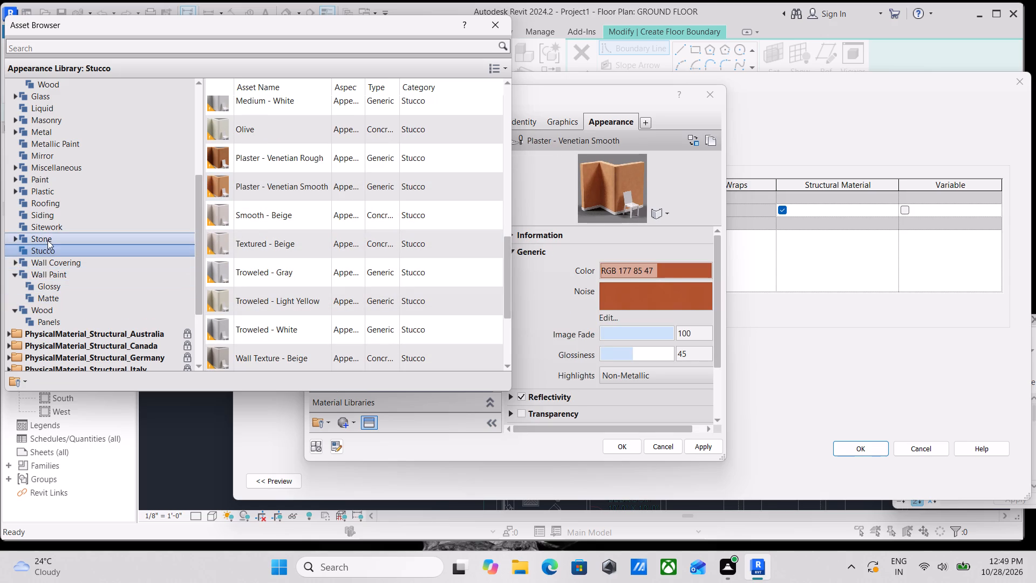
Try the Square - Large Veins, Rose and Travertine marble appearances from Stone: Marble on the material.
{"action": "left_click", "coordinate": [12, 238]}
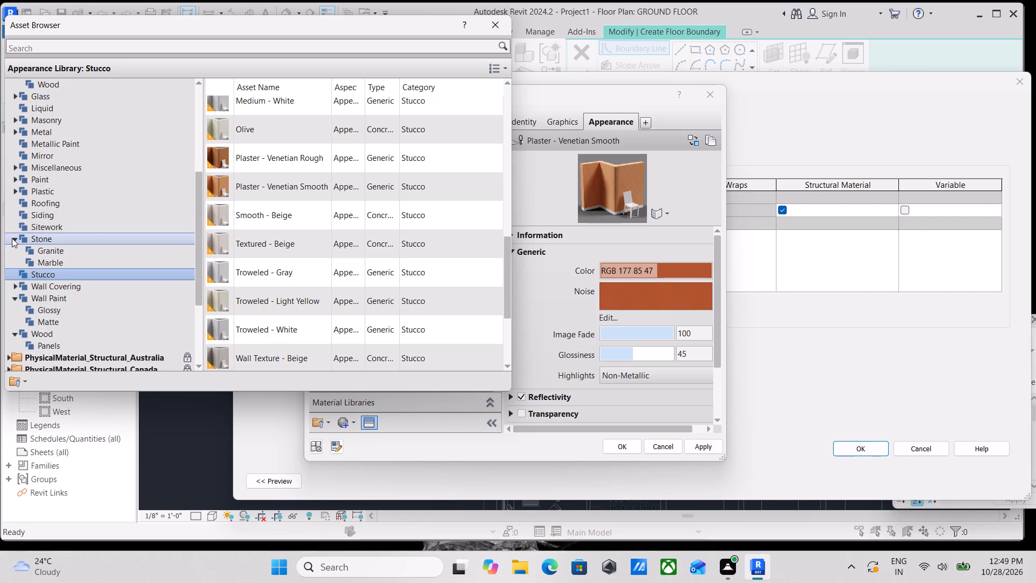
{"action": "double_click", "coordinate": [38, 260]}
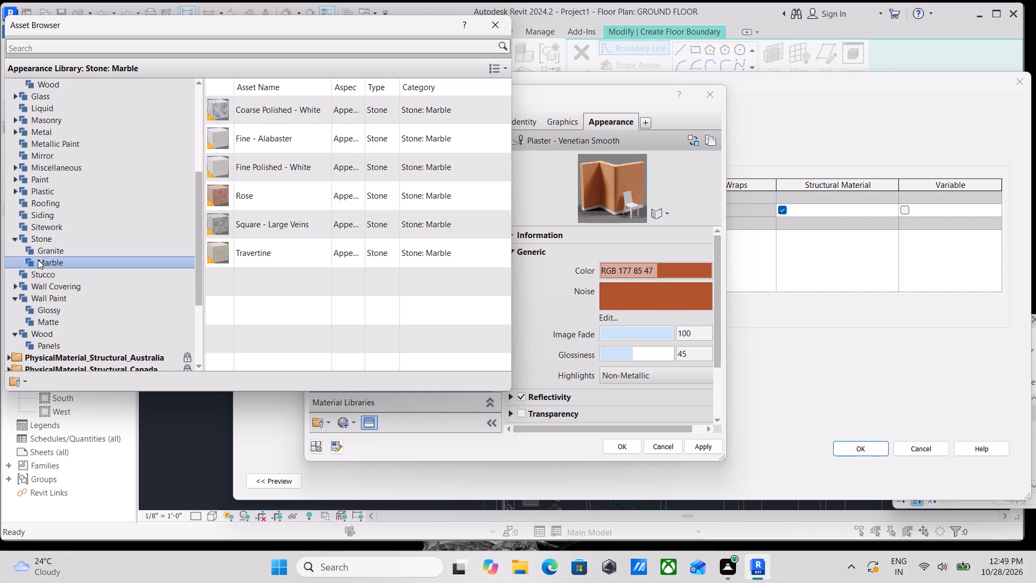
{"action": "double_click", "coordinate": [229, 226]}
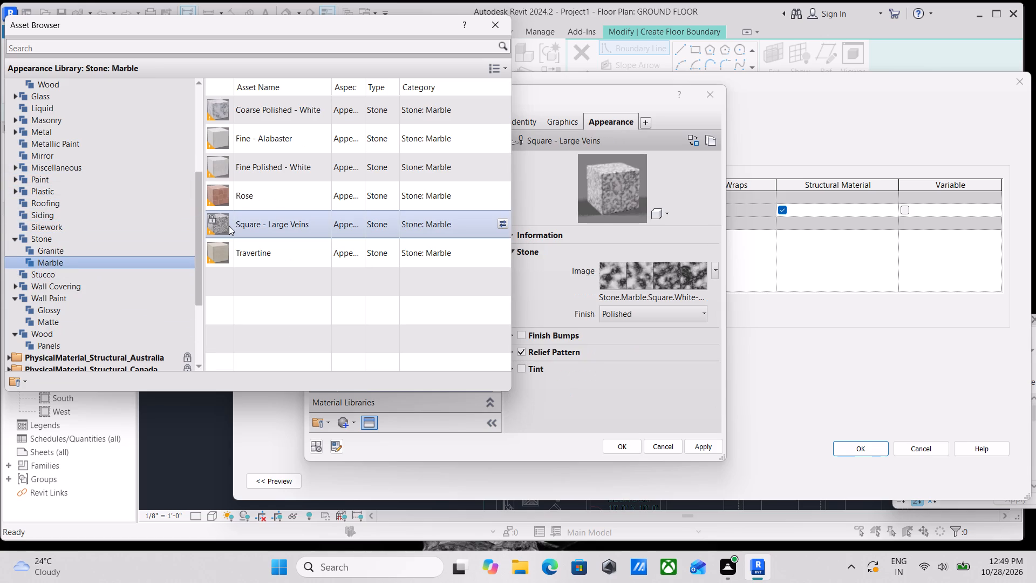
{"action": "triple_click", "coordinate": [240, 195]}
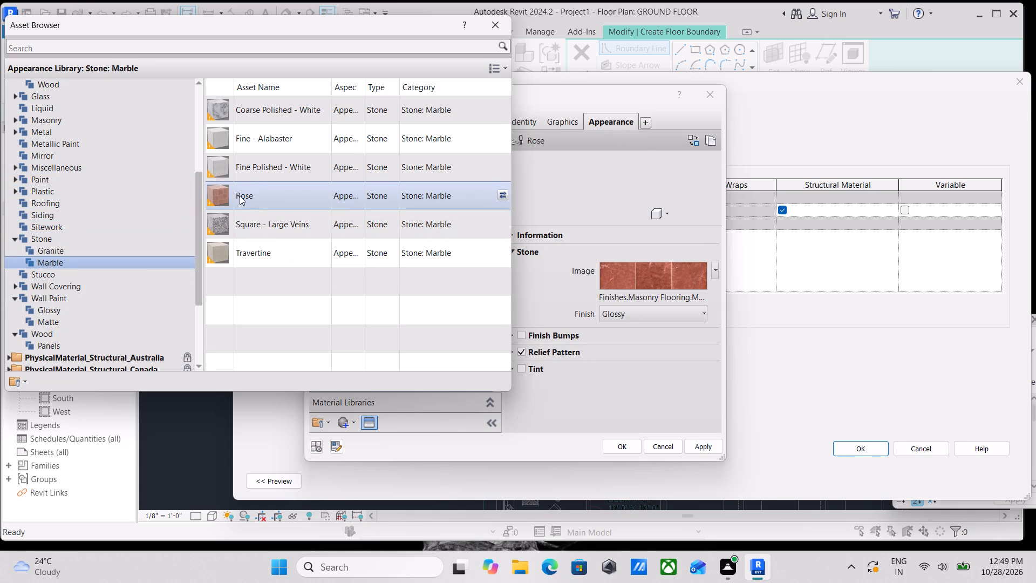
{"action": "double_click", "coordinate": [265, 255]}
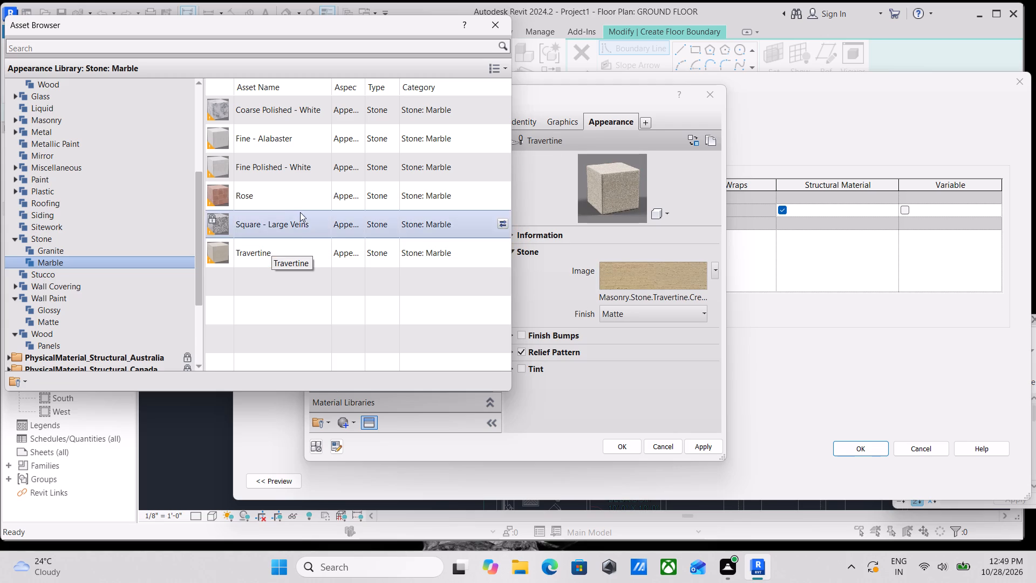
Apply the Coarse Polished - White marble appearance to MARBLE FLOORING 1' and close the Asset Browser.
{"action": "scroll", "coordinate": [298, 207], "scroll_direction": "up", "scroll_amount": 5}
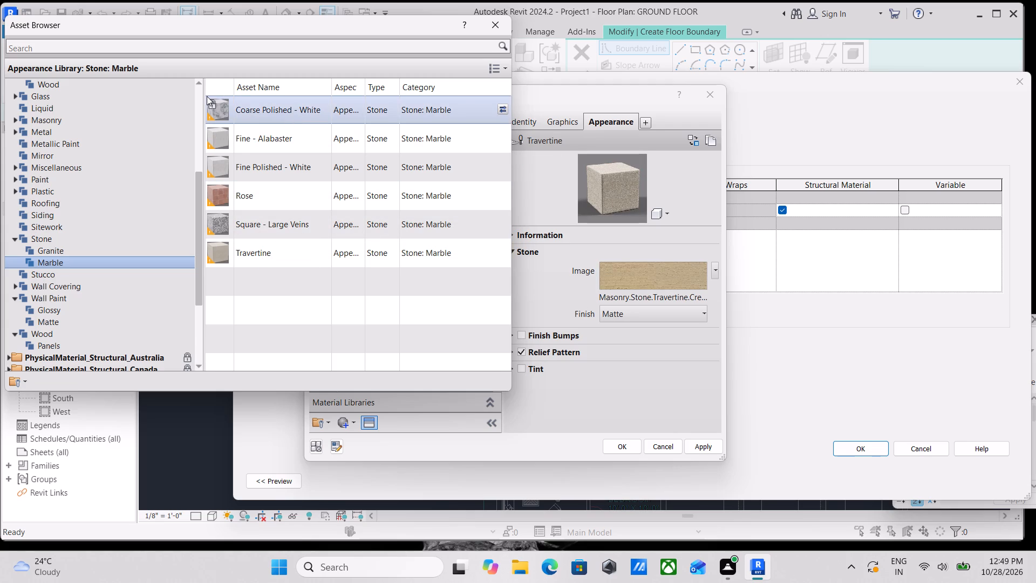
{"action": "double_click", "coordinate": [223, 108]}
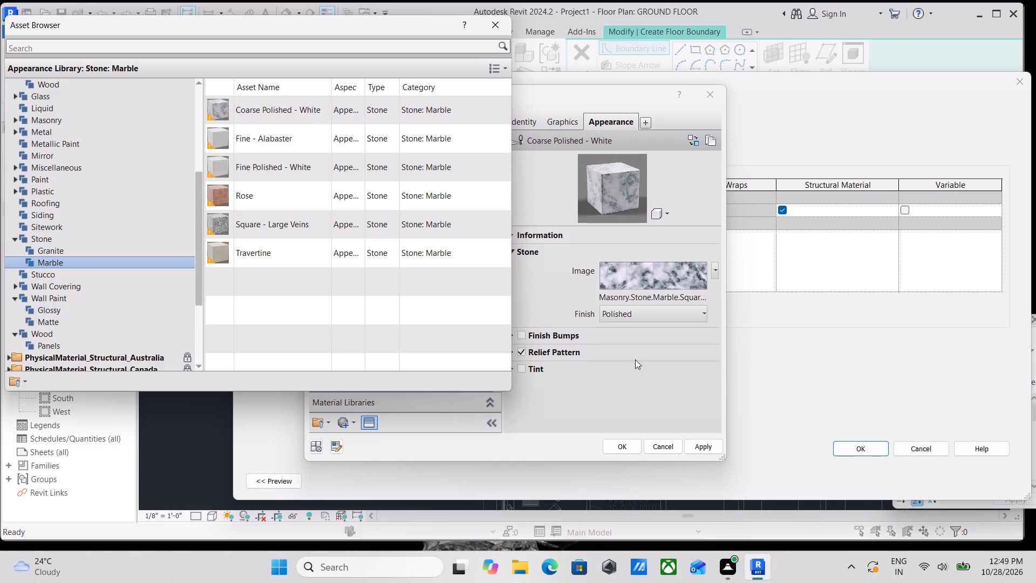
{"action": "left_click", "coordinate": [494, 25]}
Set the stone finish of the MARBLE FLOORING 1' appearance to Matte.
{"action": "left_click", "coordinate": [617, 320]}
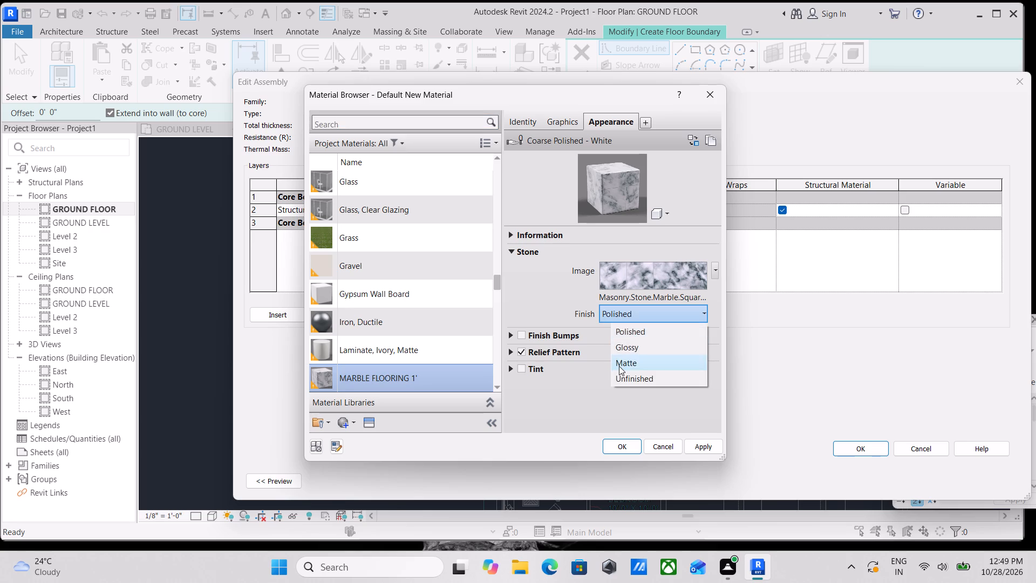
{"action": "left_click", "coordinate": [619, 366]}
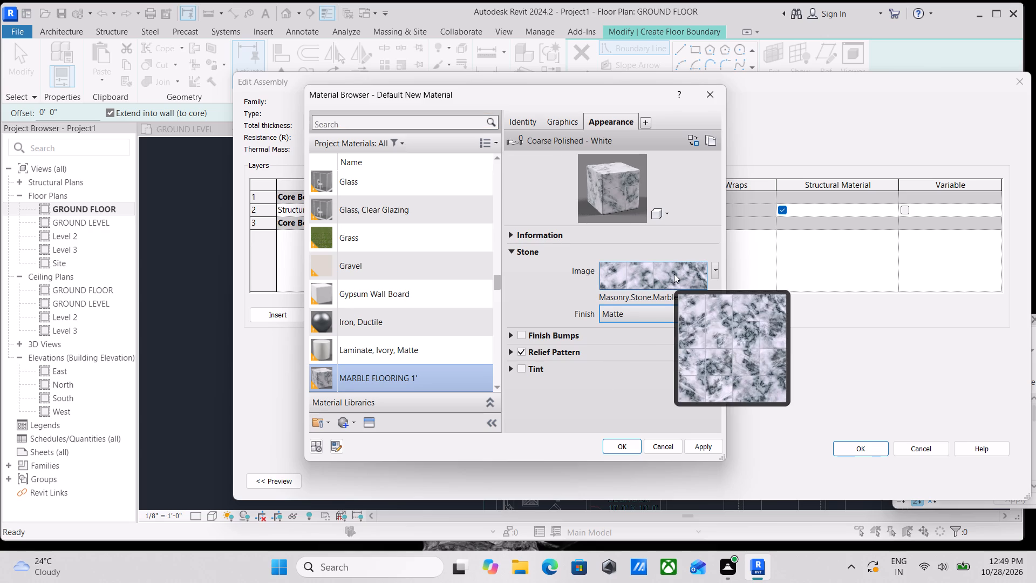
Offset the marble texture image by -0'-4-1/2" in X and 0'-1" in Y, and close the Texture Editor.
{"action": "left_click", "coordinate": [639, 278]}
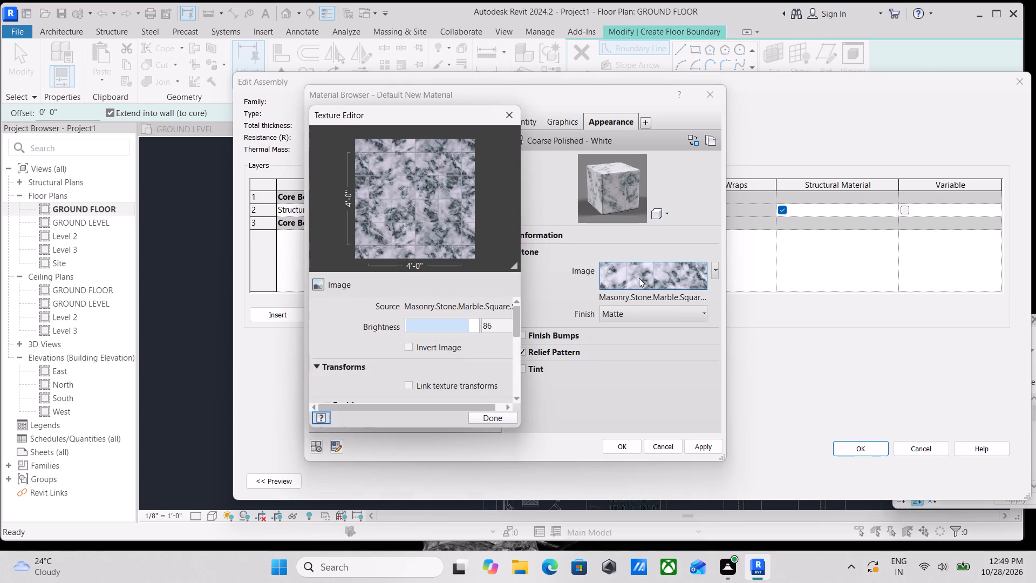
{"action": "left_click_drag", "start_coordinate": [403, 252], "coordinate": [420, 245]}
{"action": "scroll", "coordinate": [452, 376], "scroll_direction": "down", "scroll_amount": 2}
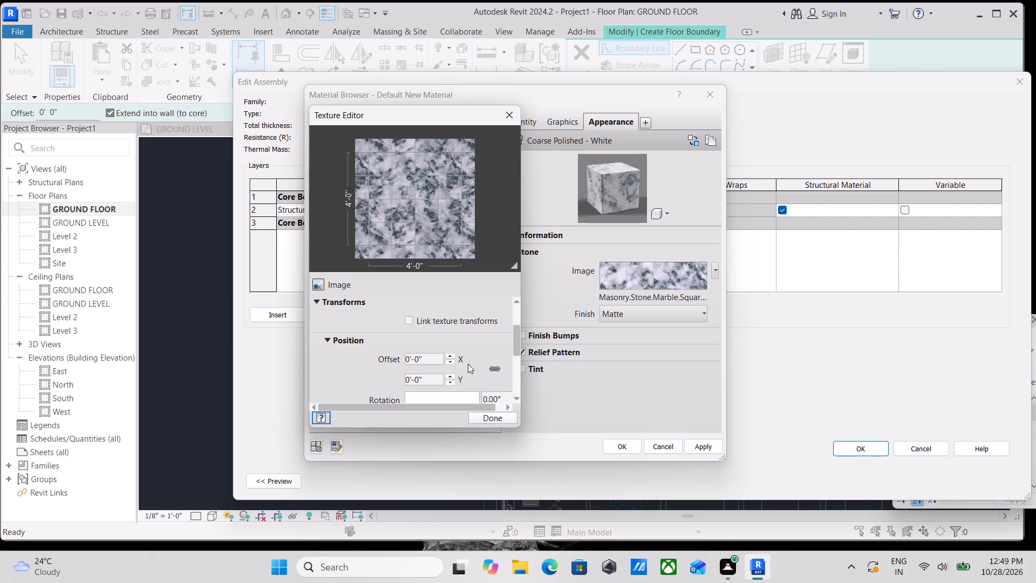
{"action": "double_click", "coordinate": [449, 360]}
{"action": "triple_click", "coordinate": [449, 360]}
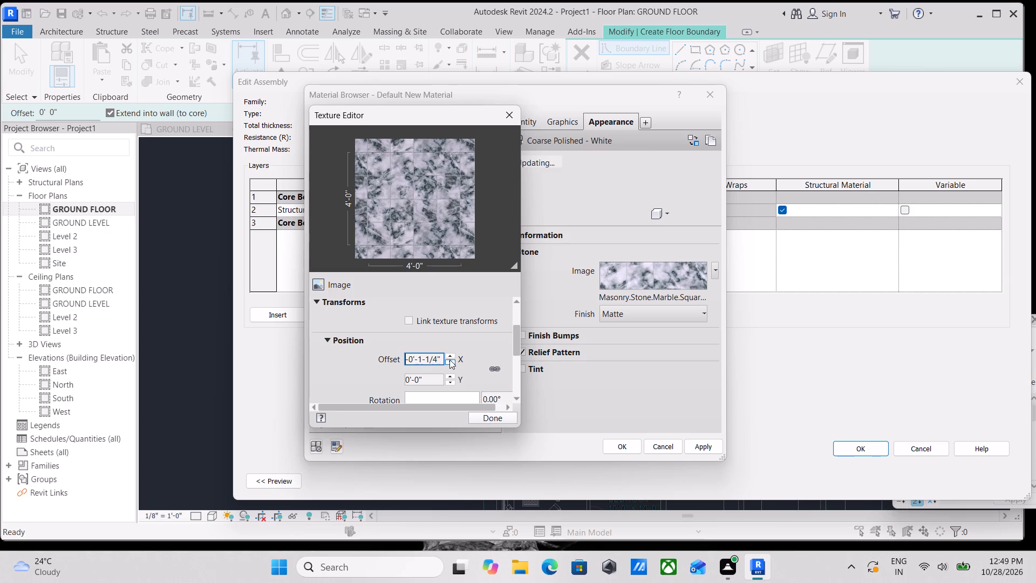
{"action": "triple_click", "coordinate": [449, 360]}
{"action": "triple_click", "coordinate": [449, 360]}
{"action": "left_click", "coordinate": [449, 360]}
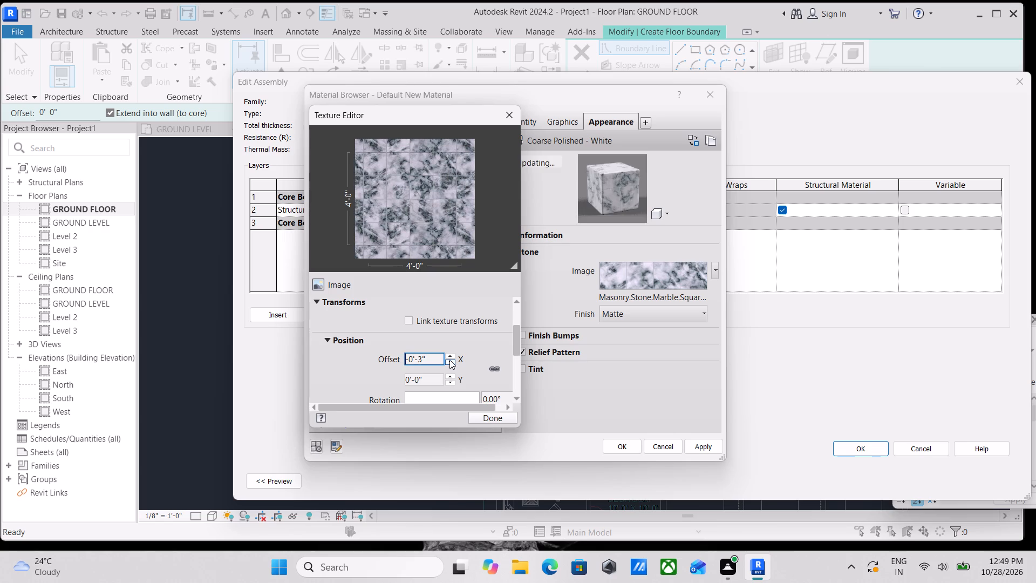
{"action": "triple_click", "coordinate": [449, 360]}
{"action": "triple_click", "coordinate": [449, 360]}
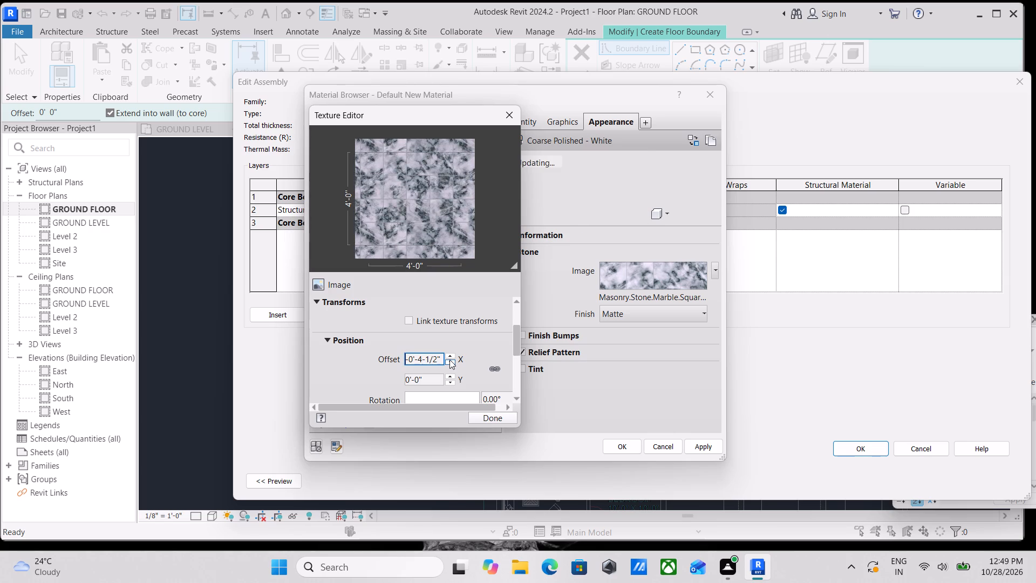
{"action": "triple_click", "coordinate": [446, 376]}
{"action": "left_click", "coordinate": [446, 376]}
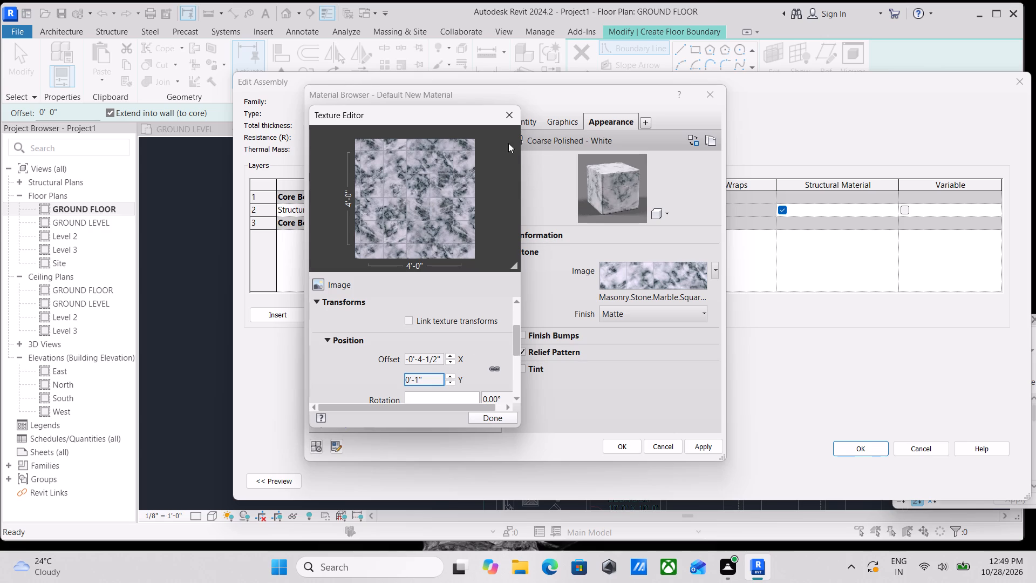
{"action": "left_click", "coordinate": [500, 110]}
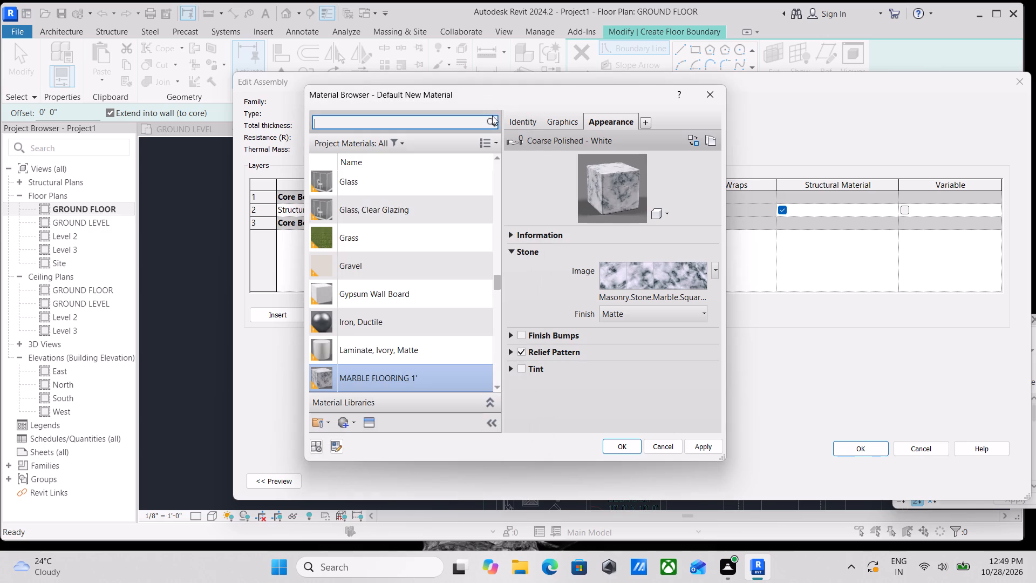
{"action": "scroll", "coordinate": [633, 335], "scroll_direction": "up", "scroll_amount": 2}
Assign the MARBLE FLOORING 1' material to the structure layer and confirm the FLOORING GROUND FLOOR 1' type for the new floor.
{"action": "scroll", "coordinate": [334, 385], "scroll_direction": "down", "scroll_amount": 1}
{"action": "left_click", "coordinate": [698, 448]}
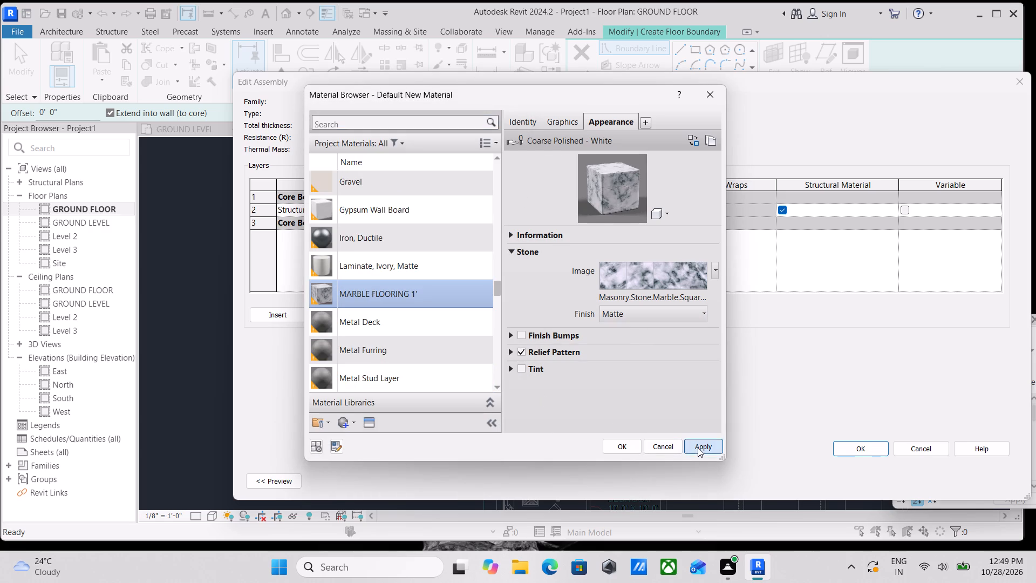
{"action": "left_click", "coordinate": [624, 444]}
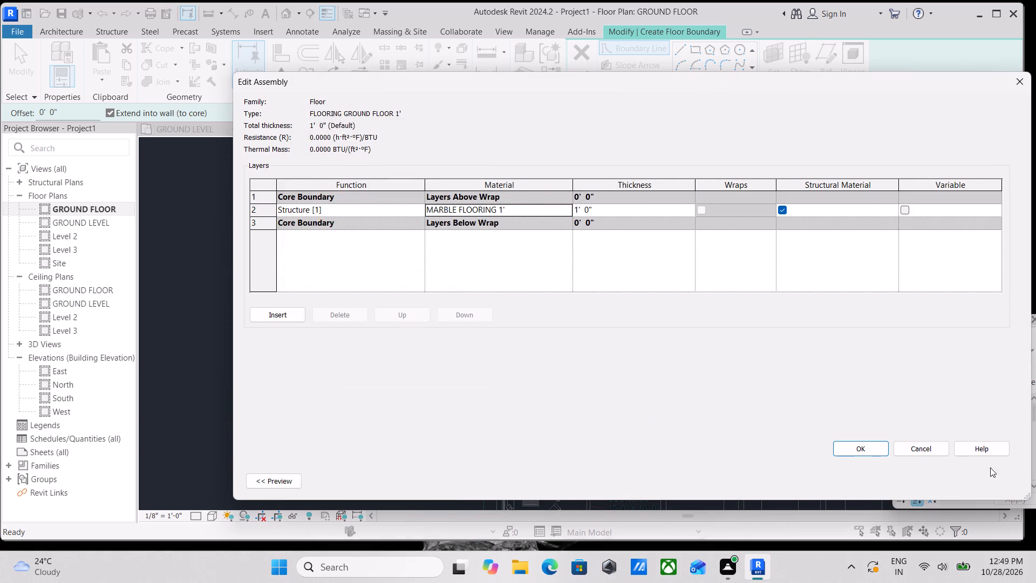
{"action": "left_click", "coordinate": [868, 447]}
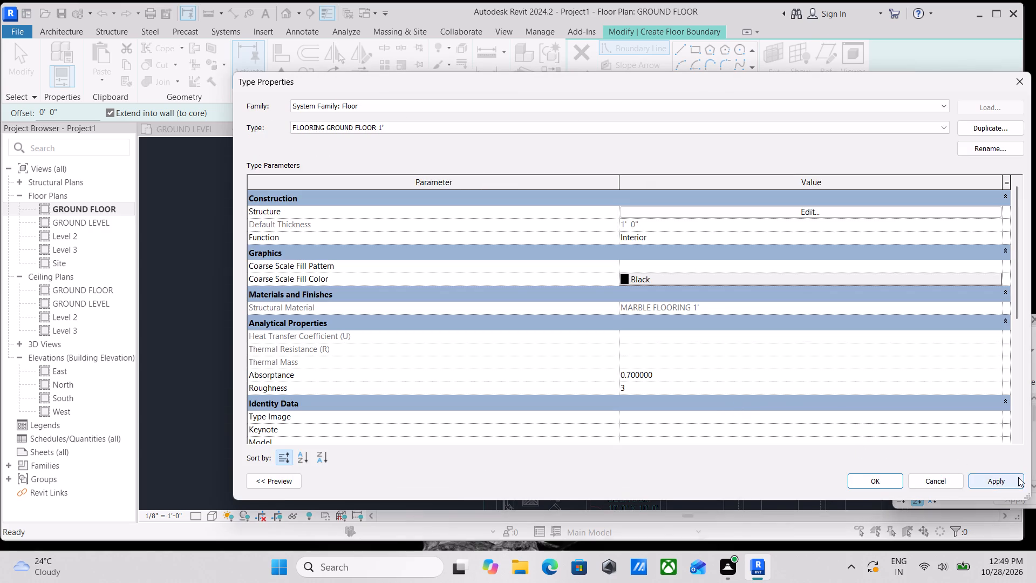
{"action": "left_click", "coordinate": [1016, 477]}
{"action": "left_click", "coordinate": [896, 476]}
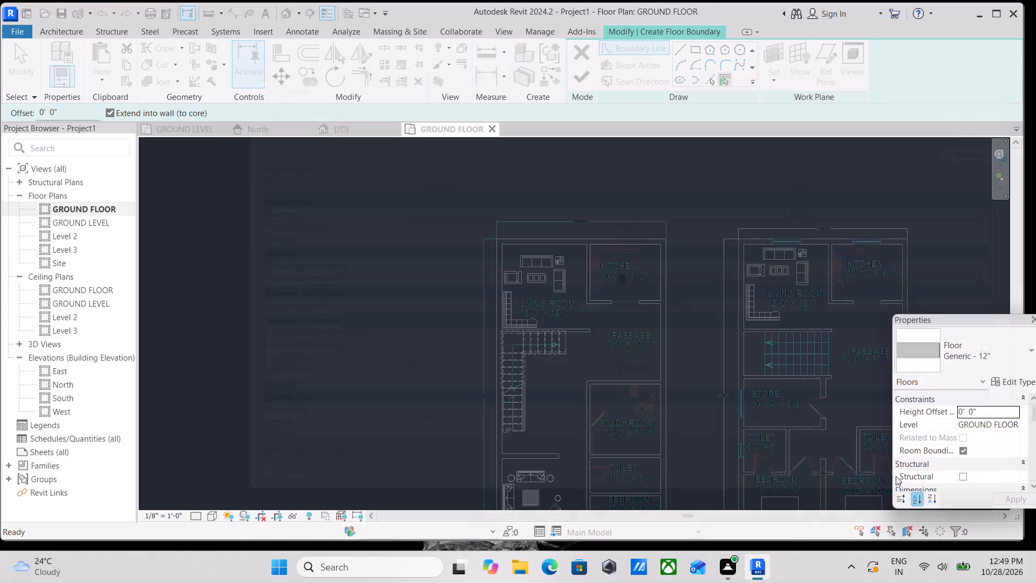
Draw straight floor boundary lines along the outer face of the ground floor's living room–kitchen wall and the long kitchen-to-bedroom wall, about 47'-1".
{"action": "middle_click_drag", "start_coordinate": [462, 299], "coordinate": [394, 372]}
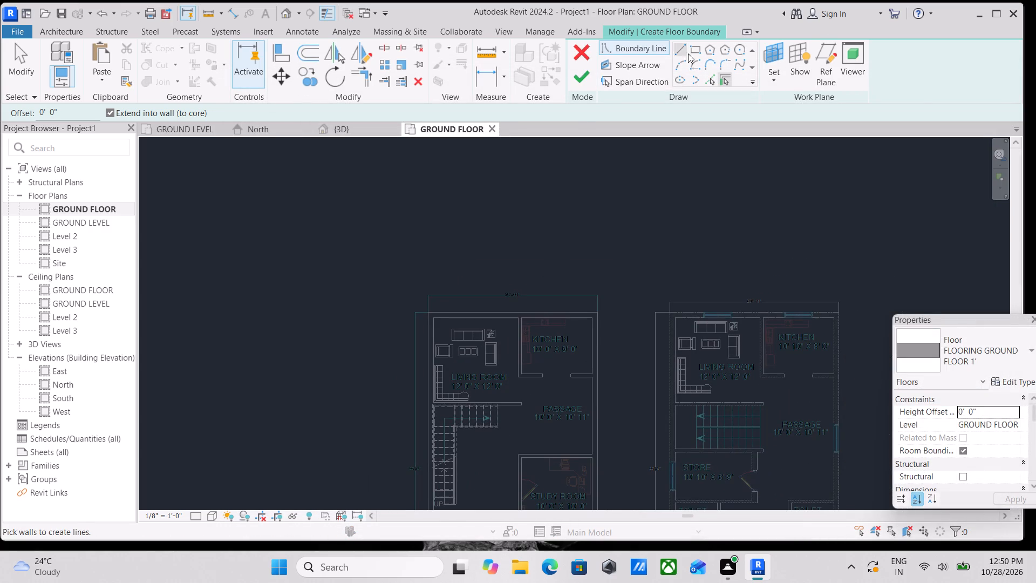
{"action": "scroll", "coordinate": [508, 282], "scroll_direction": "down", "scroll_amount": 2}
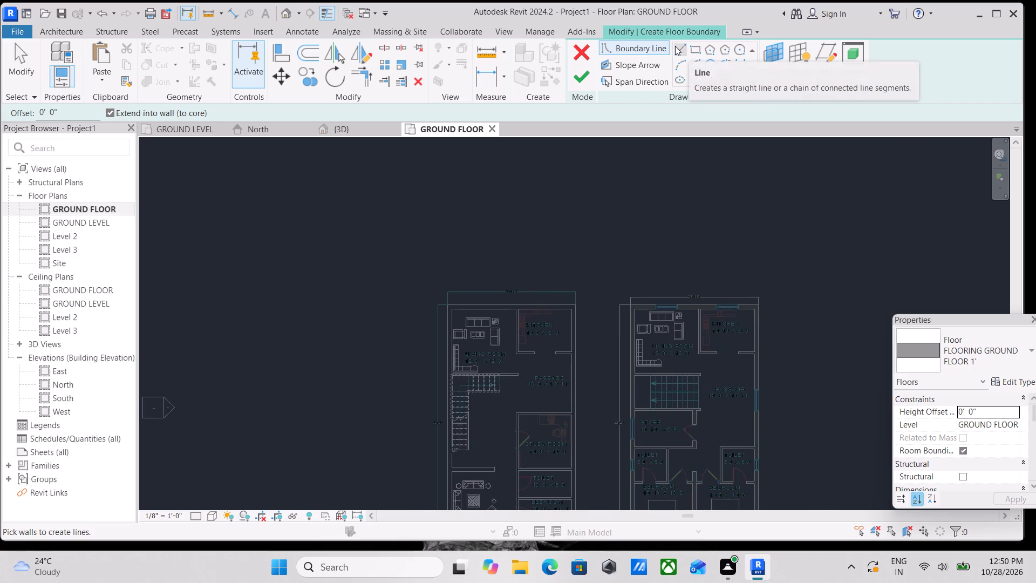
{"action": "scroll", "coordinate": [485, 361], "scroll_direction": "down", "scroll_amount": 2}
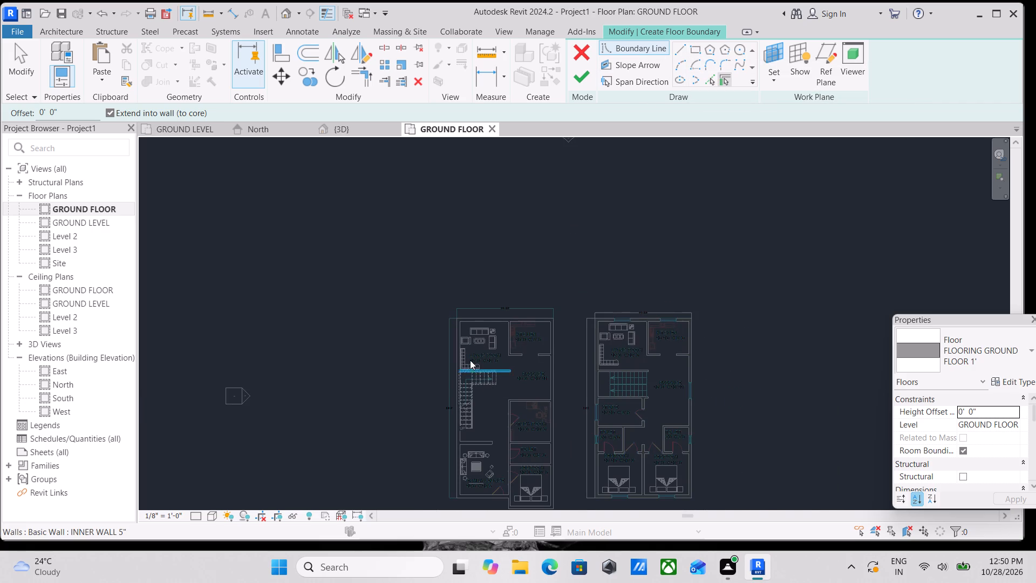
{"action": "scroll", "coordinate": [470, 360], "scroll_direction": "up", "scroll_amount": 3}
{"action": "scroll", "coordinate": [493, 323], "scroll_direction": "up", "scroll_amount": 2}
{"action": "middle_click_drag", "start_coordinate": [562, 252], "coordinate": [575, 350]}
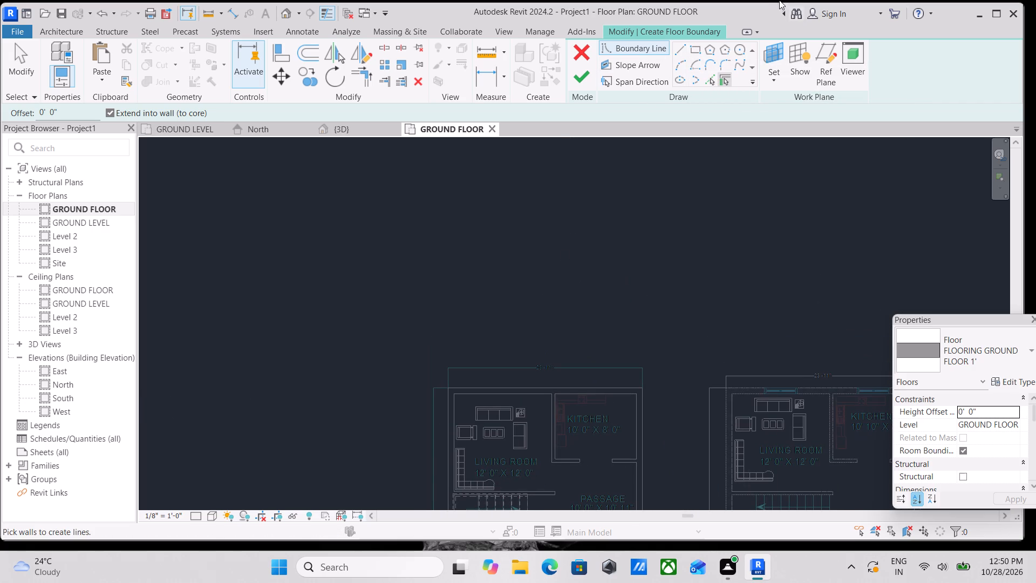
{"action": "left_click", "coordinate": [681, 51]}
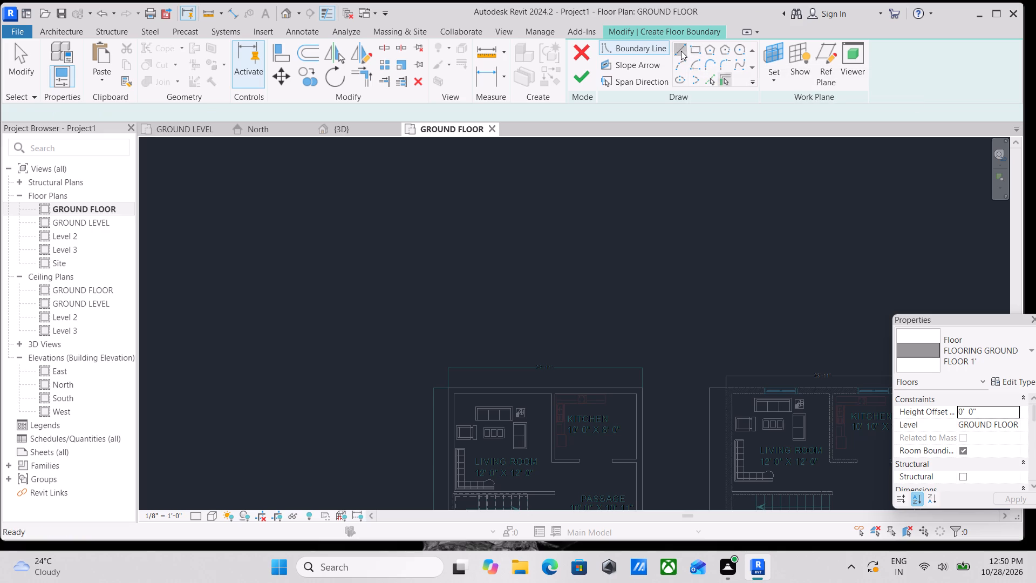
{"action": "scroll", "coordinate": [426, 403], "scroll_direction": "up", "scroll_amount": 5}
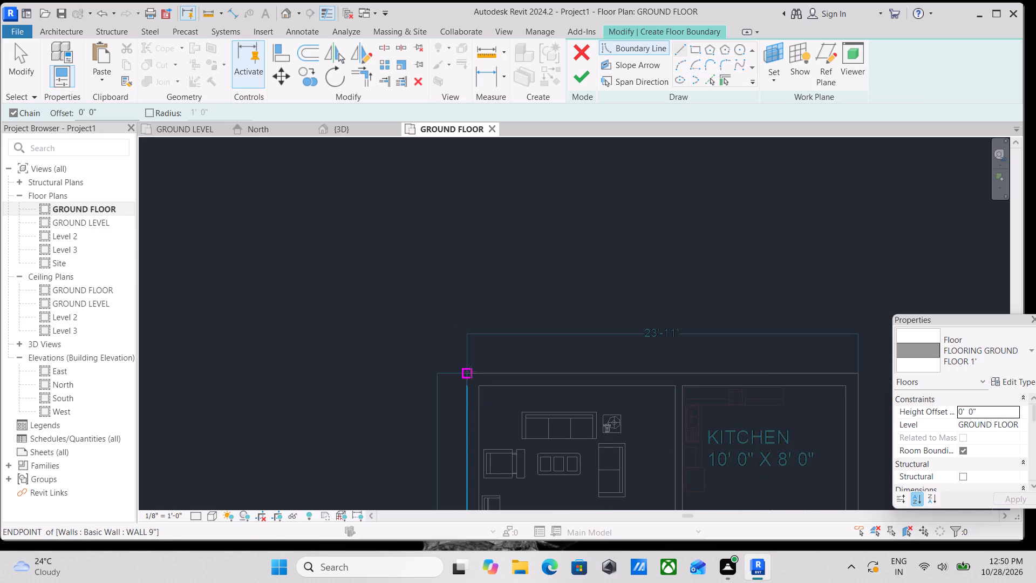
{"action": "left_click", "coordinate": [471, 372]}
{"action": "middle_click_drag", "start_coordinate": [665, 381], "coordinate": [260, 376]}
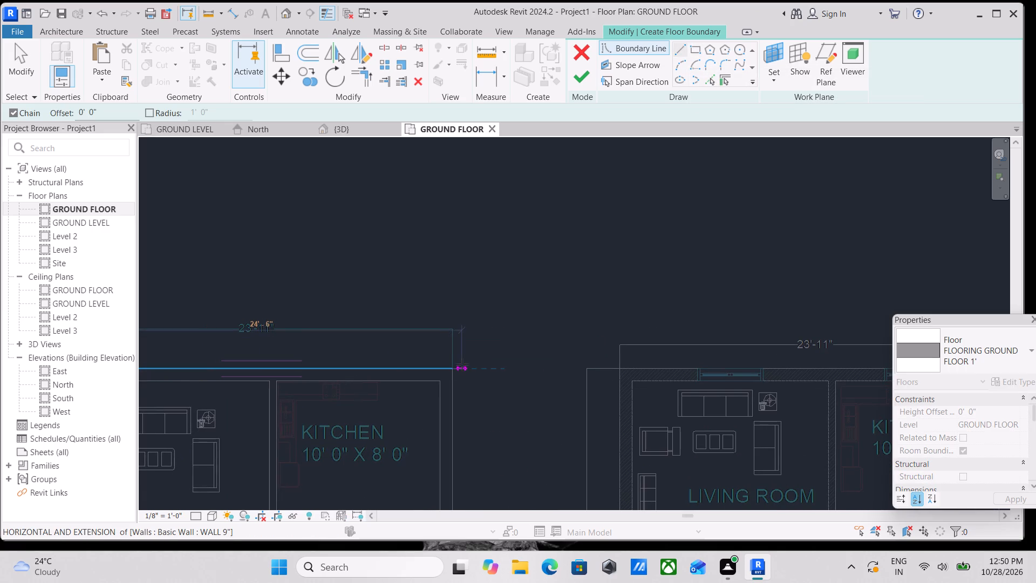
{"action": "left_click", "coordinate": [454, 368]}
{"action": "scroll", "coordinate": [421, 496], "scroll_direction": "down", "scroll_amount": 3}
{"action": "middle_click_drag", "start_coordinate": [430, 479], "coordinate": [483, 356]}
{"action": "scroll", "coordinate": [495, 340], "scroll_direction": "down", "scroll_amount": 5}
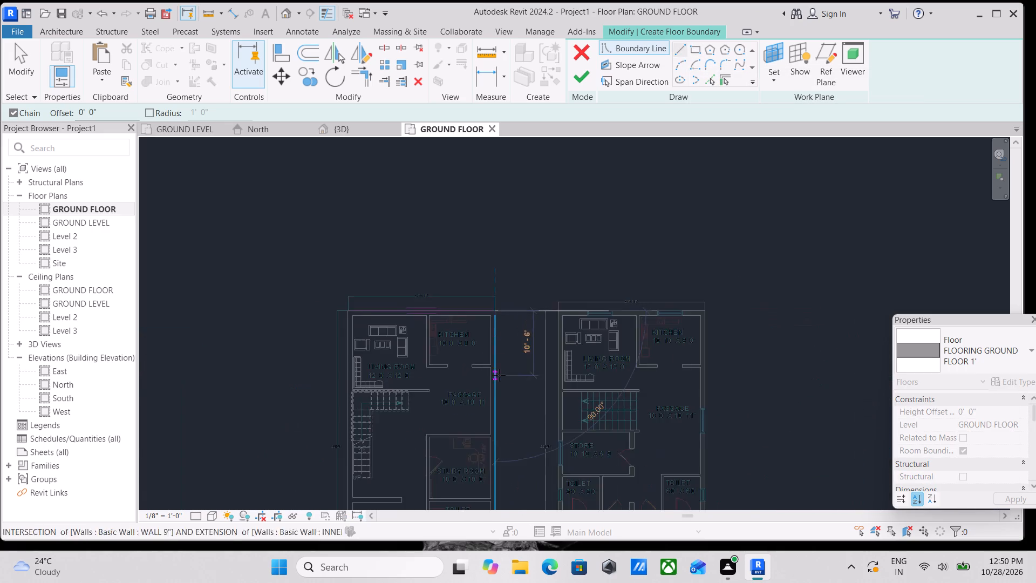
{"action": "scroll", "coordinate": [499, 375], "scroll_direction": "down", "scroll_amount": 2}
{"action": "middle_click_drag", "start_coordinate": [499, 375], "coordinate": [508, 329]}
{"action": "scroll", "coordinate": [497, 486], "scroll_direction": "up", "scroll_amount": 5}
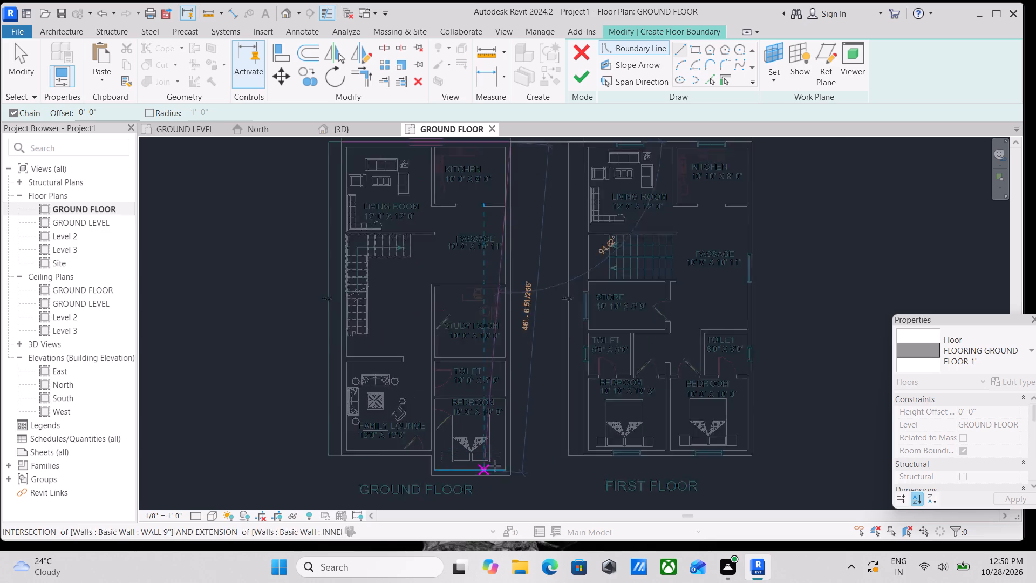
{"action": "scroll", "coordinate": [495, 466], "scroll_direction": "up", "scroll_amount": 1}
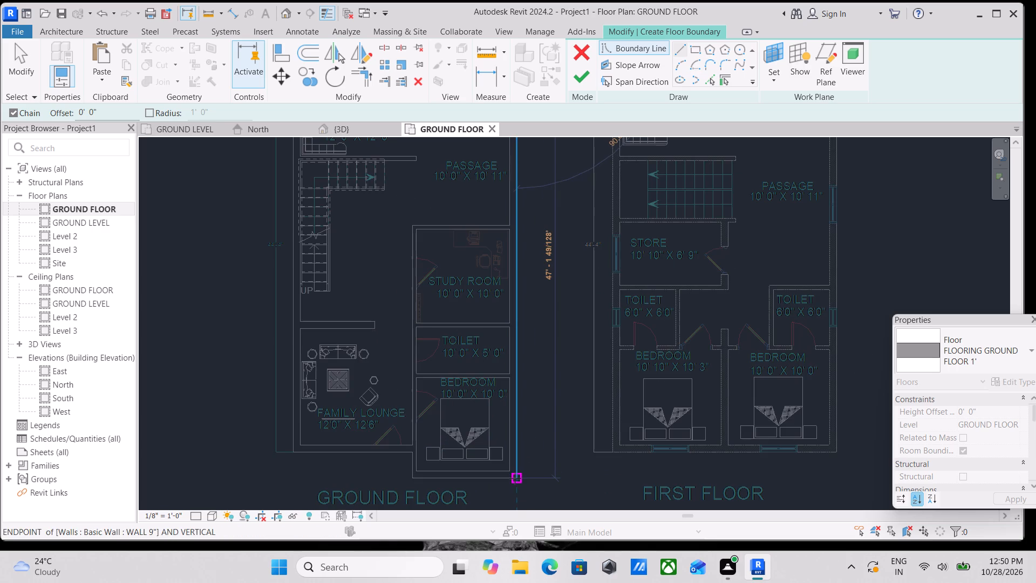
{"action": "left_click", "coordinate": [514, 480]}
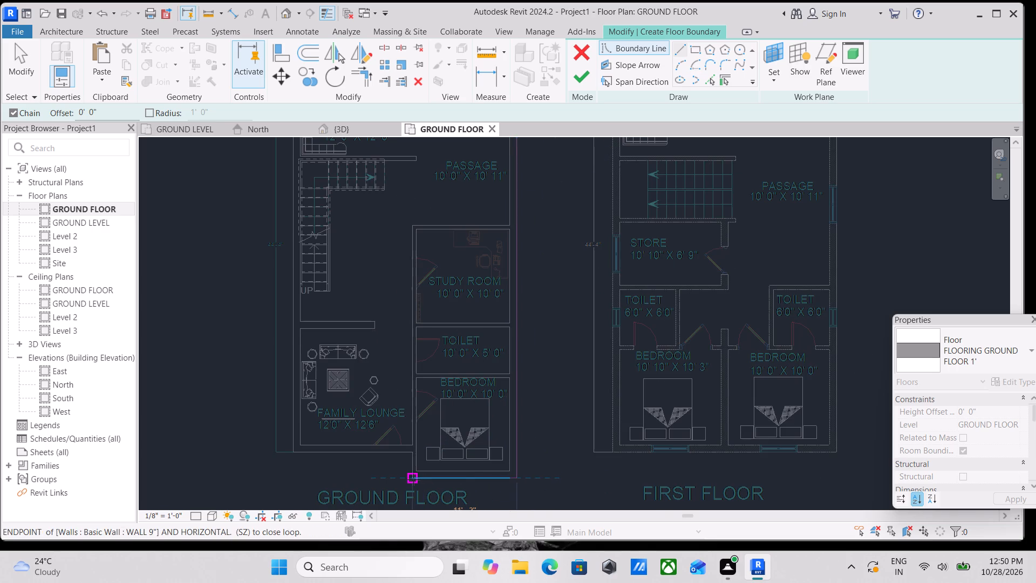
Close the outer floor boundary around the bedroom's projecting end, along the family lounge wall and up the stair-side wall to the starting corner.
{"action": "left_click", "coordinate": [413, 479]}
{"action": "scroll", "coordinate": [411, 456], "scroll_direction": "up", "scroll_amount": 2}
{"action": "left_click", "coordinate": [412, 455]}
{"action": "middle_click_drag", "start_coordinate": [268, 452], "coordinate": [345, 451]}
{"action": "left_click", "coordinate": [331, 449]}
{"action": "middle_click_drag", "start_coordinate": [336, 398], "coordinate": [325, 582]}
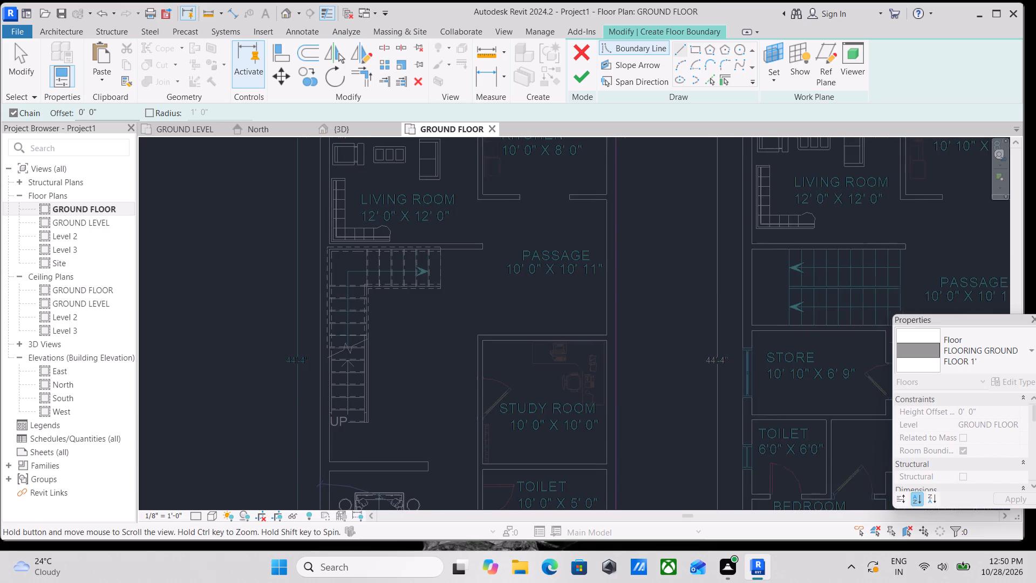
{"action": "middle_click_drag", "start_coordinate": [325, 582], "coordinate": [328, 582]}
{"action": "scroll", "coordinate": [351, 362], "scroll_direction": "down", "scroll_amount": 2}
{"action": "middle_click_drag", "start_coordinate": [339, 389], "coordinate": [363, 582]}
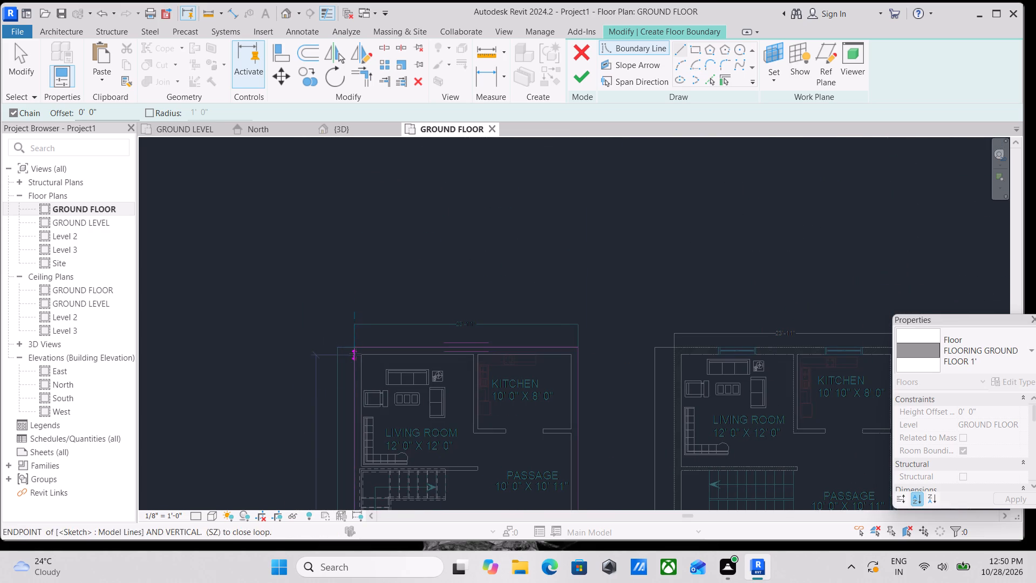
{"action": "left_click", "coordinate": [355, 345]}
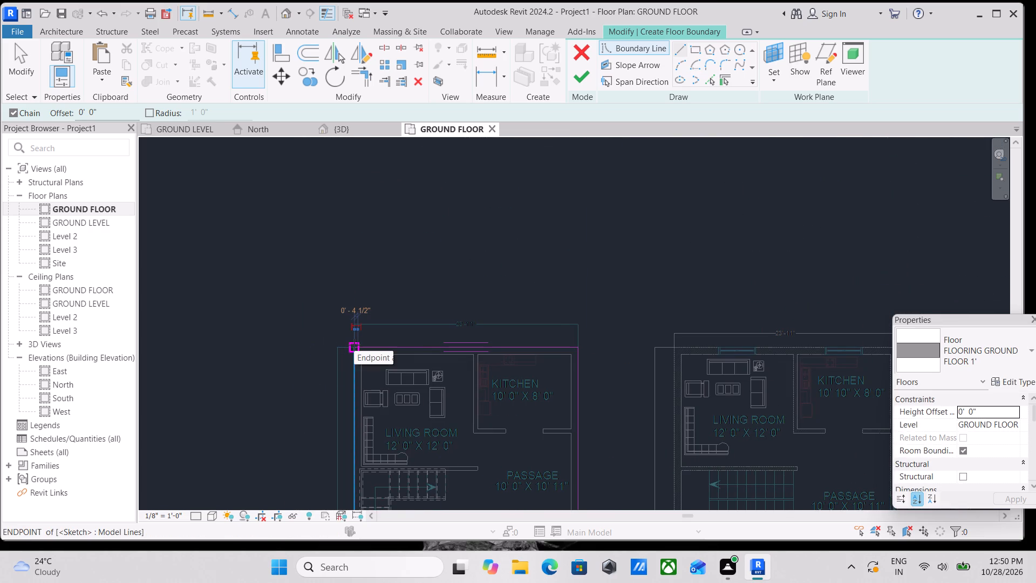
{"action": "key", "text": "Escape"}
Add a 10'-0" by 5'-0" rectangle along the toilet's inner wall faces to cut the toilet out of the floor boundary.
{"action": "middle_click_drag", "start_coordinate": [485, 379], "coordinate": [411, 332]}
{"action": "middle_click_drag", "start_coordinate": [384, 432], "coordinate": [406, 328]}
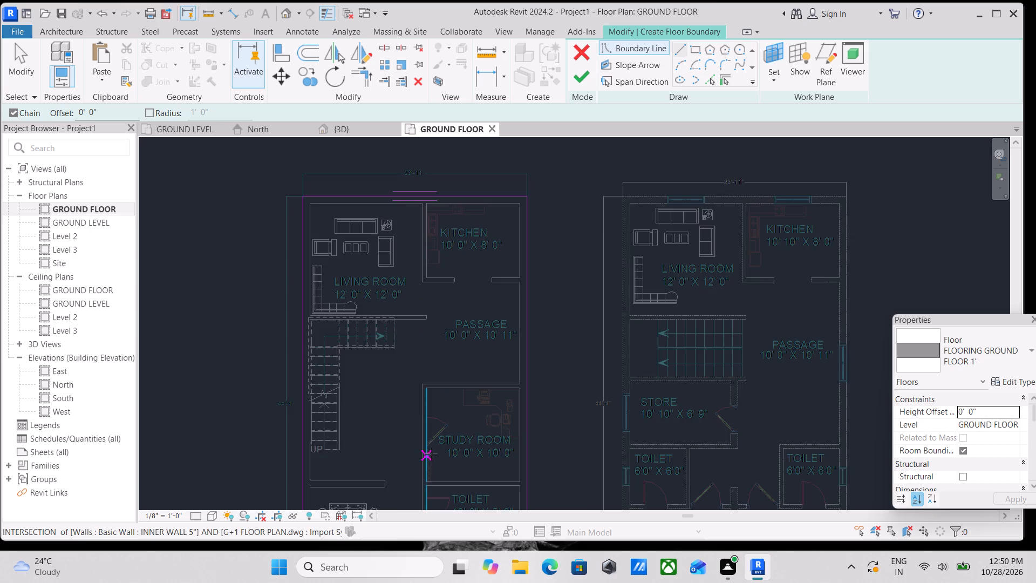
{"action": "scroll", "coordinate": [435, 451], "scroll_direction": "down", "scroll_amount": 1}
{"action": "scroll", "coordinate": [474, 430], "scroll_direction": "down", "scroll_amount": 2}
{"action": "middle_click_drag", "start_coordinate": [474, 430], "coordinate": [480, 403]}
{"action": "scroll", "coordinate": [456, 452], "scroll_direction": "up", "scroll_amount": 4}
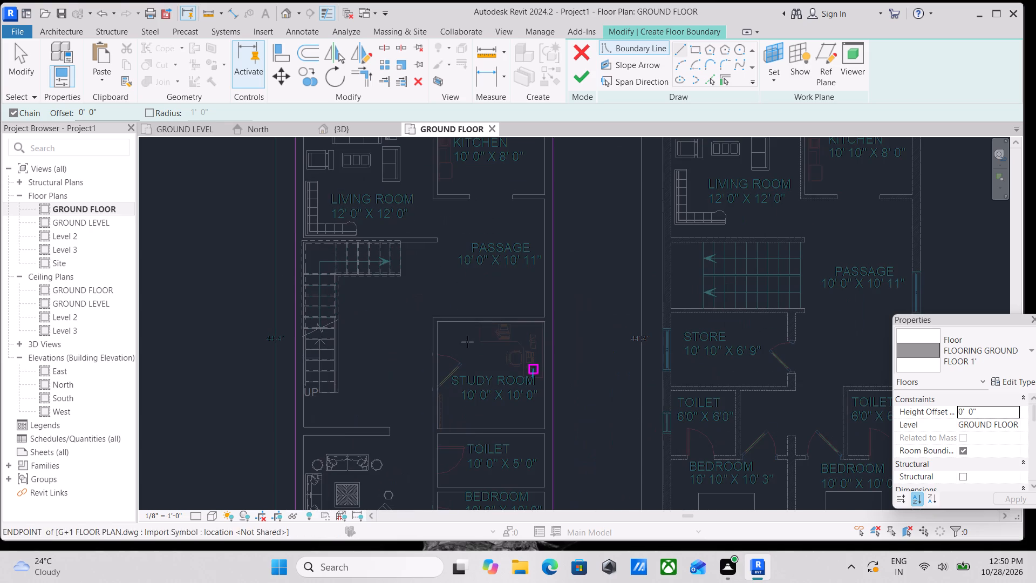
{"action": "left_click", "coordinate": [698, 48]}
{"action": "scroll", "coordinate": [441, 441], "scroll_direction": "up", "scroll_amount": 2}
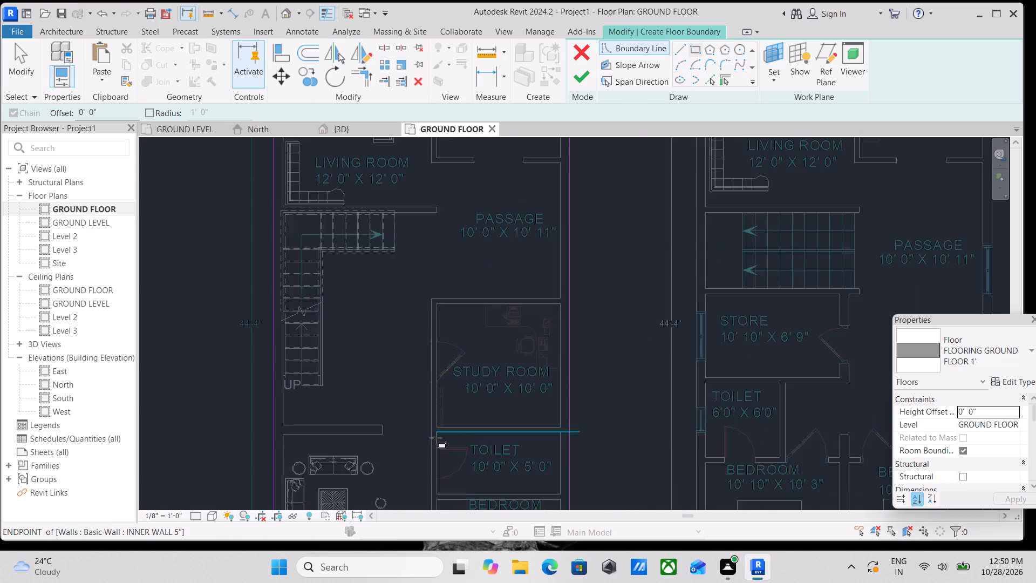
{"action": "scroll", "coordinate": [435, 438], "scroll_direction": "up", "scroll_amount": 3}
{"action": "left_click", "coordinate": [446, 429]}
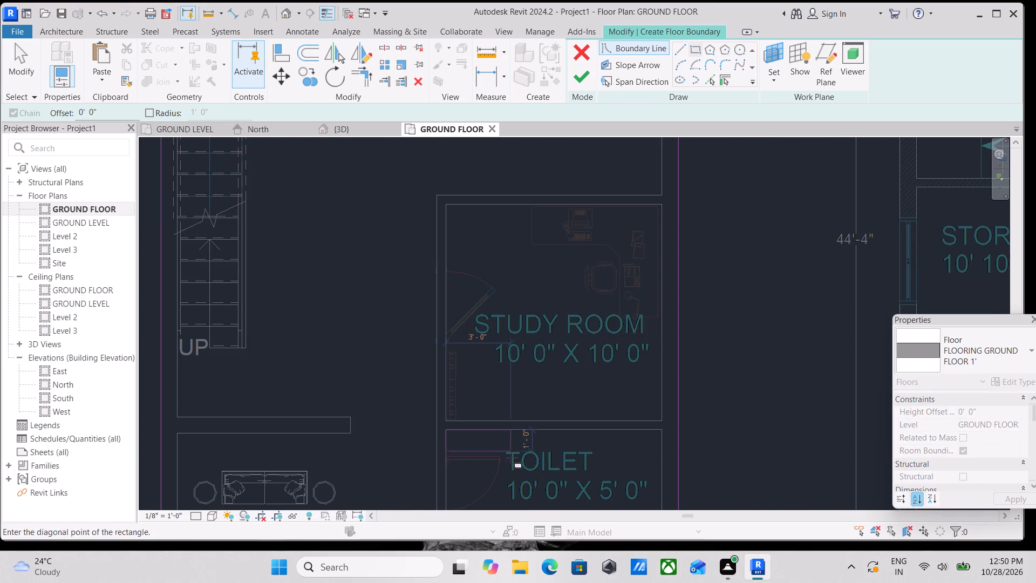
{"action": "middle_click_drag", "start_coordinate": [508, 456], "coordinate": [407, 310]}
{"action": "scroll", "coordinate": [464, 392], "scroll_direction": "down", "scroll_amount": 1}
{"action": "left_click", "coordinate": [540, 379]}
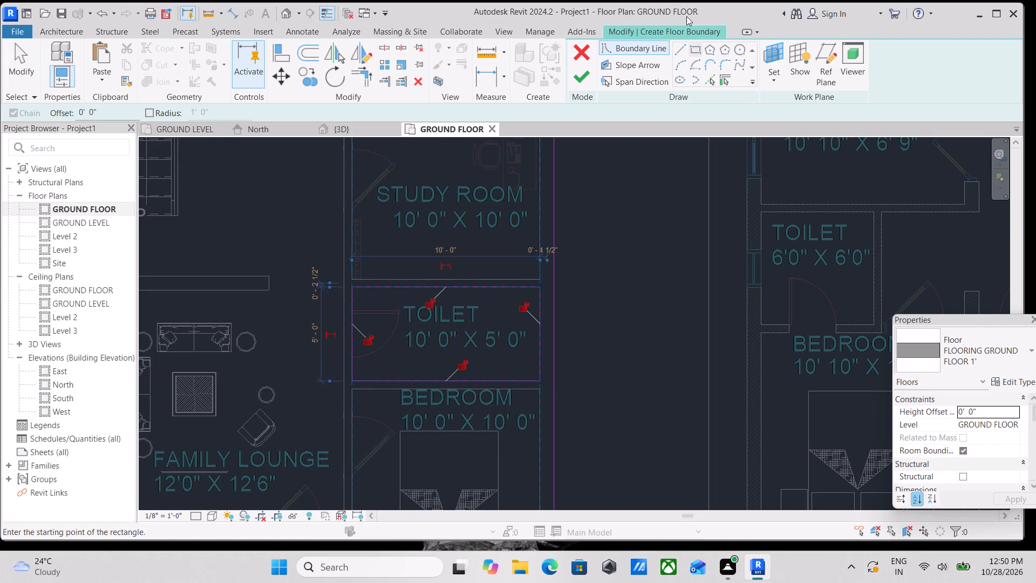
Finish the floor boundary sketch and dismiss the save reminder without saving.
{"action": "left_click", "coordinate": [577, 83]}
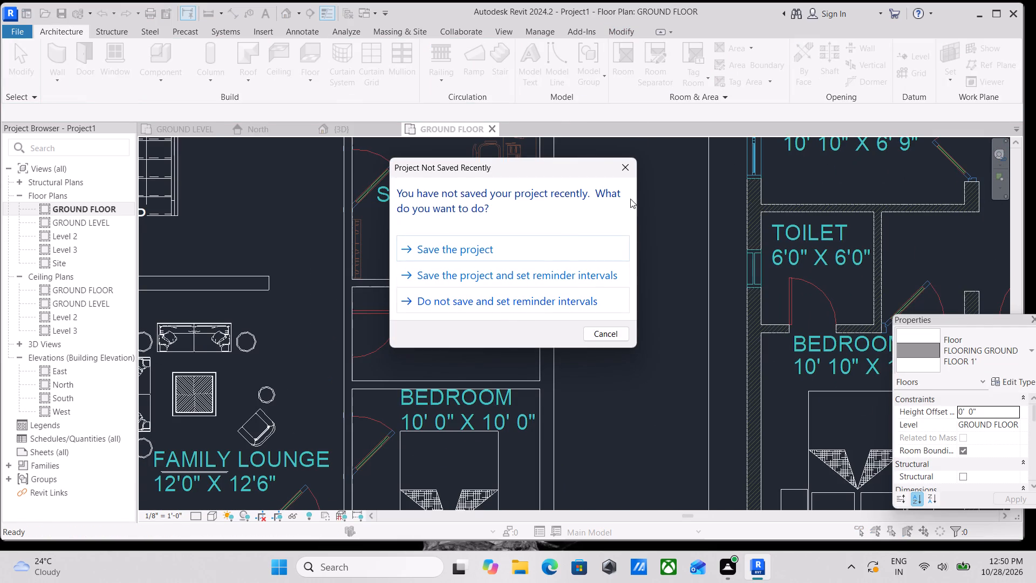
{"action": "left_click", "coordinate": [633, 168]}
Examine the new ground floor slab against the walls and stair in plan and in the 3D view, including from the front.
{"action": "scroll", "coordinate": [471, 354], "scroll_direction": "down", "scroll_amount": 4}
{"action": "middle_click_drag", "start_coordinate": [501, 335], "coordinate": [723, 368]}
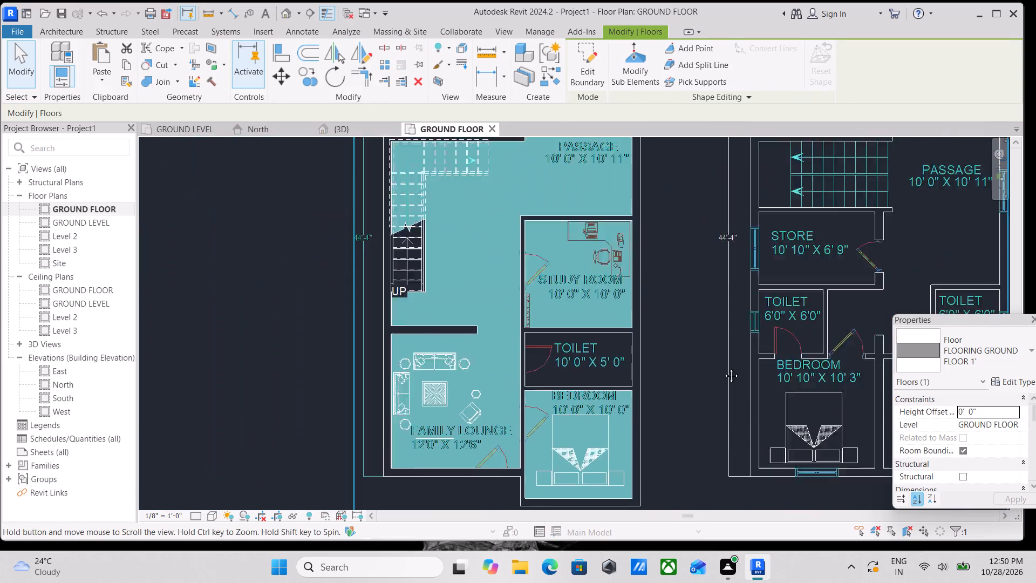
{"action": "middle_click_drag", "start_coordinate": [723, 368], "coordinate": [727, 369]}
{"action": "left_click", "coordinate": [355, 128]}
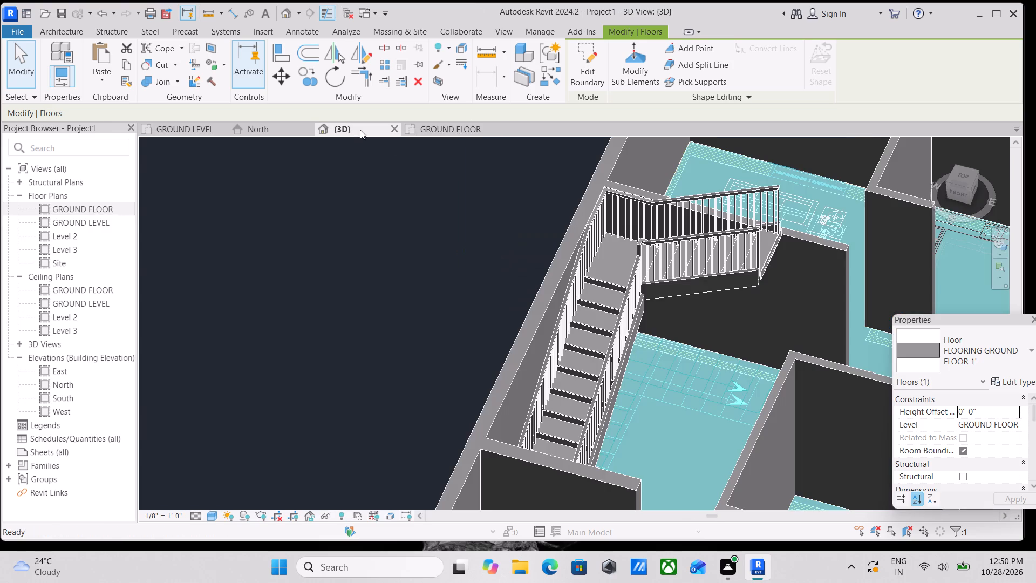
{"action": "scroll", "coordinate": [631, 398], "scroll_direction": "down", "scroll_amount": 3}
{"action": "middle_click_drag", "start_coordinate": [642, 392], "coordinate": [571, 259]}
{"action": "key", "text": "Escape"}
{"action": "middle_click_drag", "start_coordinate": [639, 375], "coordinate": [679, 256]}
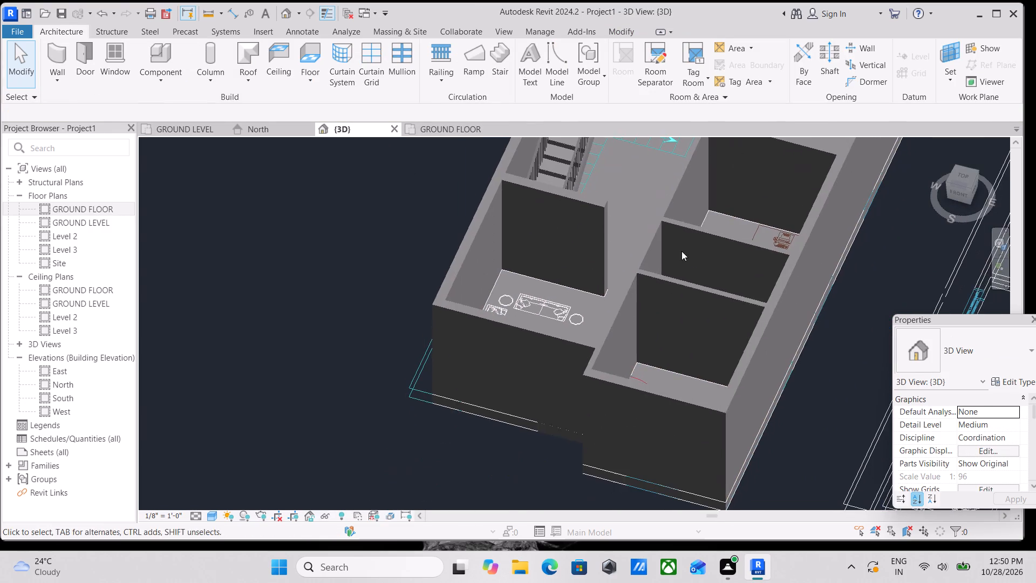
{"action": "middle_click_drag", "start_coordinate": [646, 374], "coordinate": [742, 356], "text": "shift"}
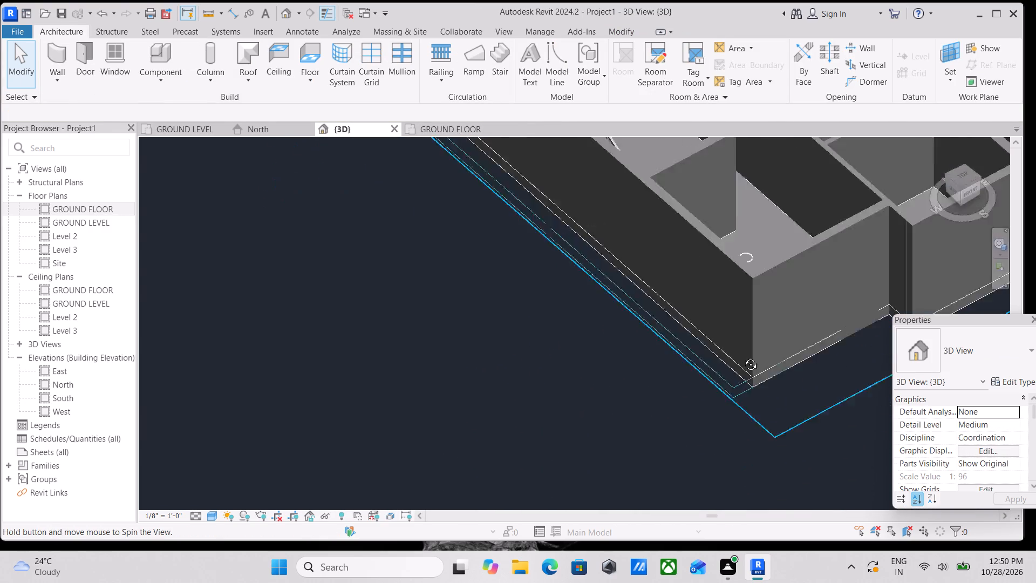
{"action": "middle_click_drag", "start_coordinate": [742, 356], "coordinate": [662, 273], "text": "shift"}
{"action": "middle_click_drag", "start_coordinate": [663, 282], "coordinate": [742, 191], "text": "shift"}
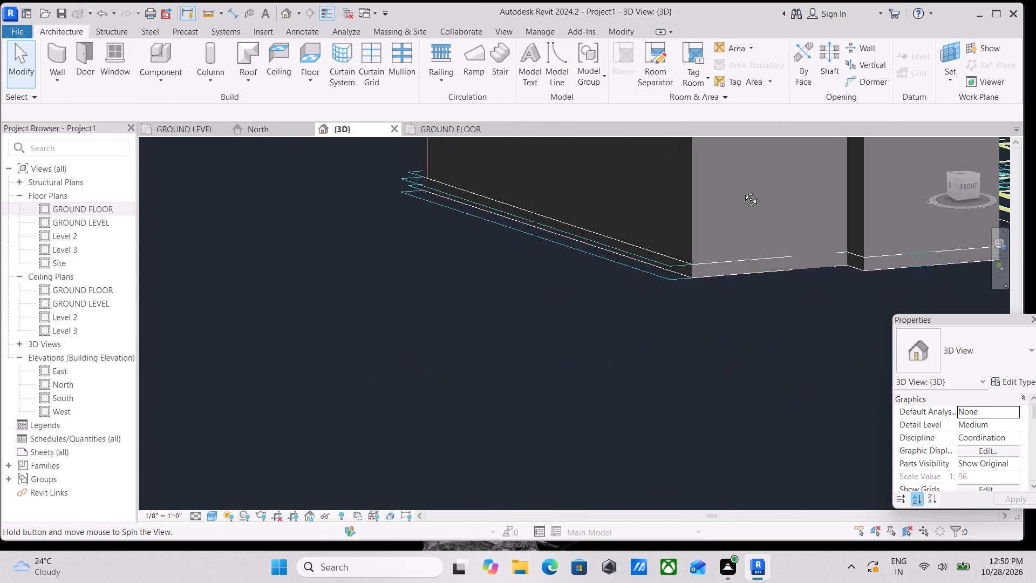
{"action": "middle_click_drag", "start_coordinate": [742, 191], "coordinate": [742, 190], "text": "shift"}
{"action": "left_click", "coordinate": [968, 192]}
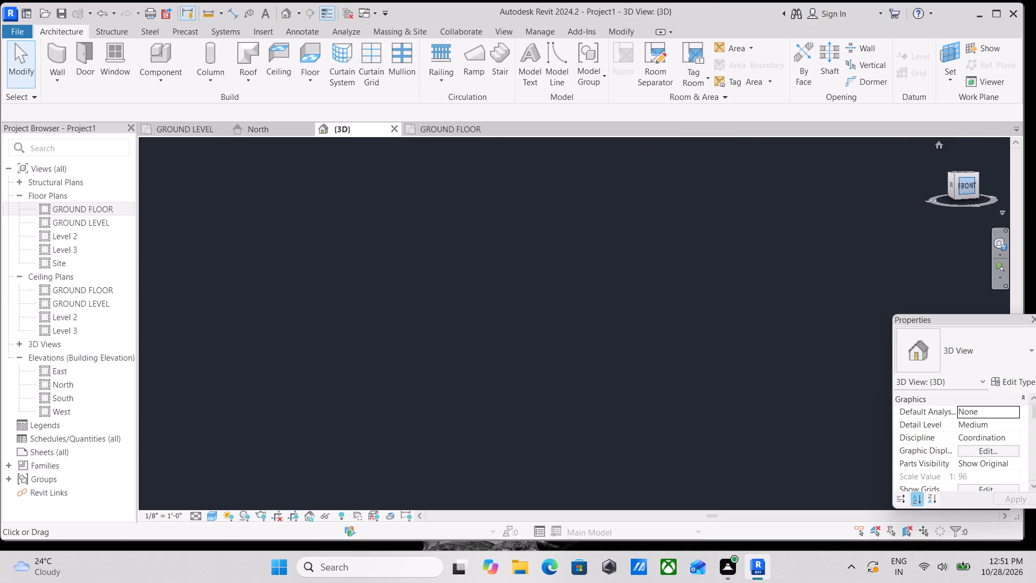
{"action": "scroll", "coordinate": [693, 355], "scroll_direction": "up", "scroll_amount": 2}
{"action": "scroll", "coordinate": [588, 357], "scroll_direction": "up", "scroll_amount": 8}
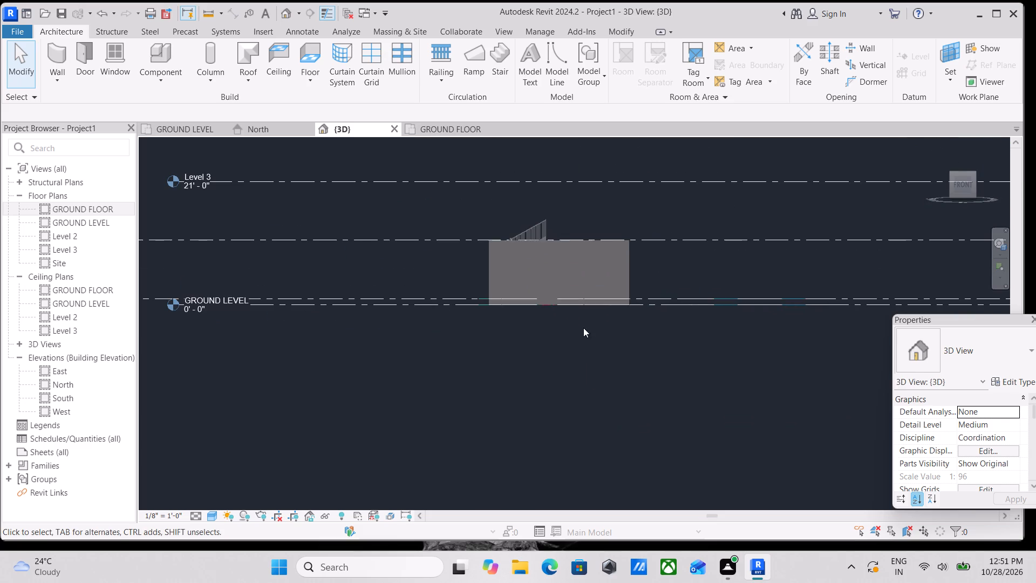
{"action": "middle_click_drag", "start_coordinate": [581, 303], "coordinate": [563, 320]}
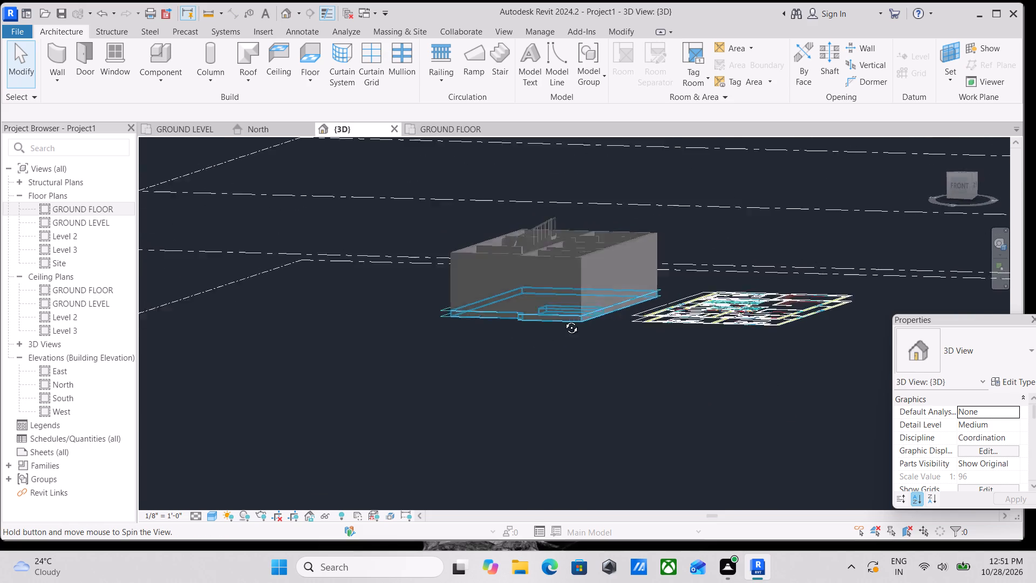
{"action": "middle_click_drag", "start_coordinate": [563, 320], "coordinate": [611, 426]}
{"action": "middle_click_drag", "start_coordinate": [586, 336], "coordinate": [634, 369], "text": "shift"}
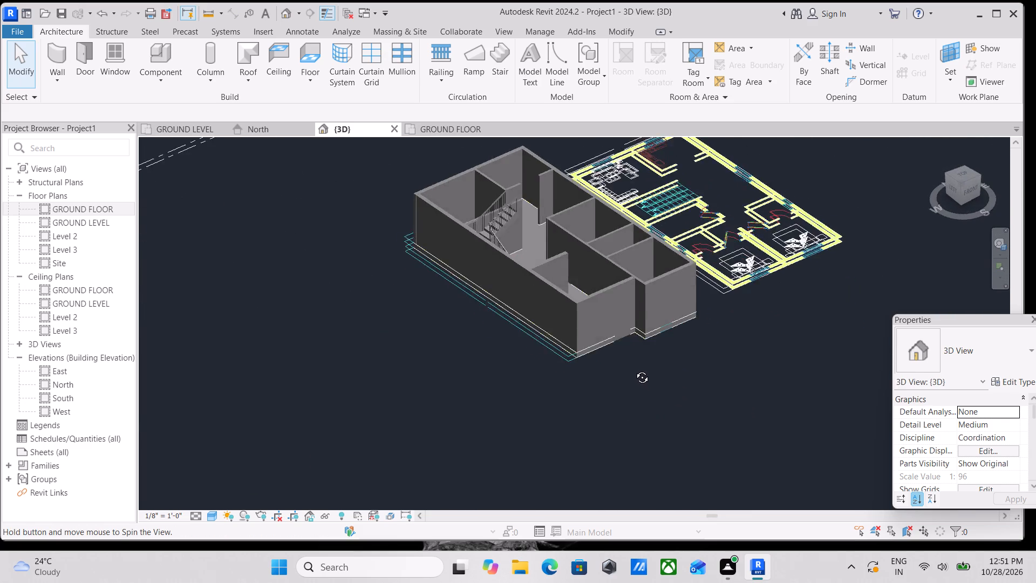
{"action": "middle_click_drag", "start_coordinate": [634, 369], "coordinate": [492, 282], "text": "shift"}
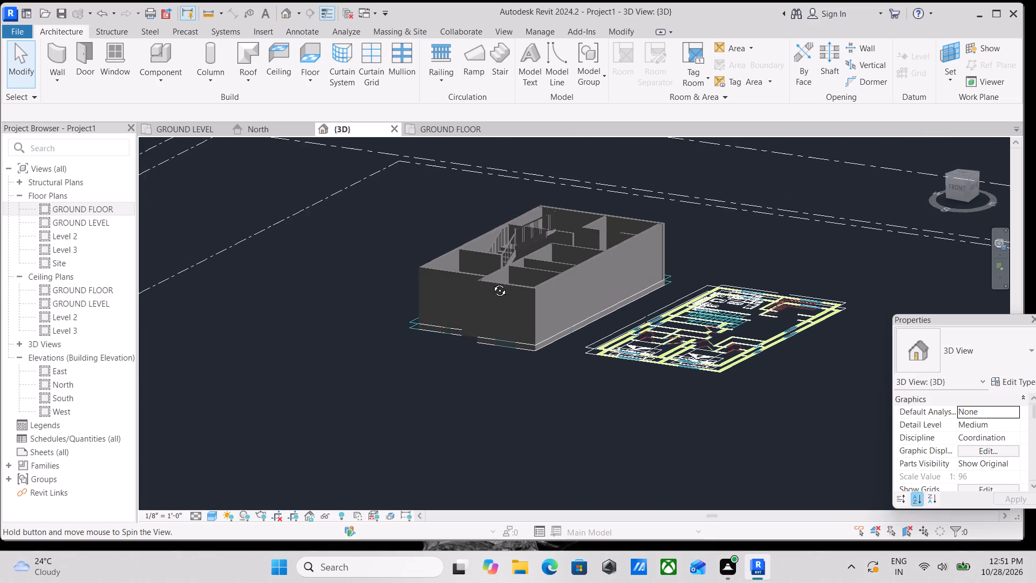
{"action": "middle_click_drag", "start_coordinate": [492, 282], "coordinate": [519, 320], "text": "shift"}
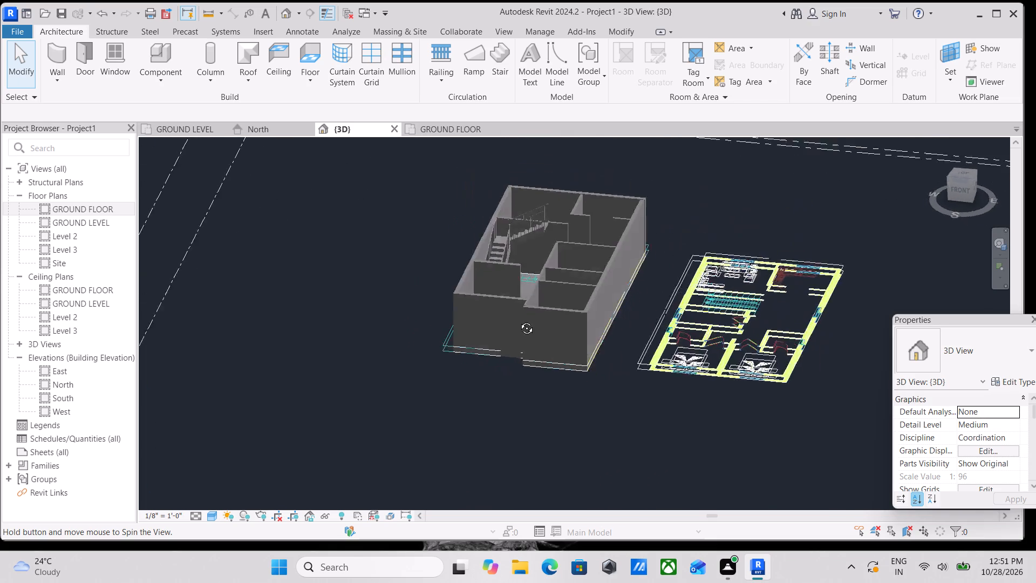
Examine the ground floor model from above in the 3D view and its rooms and stair in the GROUND FLOOR plan.
{"action": "middle_click_drag", "start_coordinate": [519, 320], "coordinate": [597, 409], "text": "shift"}
{"action": "middle_click_drag", "start_coordinate": [615, 290], "coordinate": [503, 413]}
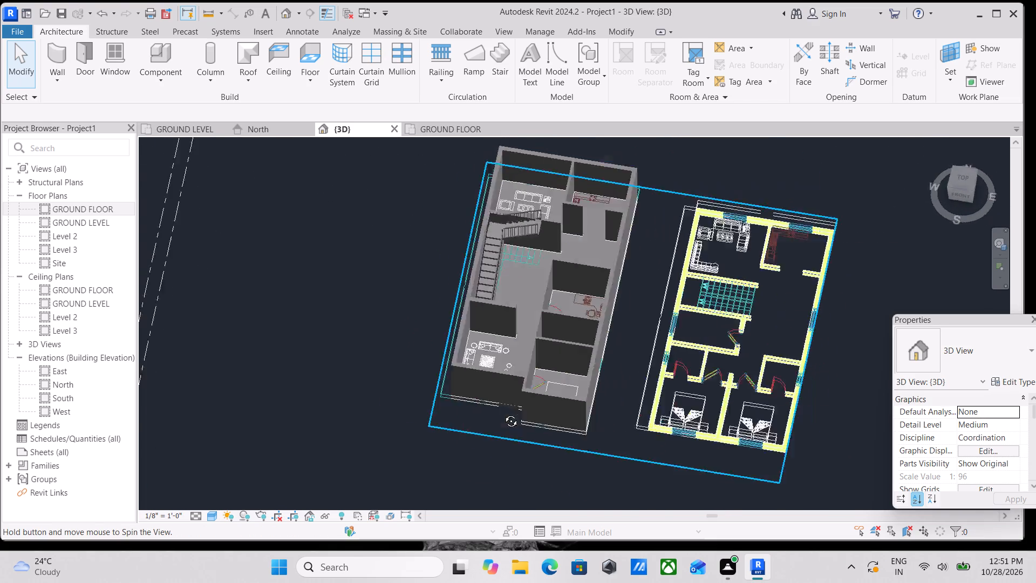
{"action": "middle_click_drag", "start_coordinate": [503, 413], "coordinate": [519, 465]}
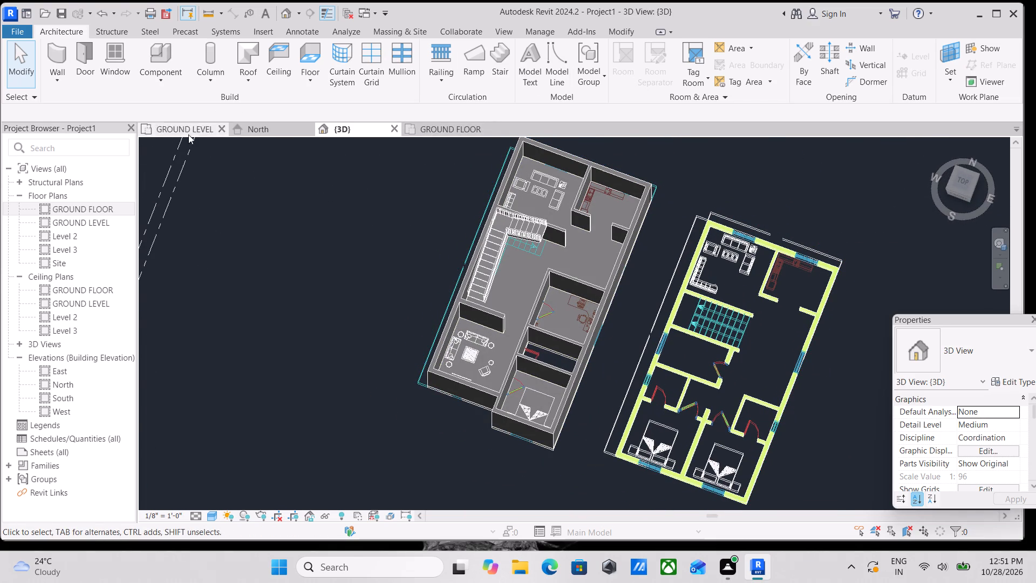
{"action": "left_click", "coordinate": [425, 131]}
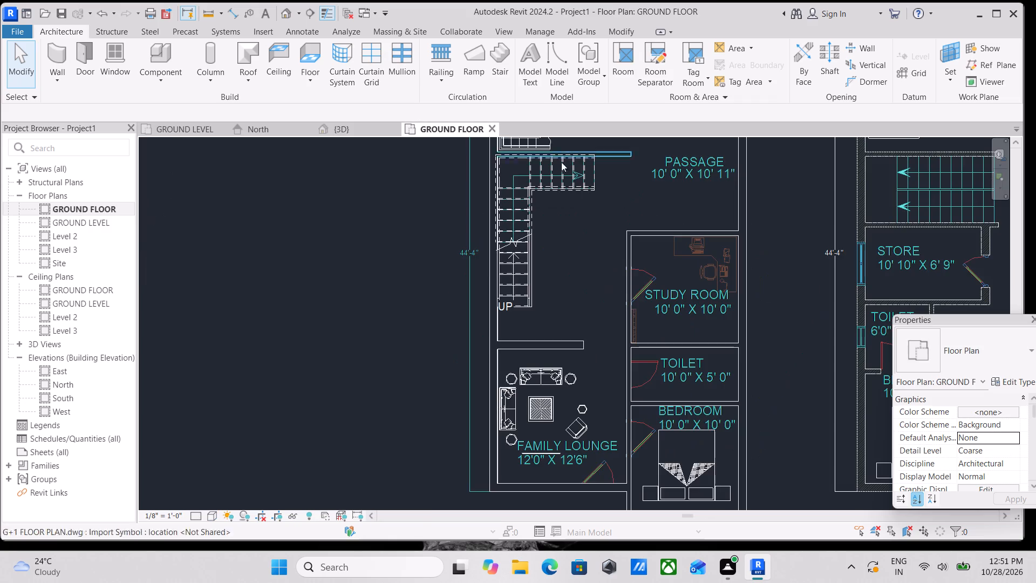
{"action": "scroll", "coordinate": [587, 268], "scroll_direction": "up", "scroll_amount": 1}
{"action": "scroll", "coordinate": [610, 246], "scroll_direction": "down", "scroll_amount": 1}
{"action": "middle_click_drag", "start_coordinate": [599, 259], "coordinate": [507, 321]}
{"action": "middle_click_drag", "start_coordinate": [577, 266], "coordinate": [547, 344]}
{"action": "scroll", "coordinate": [572, 238], "scroll_direction": "up", "scroll_amount": 2}
{"action": "scroll", "coordinate": [582, 227], "scroll_direction": "down", "scroll_amount": 2}
{"action": "middle_click", "coordinate": [582, 227]}
{"action": "middle_click_drag", "start_coordinate": [588, 274], "coordinate": [571, 171]}
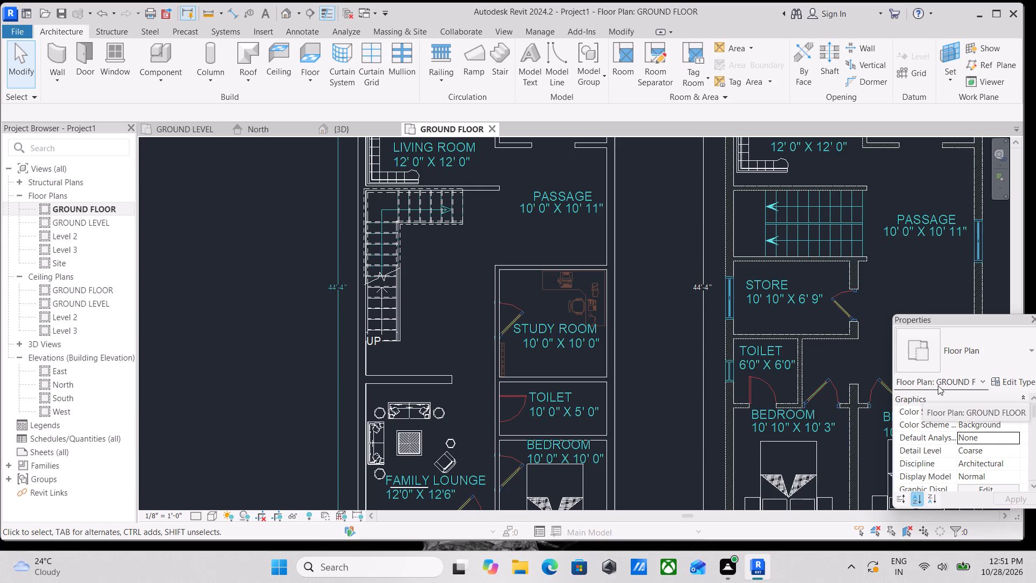
{"action": "scroll", "coordinate": [895, 323], "scroll_direction": "down", "scroll_amount": 2}
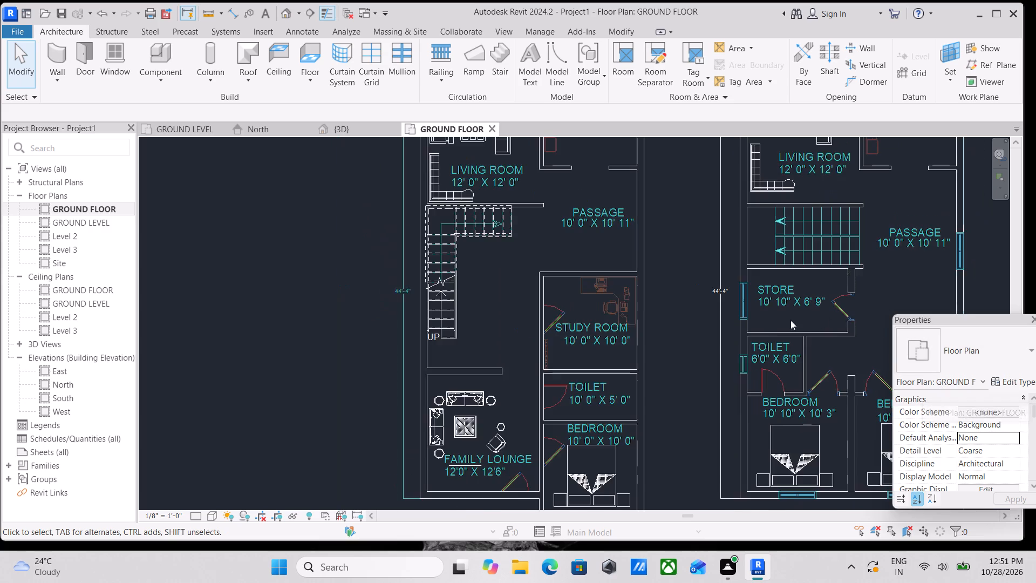
{"action": "scroll", "coordinate": [426, 242], "scroll_direction": "down", "scroll_amount": 3}
{"action": "middle_click_drag", "start_coordinate": [441, 271], "coordinate": [463, 305]}
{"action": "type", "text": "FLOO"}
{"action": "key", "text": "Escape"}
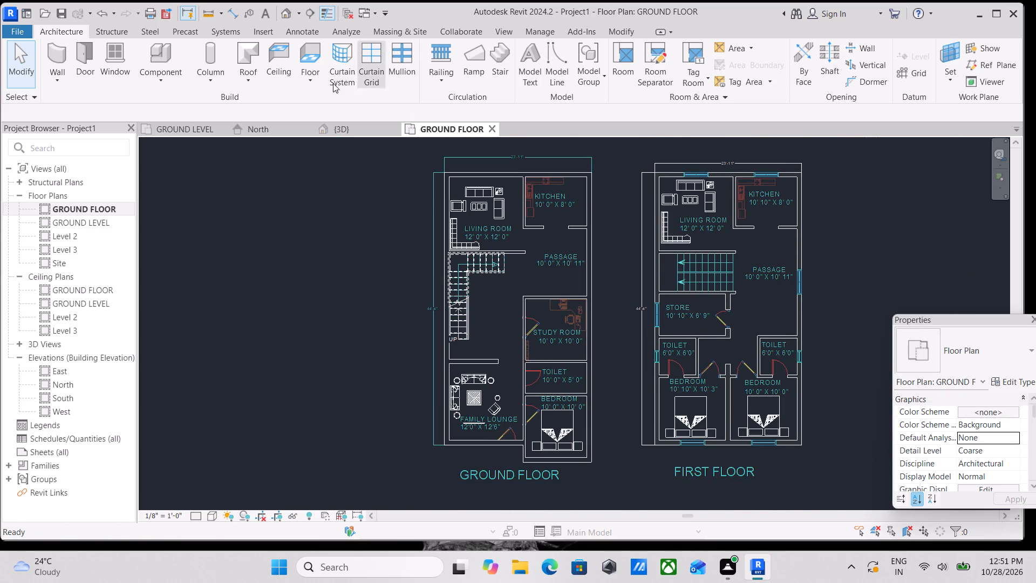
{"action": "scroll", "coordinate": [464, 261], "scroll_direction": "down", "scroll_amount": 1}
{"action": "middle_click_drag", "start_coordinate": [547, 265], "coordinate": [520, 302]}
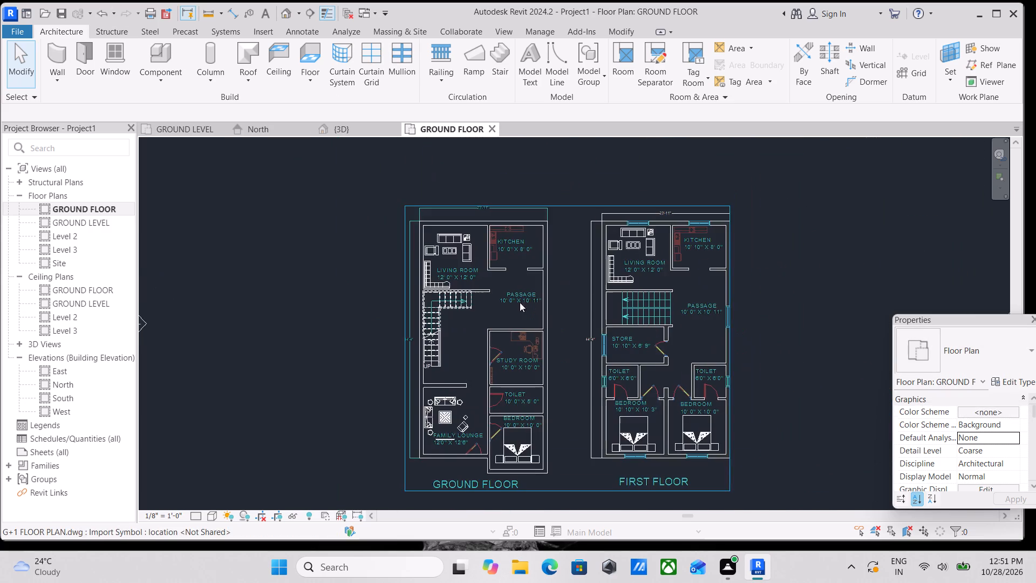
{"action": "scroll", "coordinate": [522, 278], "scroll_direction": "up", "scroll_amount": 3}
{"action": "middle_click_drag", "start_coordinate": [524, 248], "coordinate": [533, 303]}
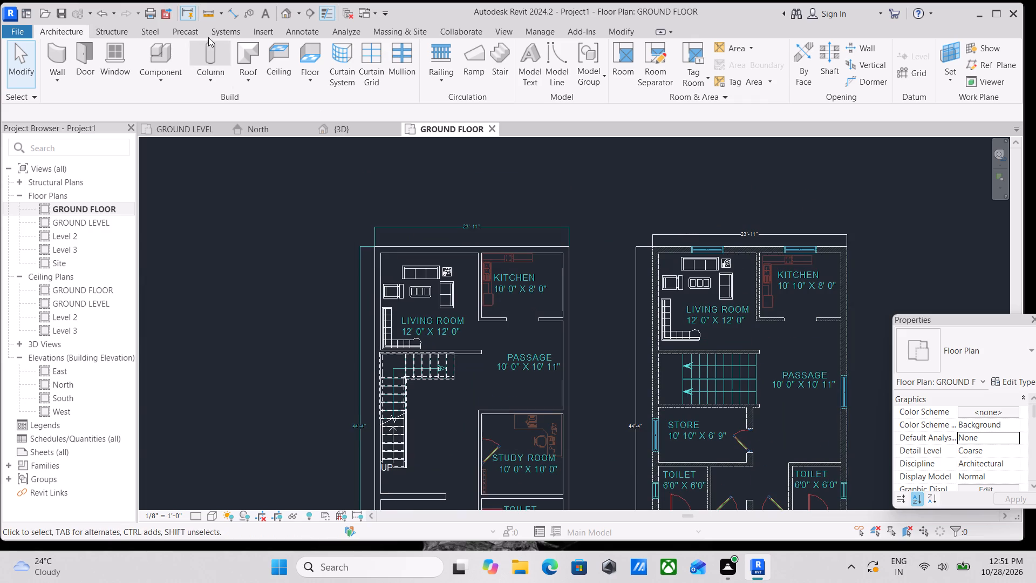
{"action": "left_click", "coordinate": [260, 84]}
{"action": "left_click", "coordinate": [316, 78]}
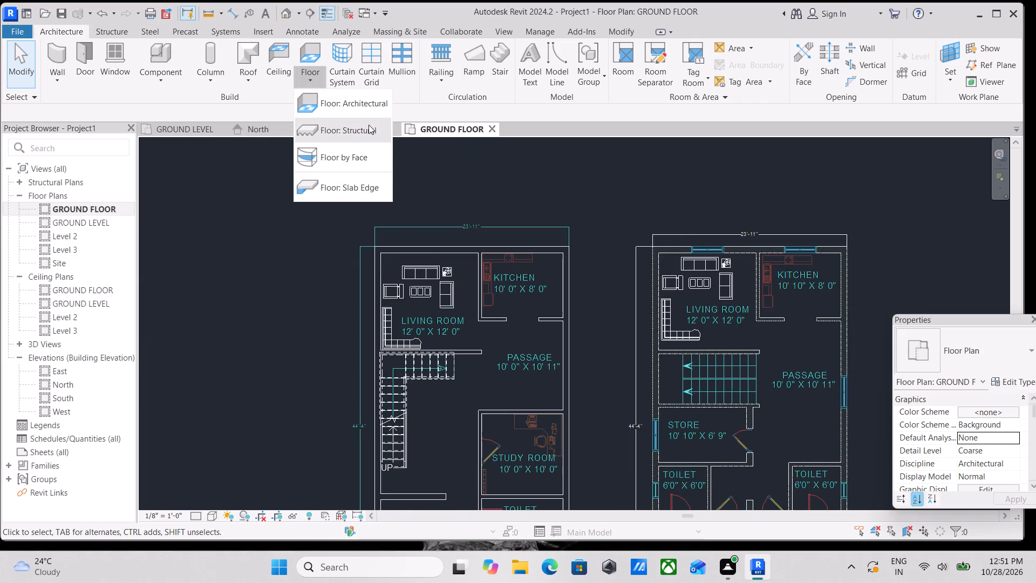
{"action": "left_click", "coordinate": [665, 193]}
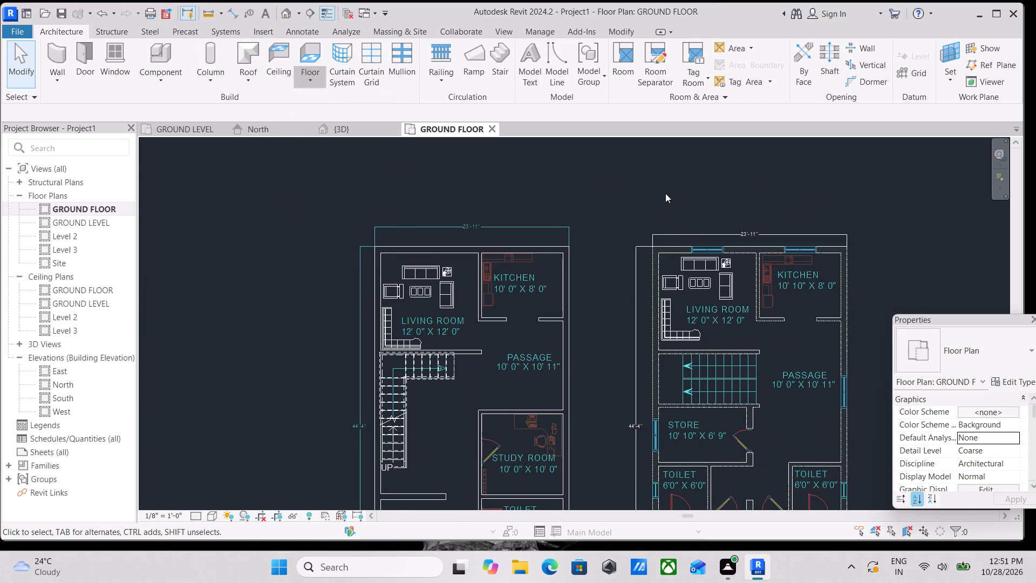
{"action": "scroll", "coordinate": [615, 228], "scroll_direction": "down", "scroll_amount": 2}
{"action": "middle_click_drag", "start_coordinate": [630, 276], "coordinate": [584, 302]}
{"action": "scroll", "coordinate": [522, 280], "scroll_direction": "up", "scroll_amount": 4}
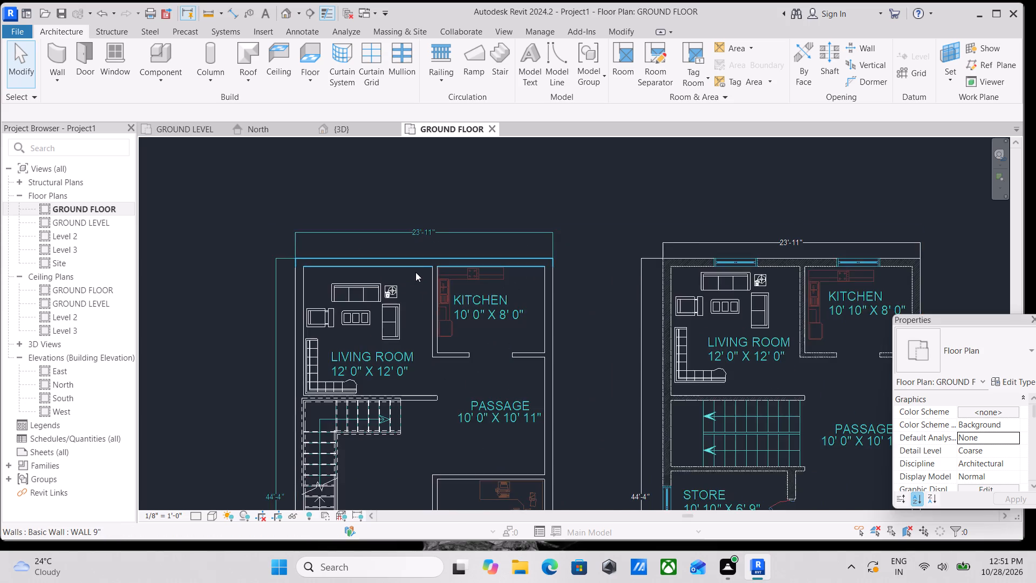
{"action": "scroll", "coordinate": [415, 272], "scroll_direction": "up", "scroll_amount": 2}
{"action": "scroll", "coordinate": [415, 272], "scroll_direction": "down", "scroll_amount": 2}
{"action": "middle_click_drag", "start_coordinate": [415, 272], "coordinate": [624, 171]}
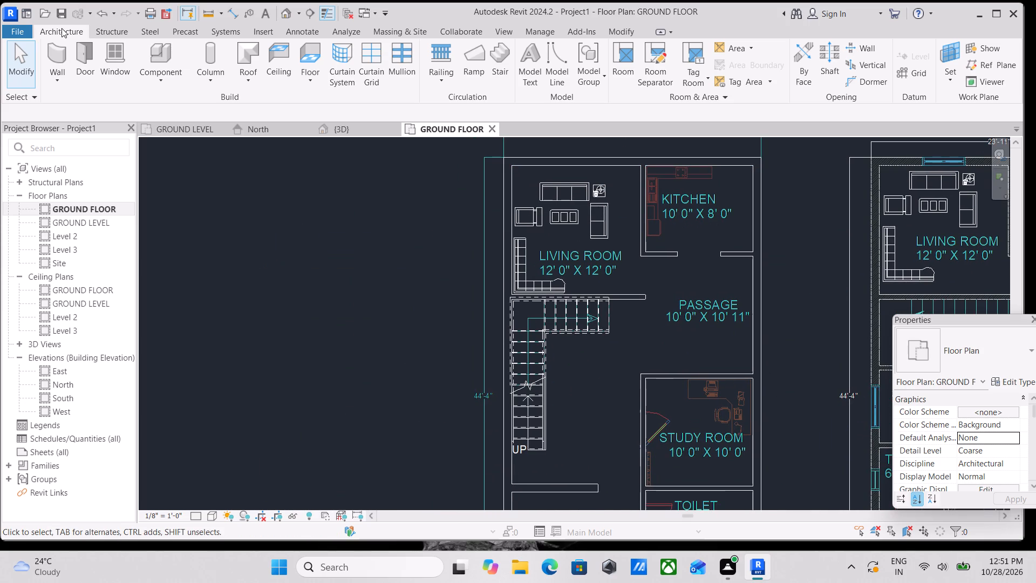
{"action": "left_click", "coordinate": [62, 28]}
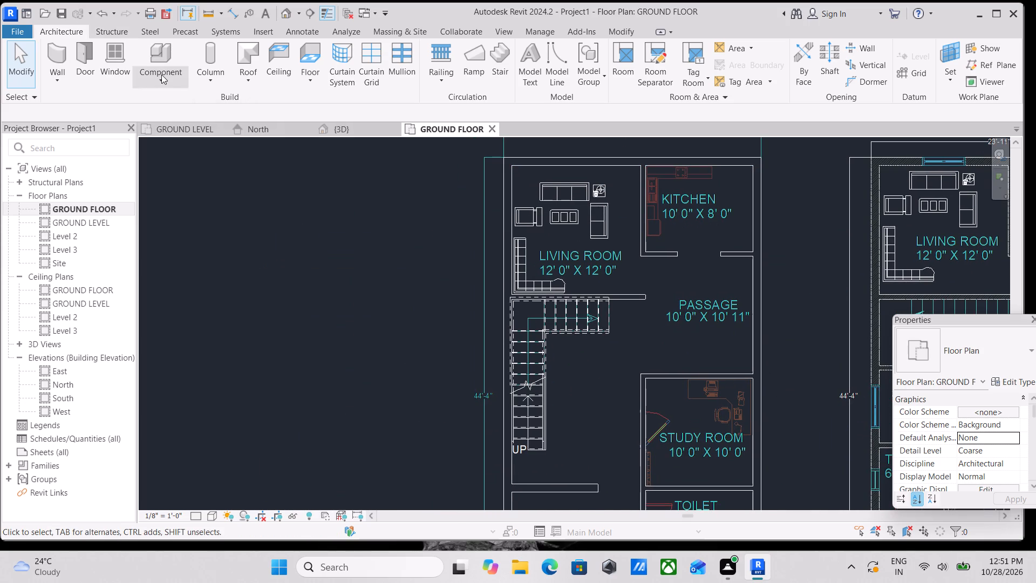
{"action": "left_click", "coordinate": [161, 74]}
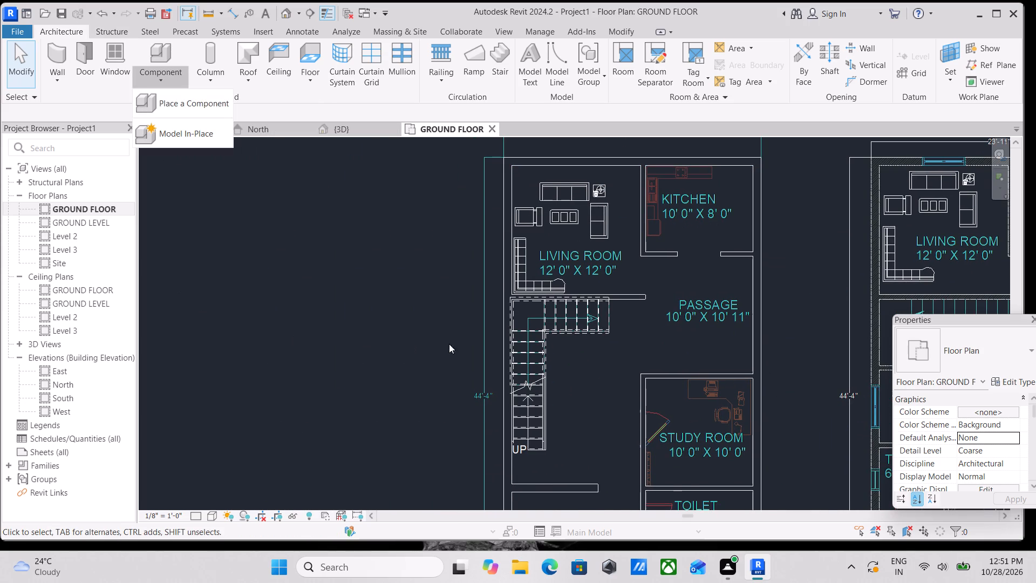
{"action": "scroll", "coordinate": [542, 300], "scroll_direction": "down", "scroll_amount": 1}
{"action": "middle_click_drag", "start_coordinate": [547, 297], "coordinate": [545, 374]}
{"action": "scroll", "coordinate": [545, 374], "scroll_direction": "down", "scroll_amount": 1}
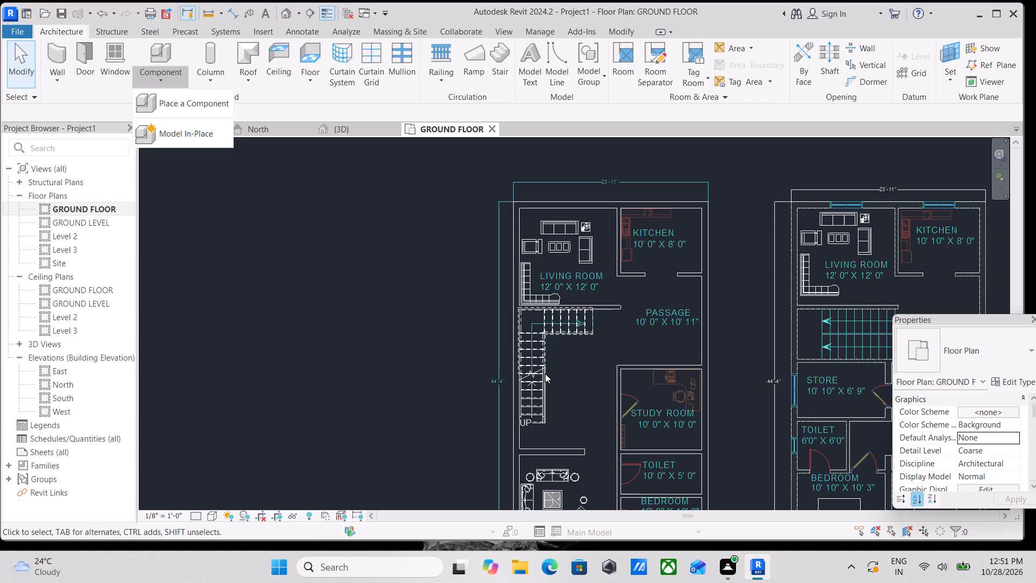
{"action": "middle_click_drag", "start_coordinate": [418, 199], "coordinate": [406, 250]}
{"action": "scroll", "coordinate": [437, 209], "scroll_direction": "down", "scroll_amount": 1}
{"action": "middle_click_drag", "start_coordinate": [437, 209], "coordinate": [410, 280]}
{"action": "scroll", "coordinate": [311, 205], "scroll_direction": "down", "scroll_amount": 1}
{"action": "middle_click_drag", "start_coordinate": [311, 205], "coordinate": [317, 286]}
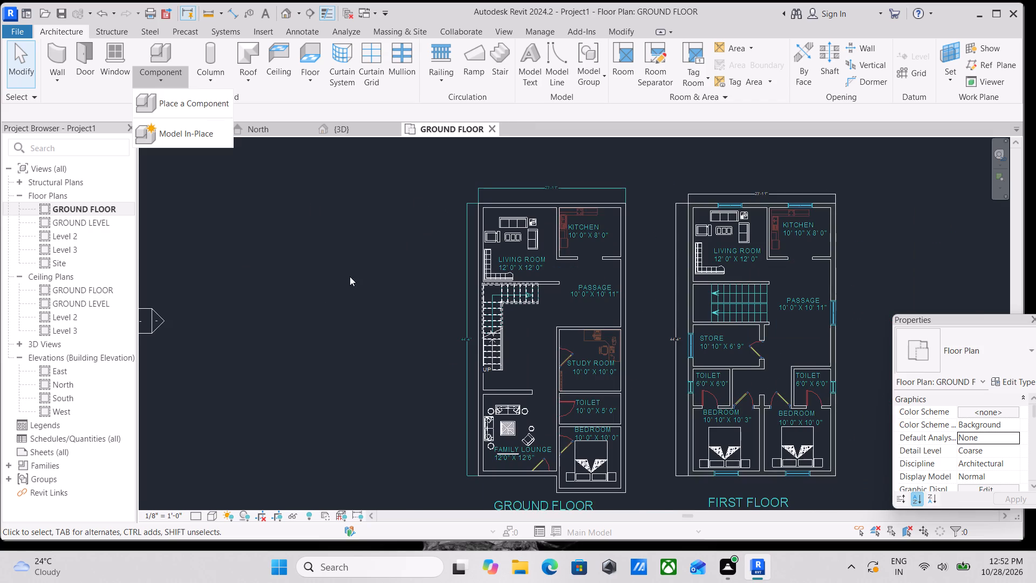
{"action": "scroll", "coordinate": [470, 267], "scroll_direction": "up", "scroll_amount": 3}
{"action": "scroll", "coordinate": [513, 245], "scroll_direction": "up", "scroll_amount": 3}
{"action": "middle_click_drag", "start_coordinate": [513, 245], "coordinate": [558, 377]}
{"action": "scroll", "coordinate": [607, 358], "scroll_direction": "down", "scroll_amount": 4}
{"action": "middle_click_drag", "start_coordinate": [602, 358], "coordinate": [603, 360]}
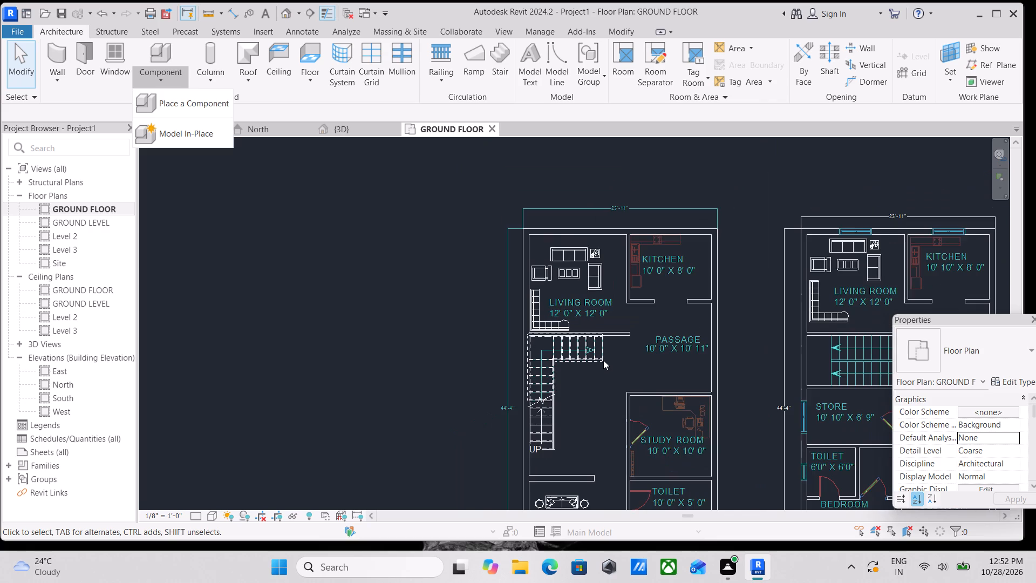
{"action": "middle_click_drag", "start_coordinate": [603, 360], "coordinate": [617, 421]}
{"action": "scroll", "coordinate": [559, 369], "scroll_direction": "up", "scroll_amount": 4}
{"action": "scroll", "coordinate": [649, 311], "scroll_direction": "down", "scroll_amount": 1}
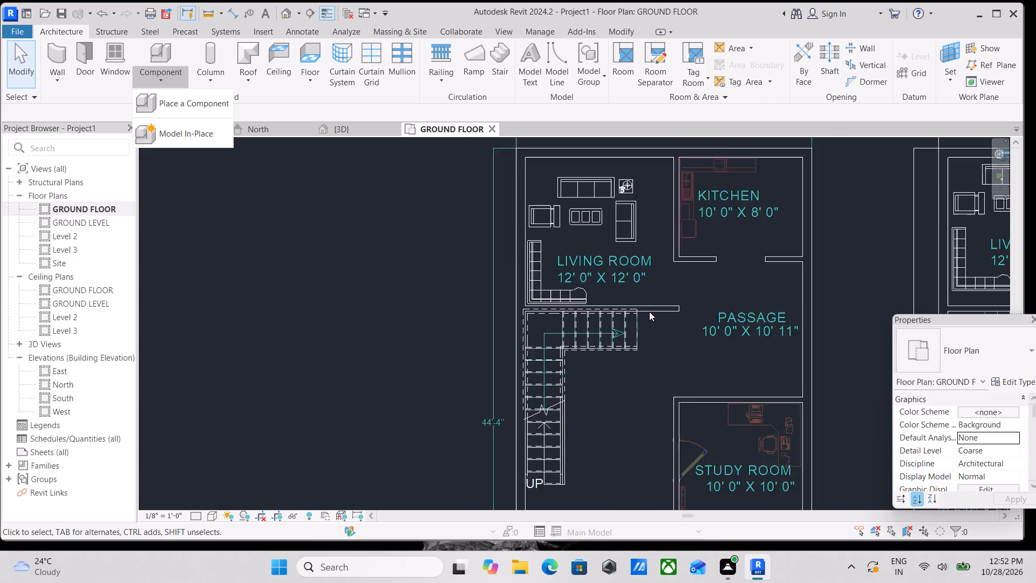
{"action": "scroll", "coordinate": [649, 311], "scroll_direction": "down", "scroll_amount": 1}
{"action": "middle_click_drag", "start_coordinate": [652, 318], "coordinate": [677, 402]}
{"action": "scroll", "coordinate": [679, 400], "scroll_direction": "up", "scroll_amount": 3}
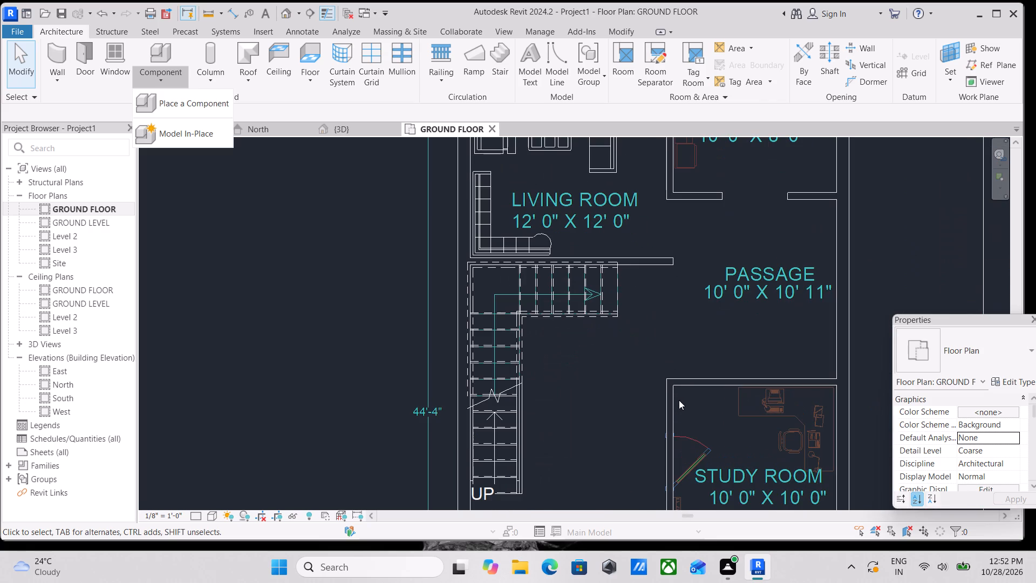
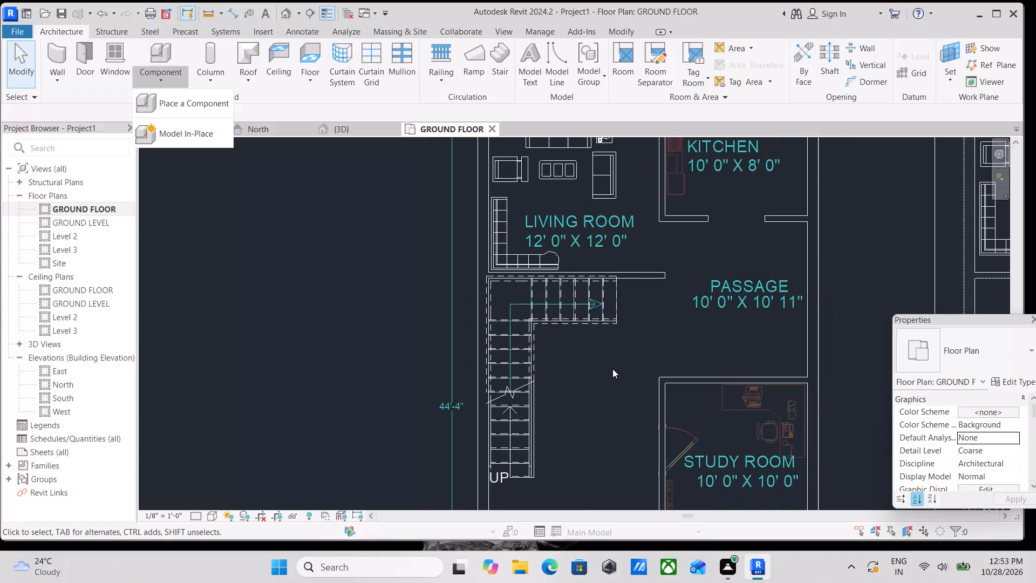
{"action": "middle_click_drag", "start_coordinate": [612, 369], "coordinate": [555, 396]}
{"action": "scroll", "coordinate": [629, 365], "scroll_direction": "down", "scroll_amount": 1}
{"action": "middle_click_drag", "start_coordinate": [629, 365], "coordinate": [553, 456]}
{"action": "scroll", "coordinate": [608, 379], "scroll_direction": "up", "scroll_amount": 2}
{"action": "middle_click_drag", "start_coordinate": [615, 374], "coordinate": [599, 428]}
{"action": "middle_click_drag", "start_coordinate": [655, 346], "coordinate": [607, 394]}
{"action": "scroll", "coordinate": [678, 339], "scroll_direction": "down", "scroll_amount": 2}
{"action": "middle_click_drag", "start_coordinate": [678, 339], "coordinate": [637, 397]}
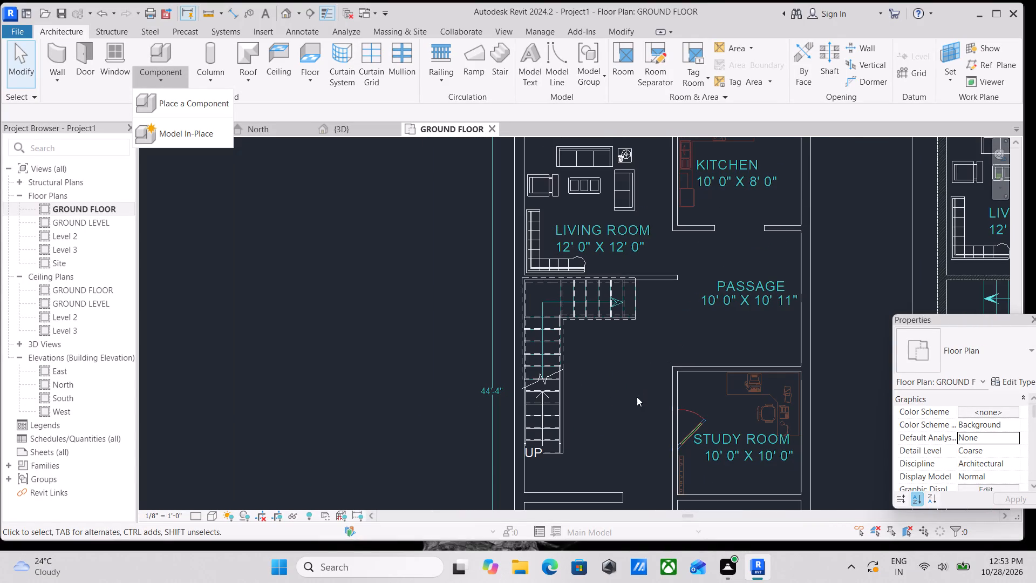
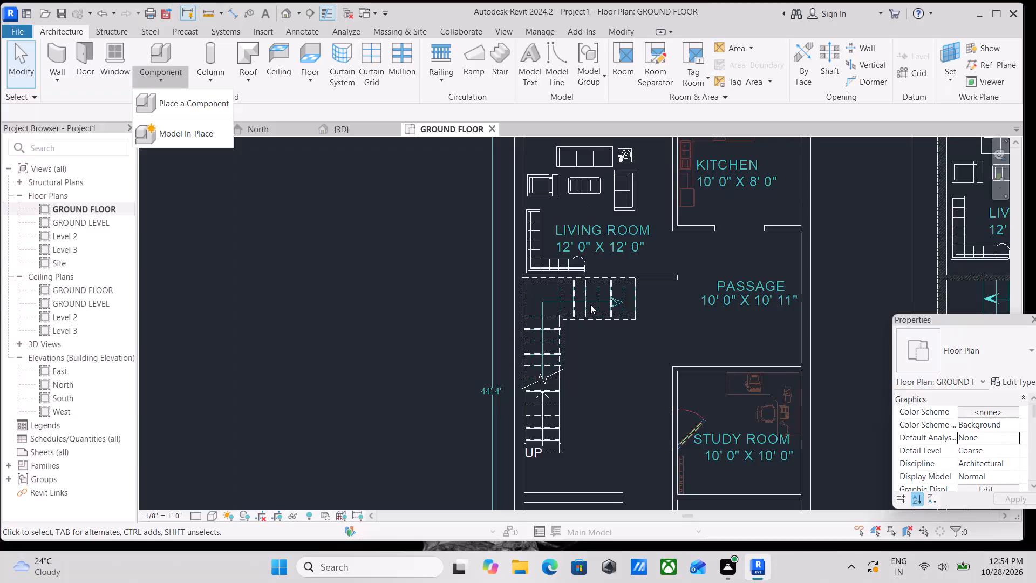
Select the assembled L-shaped stair below the living room on the ground floor plan.
{"action": "left_click", "coordinate": [593, 309]}
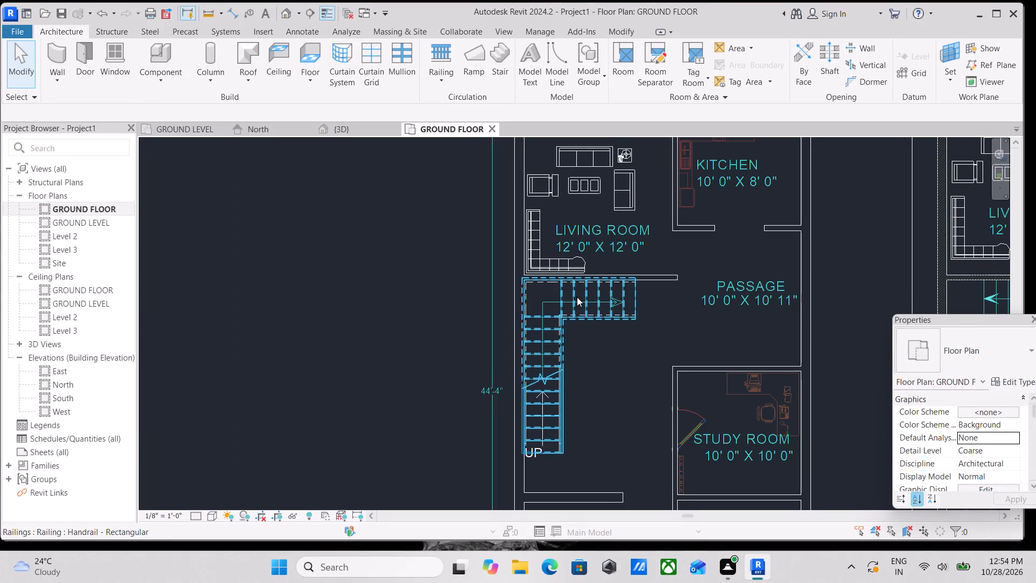
{"action": "left_click", "coordinate": [577, 297]}
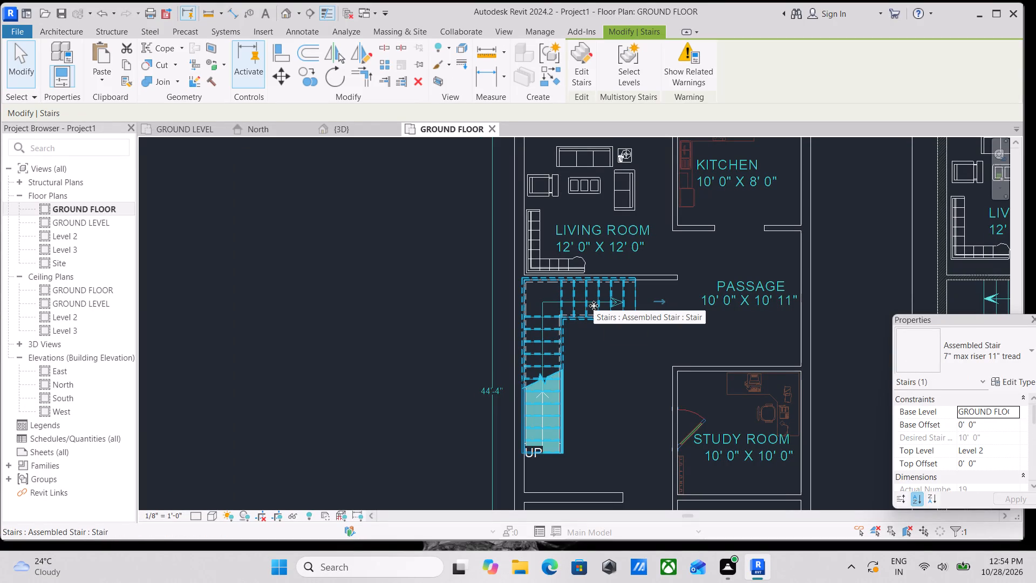
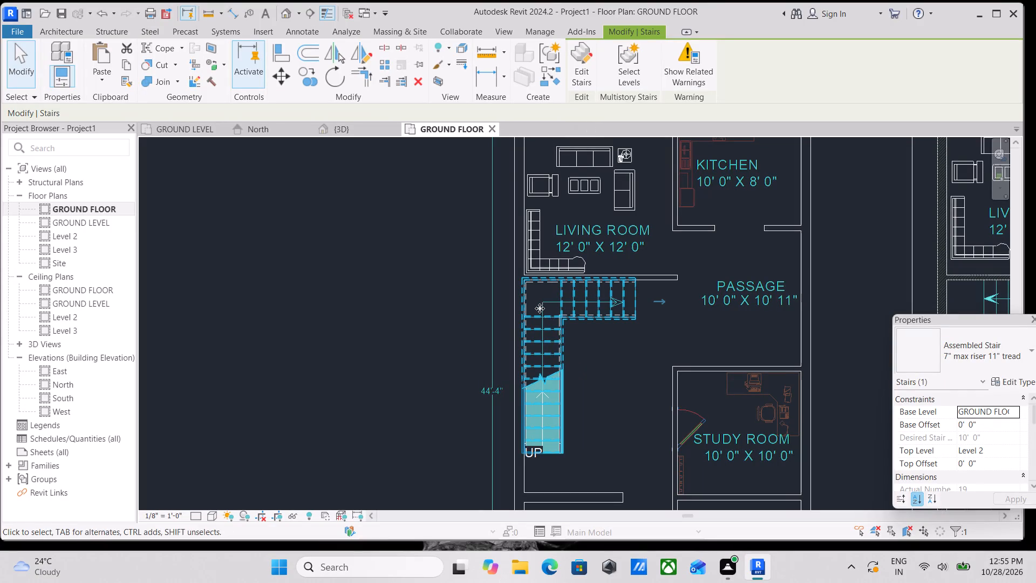
Nudge the L-shaped stair two increments toward the passage and two increments away from the living room wall.
{"action": "scroll", "coordinate": [564, 330], "scroll_direction": "down", "scroll_amount": 1}
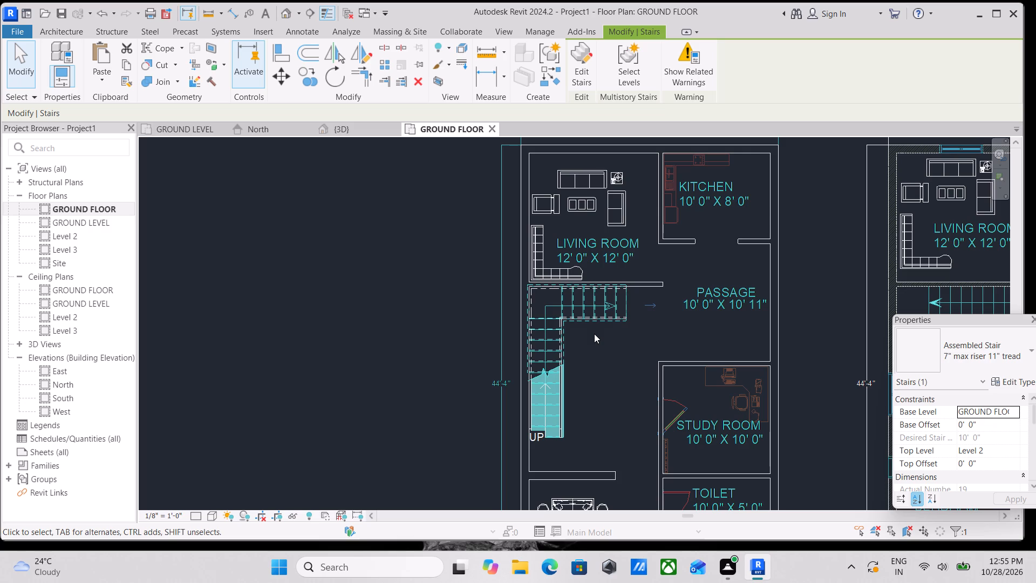
{"action": "key", "text": "Right"}
{"action": "key", "text": "Right"}
{"action": "key", "text": "Down"}
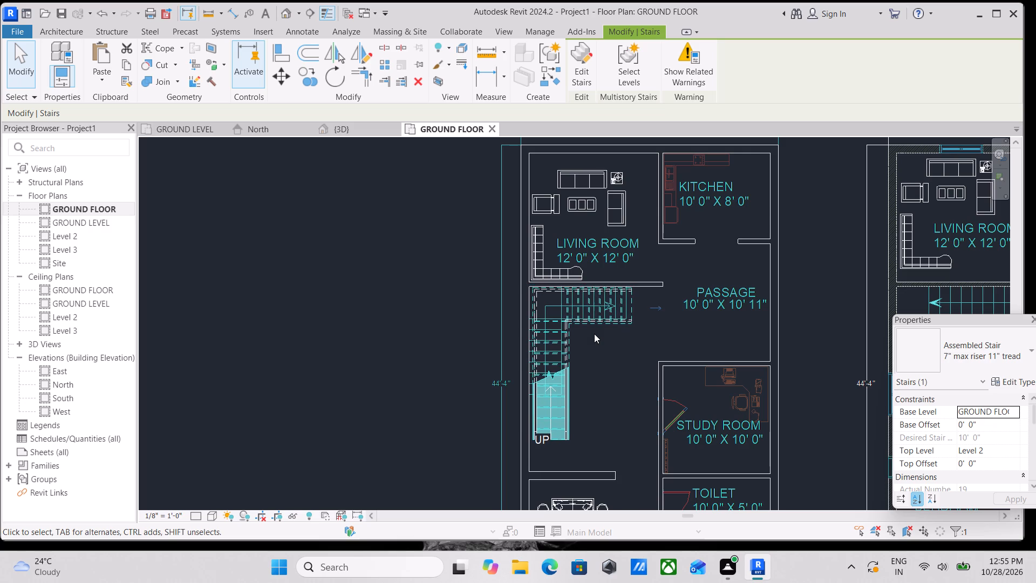
{"action": "key", "text": "Down"}
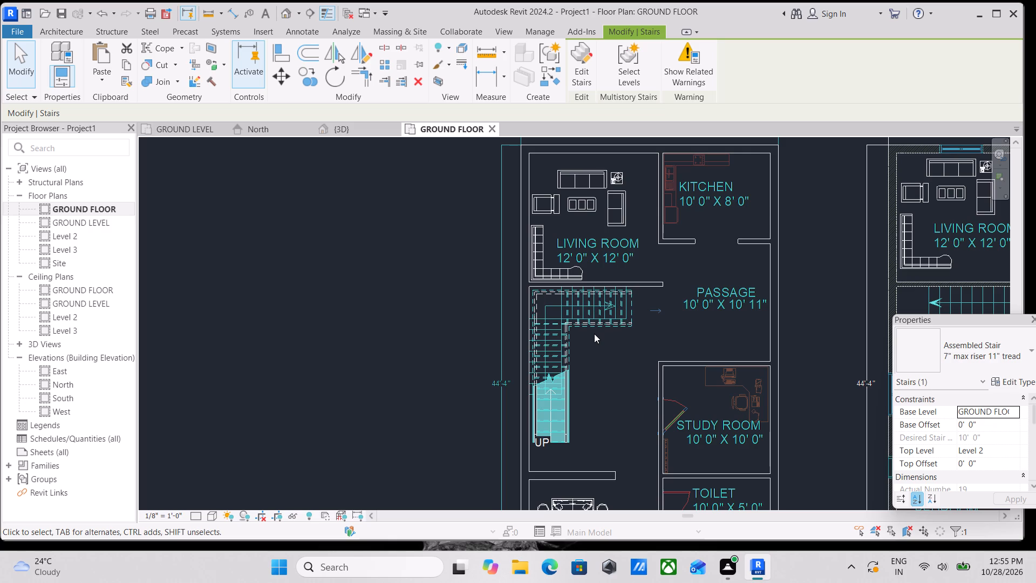
{"action": "key", "text": "Escape"}
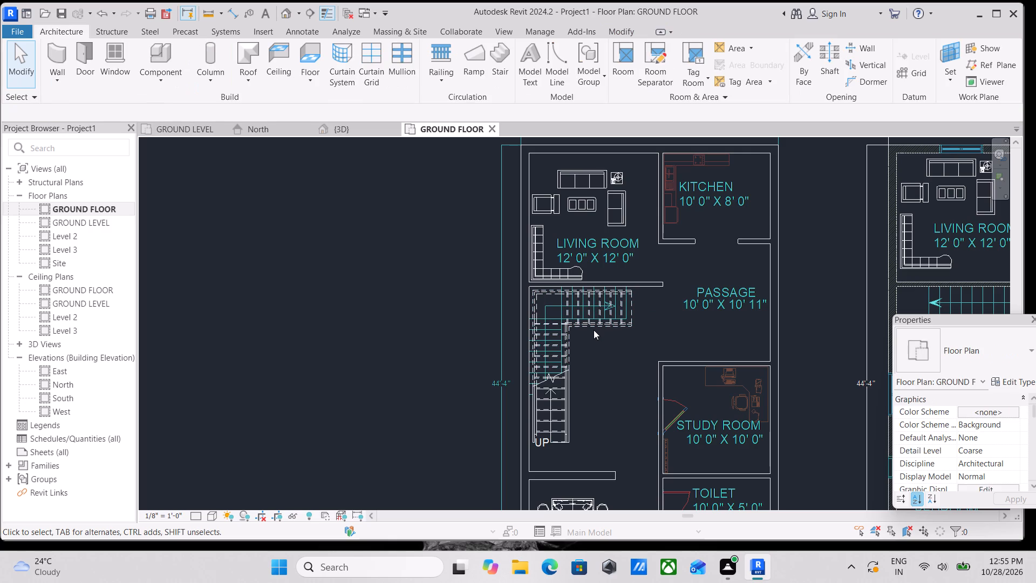
Examine how the L-shaped stair sits against the outer wall, the living room wall and the passage on the imported plan.
{"action": "scroll", "coordinate": [544, 296], "scroll_direction": "up", "scroll_amount": 1}
{"action": "middle_click_drag", "start_coordinate": [557, 293], "coordinate": [530, 329]}
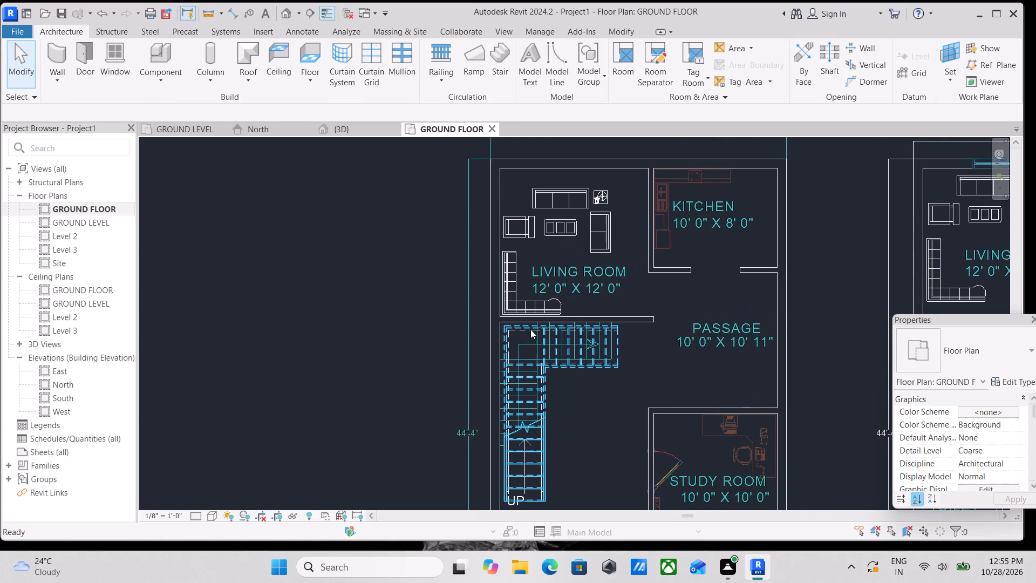
{"action": "scroll", "coordinate": [625, 350], "scroll_direction": "up", "scroll_amount": 3}
{"action": "middle_click_drag", "start_coordinate": [567, 326], "coordinate": [569, 365]}
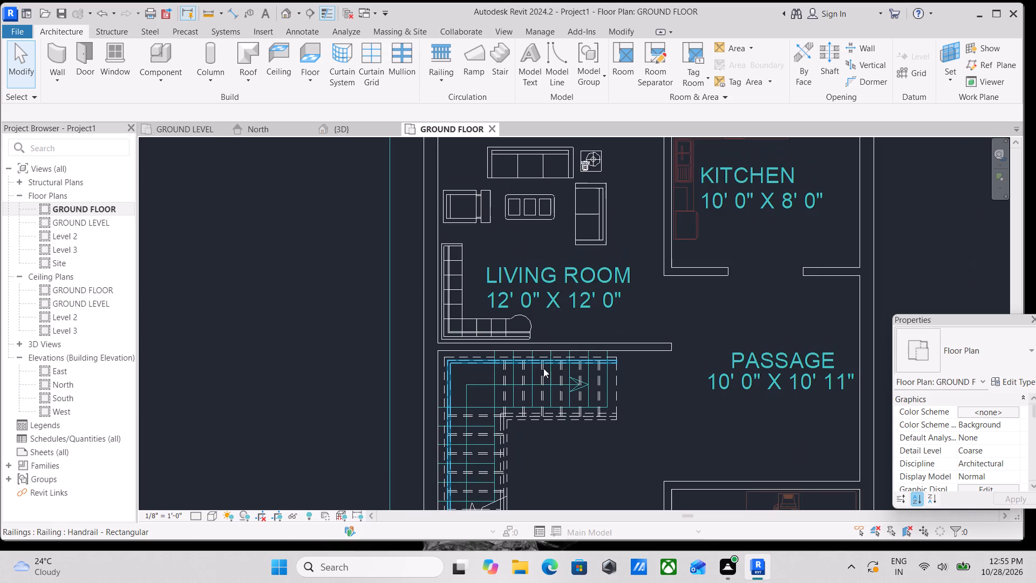
{"action": "scroll", "coordinate": [470, 360], "scroll_direction": "up", "scroll_amount": 2}
{"action": "scroll", "coordinate": [536, 378], "scroll_direction": "down", "scroll_amount": 2}
{"action": "middle_click_drag", "start_coordinate": [598, 398], "coordinate": [437, 375]}
{"action": "scroll", "coordinate": [477, 351], "scroll_direction": "down", "scroll_amount": 2}
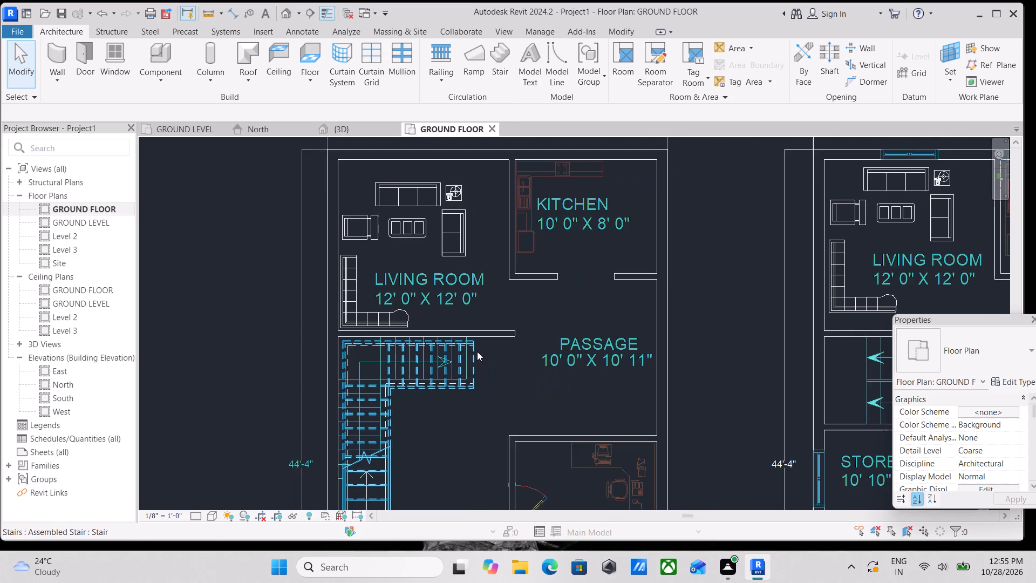
{"action": "middle_click_drag", "start_coordinate": [477, 351], "coordinate": [489, 334]}
{"action": "scroll", "coordinate": [490, 334], "scroll_direction": "down", "scroll_amount": 3}
{"action": "middle_click_drag", "start_coordinate": [479, 352], "coordinate": [475, 350]}
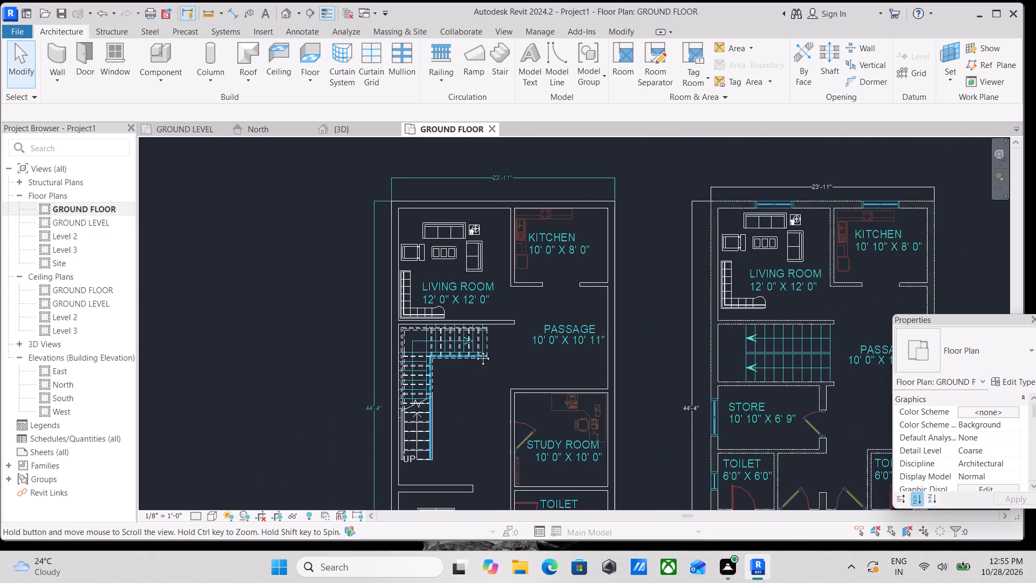
{"action": "middle_click_drag", "start_coordinate": [475, 350], "coordinate": [460, 342]}
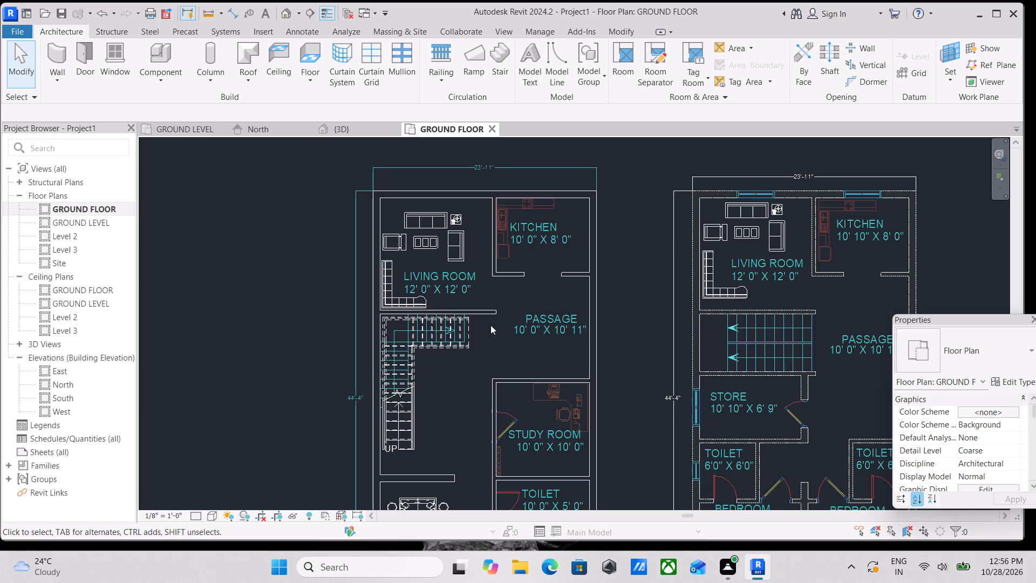
{"action": "scroll", "coordinate": [475, 249], "scroll_direction": "down", "scroll_amount": 1}
{"action": "middle_click_drag", "start_coordinate": [452, 357], "coordinate": [441, 412]}
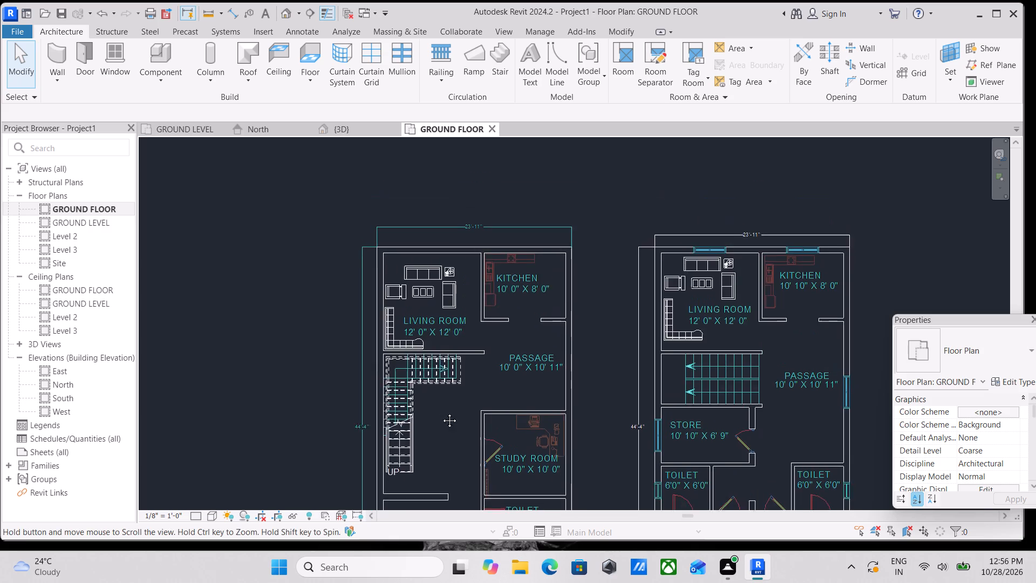
{"action": "middle_click_drag", "start_coordinate": [441, 412], "coordinate": [441, 413]}
{"action": "scroll", "coordinate": [427, 366], "scroll_direction": "up", "scroll_amount": 5}
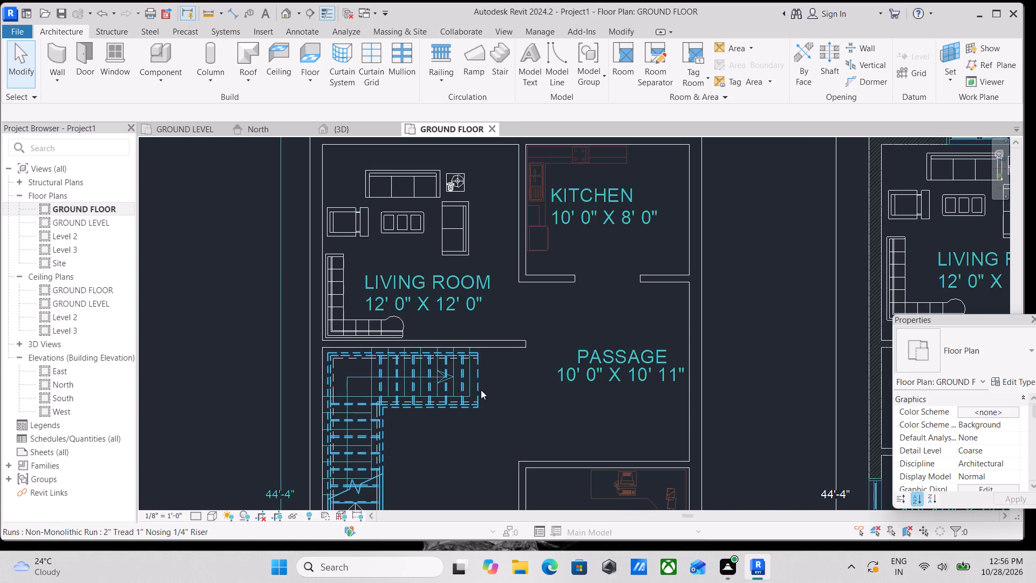
{"action": "left_click", "coordinate": [481, 390]}
{"action": "scroll", "coordinate": [500, 376], "scroll_direction": "down", "scroll_amount": 2}
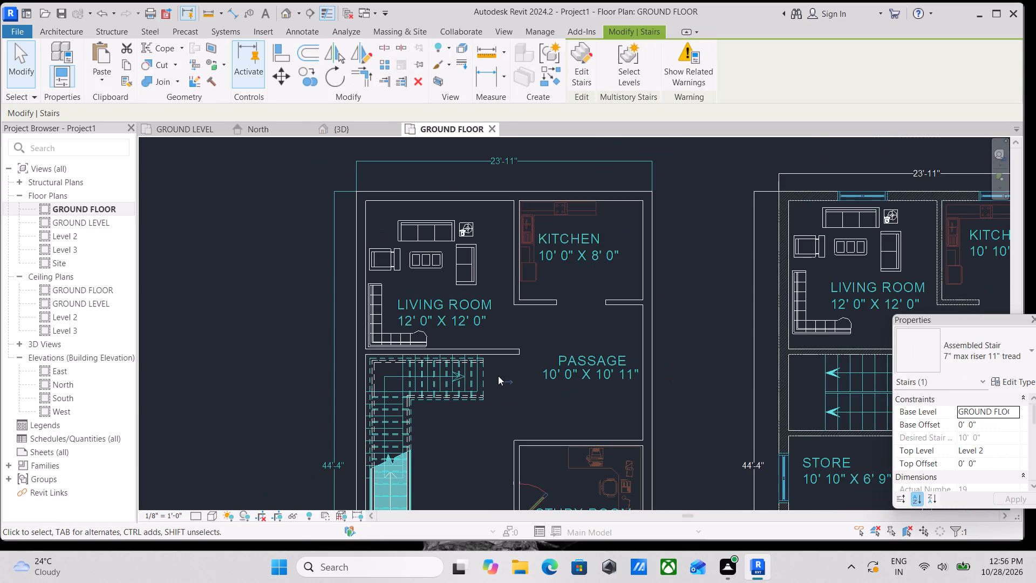
{"action": "key", "text": "Escape"}
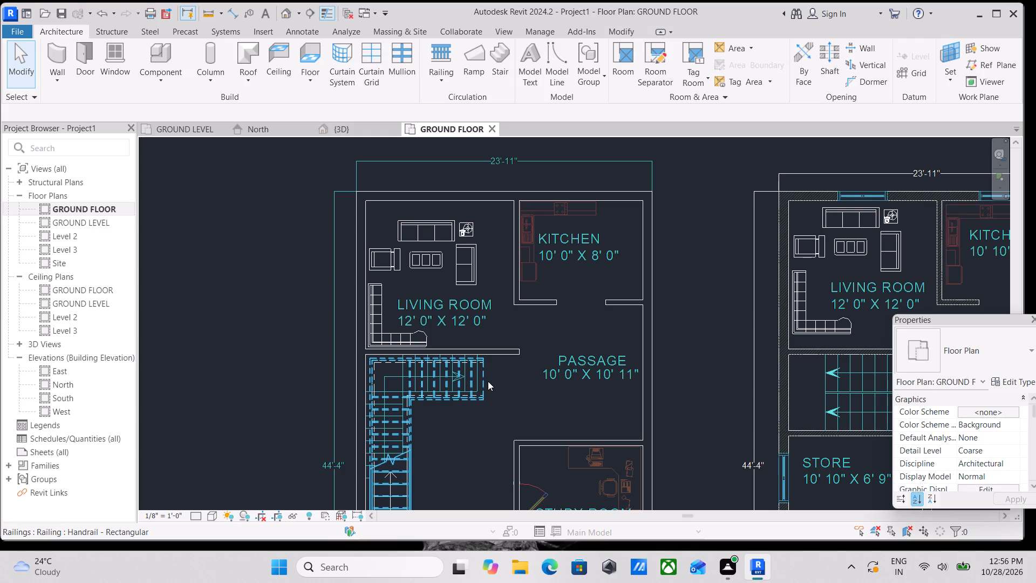
{"action": "left_click", "coordinate": [488, 381]}
{"action": "scroll", "coordinate": [519, 363], "scroll_direction": "down", "scroll_amount": 3}
{"action": "scroll", "coordinate": [523, 375], "scroll_direction": "up", "scroll_amount": 3}
{"action": "scroll", "coordinate": [526, 372], "scroll_direction": "down", "scroll_amount": 2}
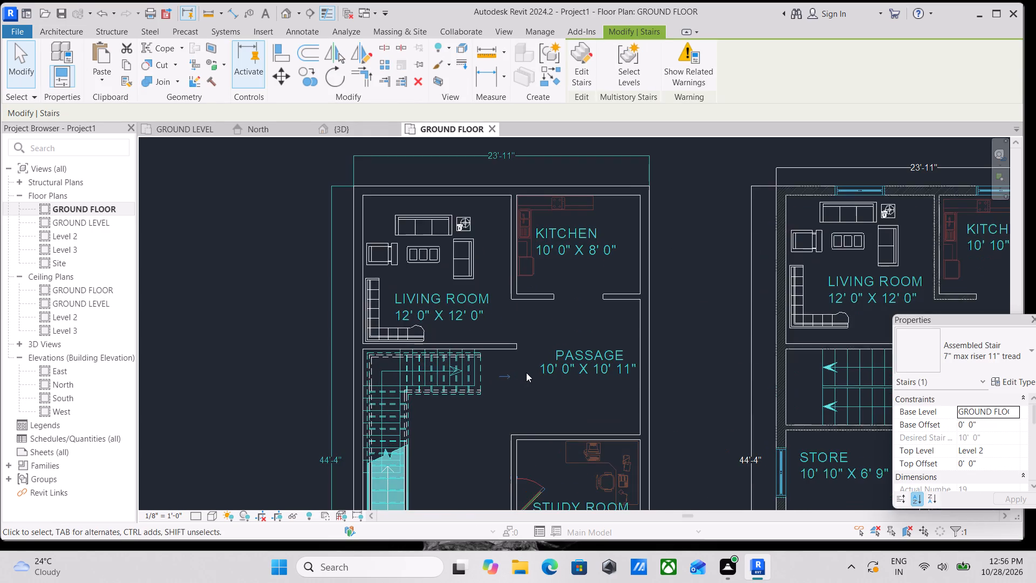
{"action": "scroll", "coordinate": [526, 372], "scroll_direction": "down", "scroll_amount": 8}
{"action": "scroll", "coordinate": [540, 370], "scroll_direction": "up", "scroll_amount": 13}
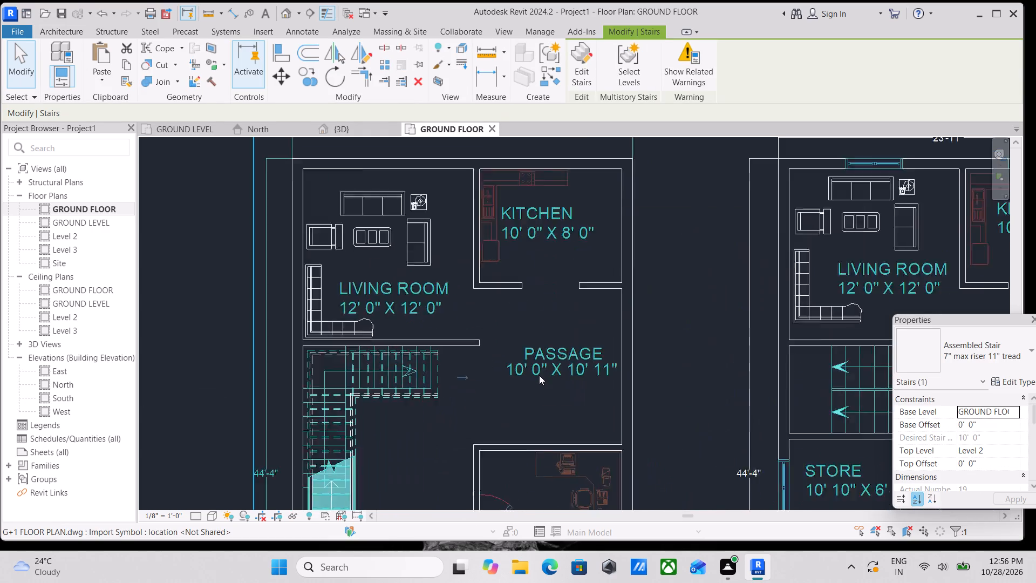
{"action": "scroll", "coordinate": [539, 375], "scroll_direction": "up", "scroll_amount": 2}
{"action": "scroll", "coordinate": [360, 373], "scroll_direction": "down", "scroll_amount": 1}
{"action": "scroll", "coordinate": [358, 370], "scroll_direction": "up", "scroll_amount": 6}
{"action": "scroll", "coordinate": [403, 343], "scroll_direction": "down", "scroll_amount": 5}
{"action": "scroll", "coordinate": [458, 349], "scroll_direction": "down", "scroll_amount": 4}
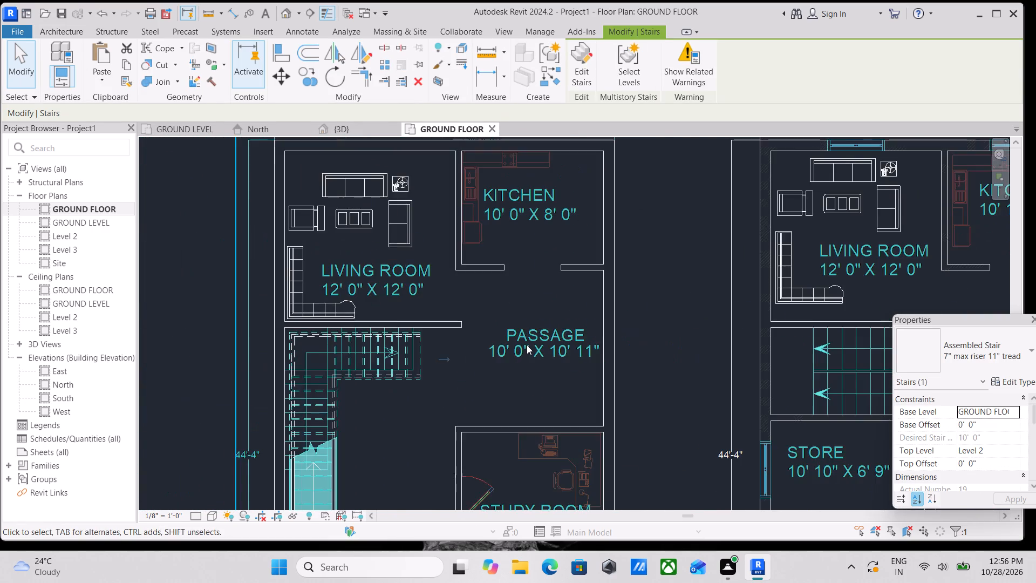
{"action": "scroll", "coordinate": [529, 344], "scroll_direction": "down", "scroll_amount": 5}
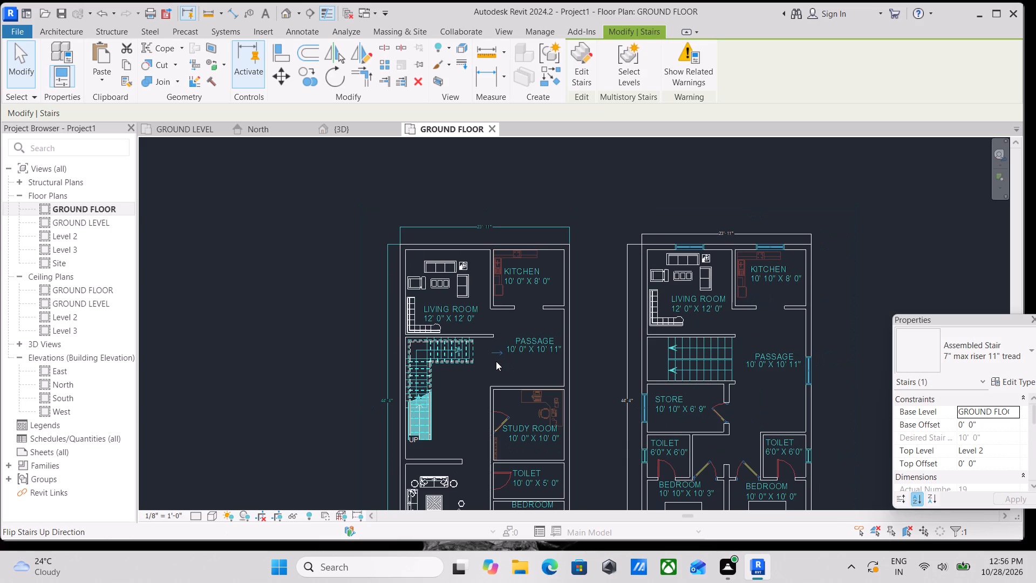
{"action": "key", "text": "Escape"}
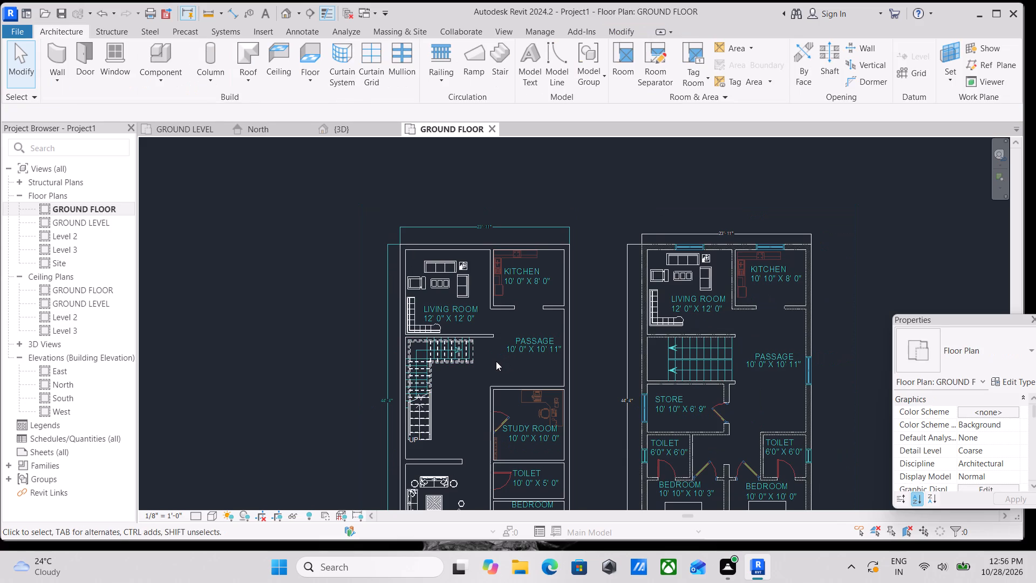
{"action": "scroll", "coordinate": [455, 370], "scroll_direction": "up", "scroll_amount": 6}
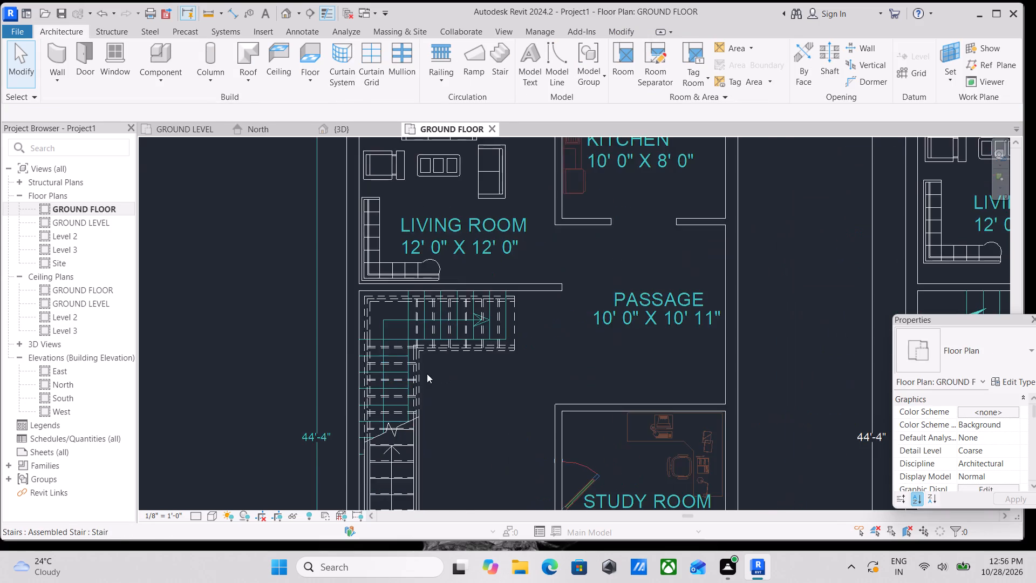
{"action": "middle_click_drag", "start_coordinate": [431, 371], "coordinate": [431, 460]}
{"action": "middle_click_drag", "start_coordinate": [423, 376], "coordinate": [416, 445]}
{"action": "scroll", "coordinate": [357, 461], "scroll_direction": "up", "scroll_amount": 3}
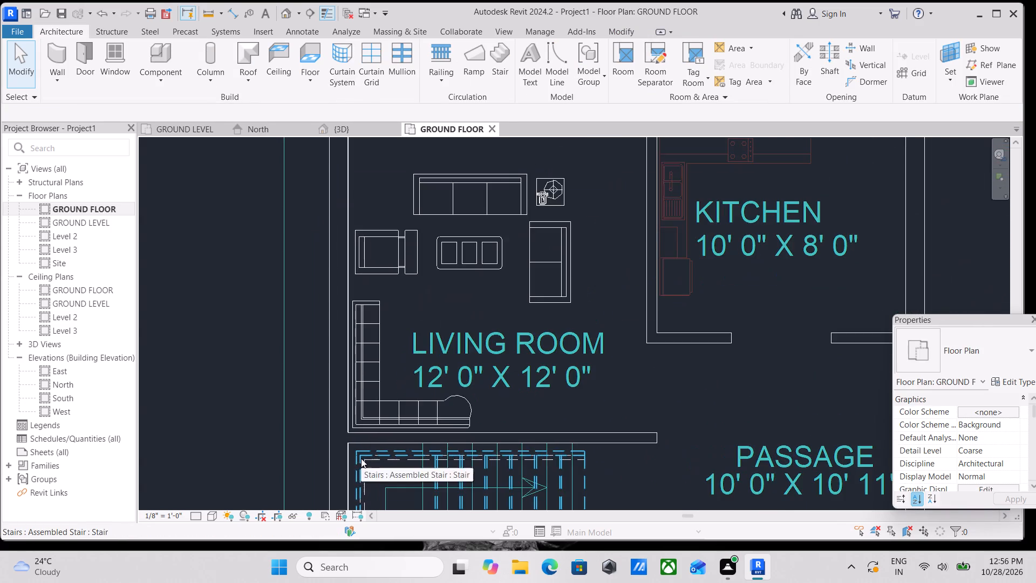
{"action": "scroll", "coordinate": [377, 444], "scroll_direction": "down", "scroll_amount": 2}
{"action": "middle_click_drag", "start_coordinate": [381, 442], "coordinate": [412, 372]}
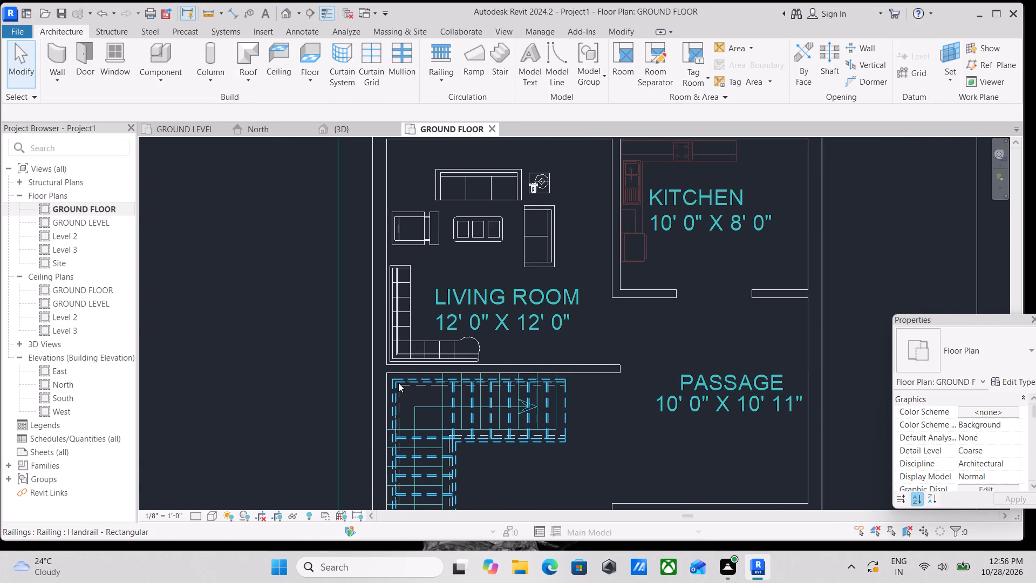
{"action": "scroll", "coordinate": [426, 403], "scroll_direction": "down", "scroll_amount": 3}
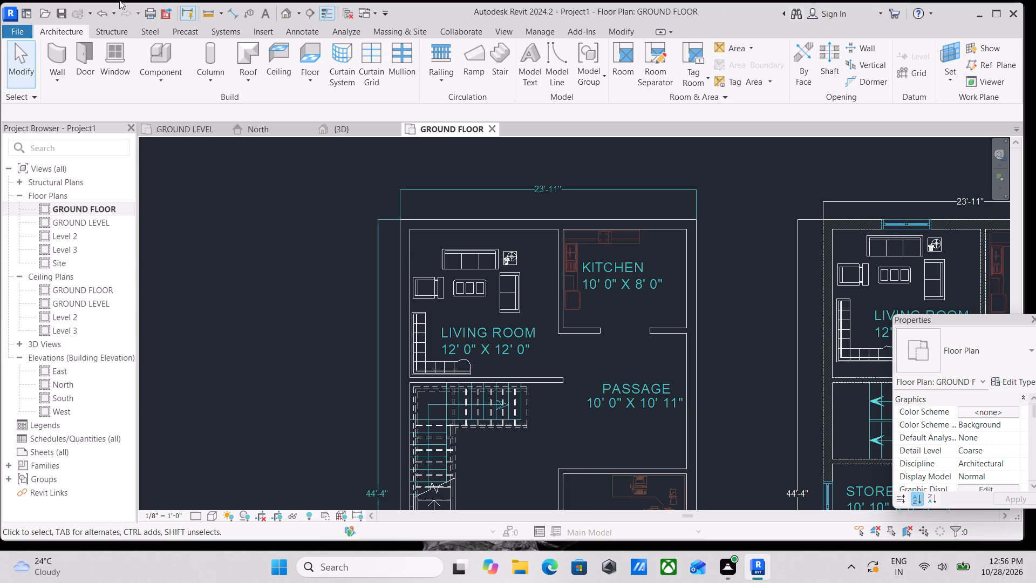
Save the project to the Desktop as a Revit project file named G+1REVIT 66.
{"action": "left_click", "coordinate": [7, 28]}
{"action": "left_click", "coordinate": [81, 211]}
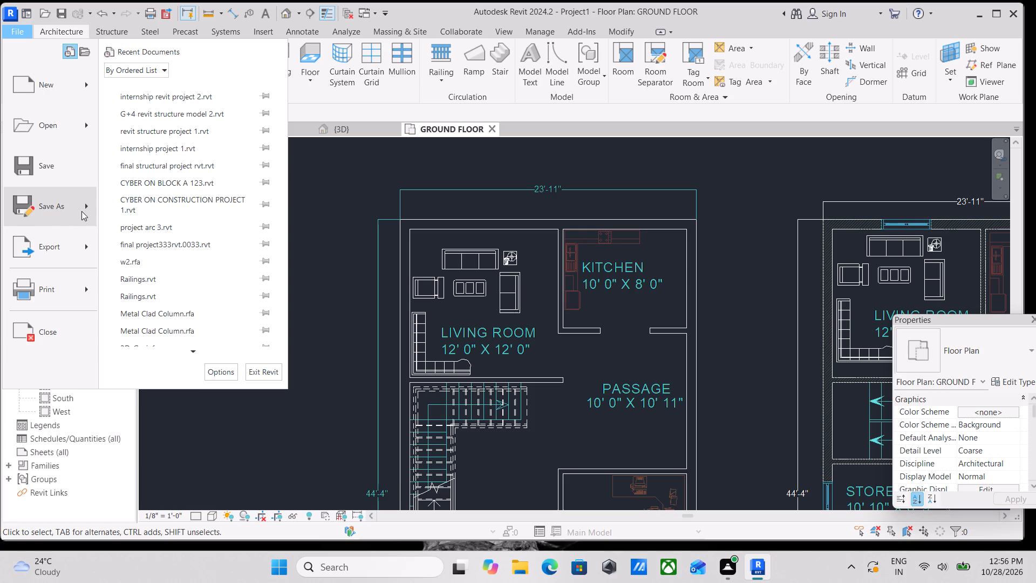
{"action": "left_click", "coordinate": [195, 143]}
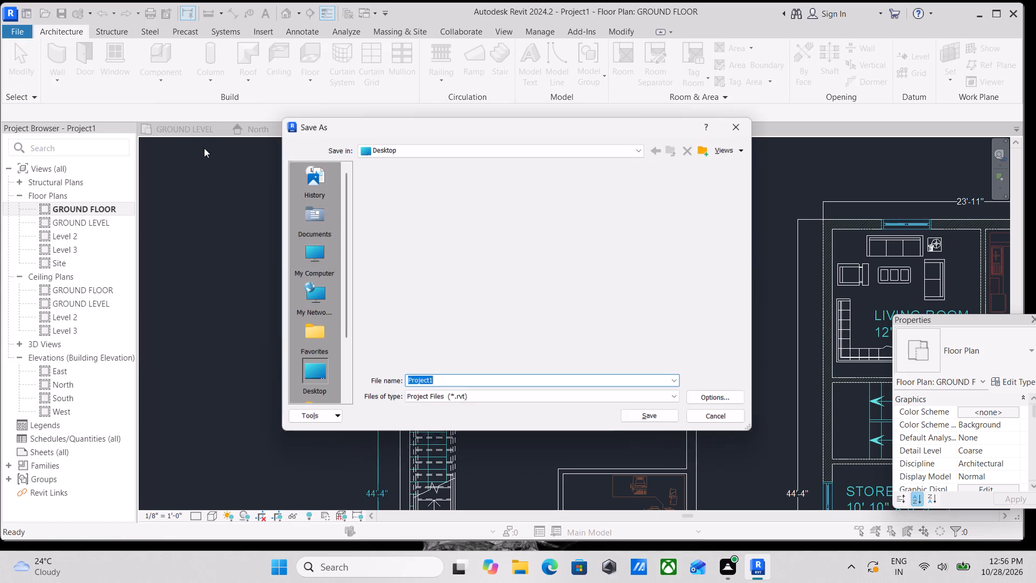
{"action": "key", "text": "BackSpace"}
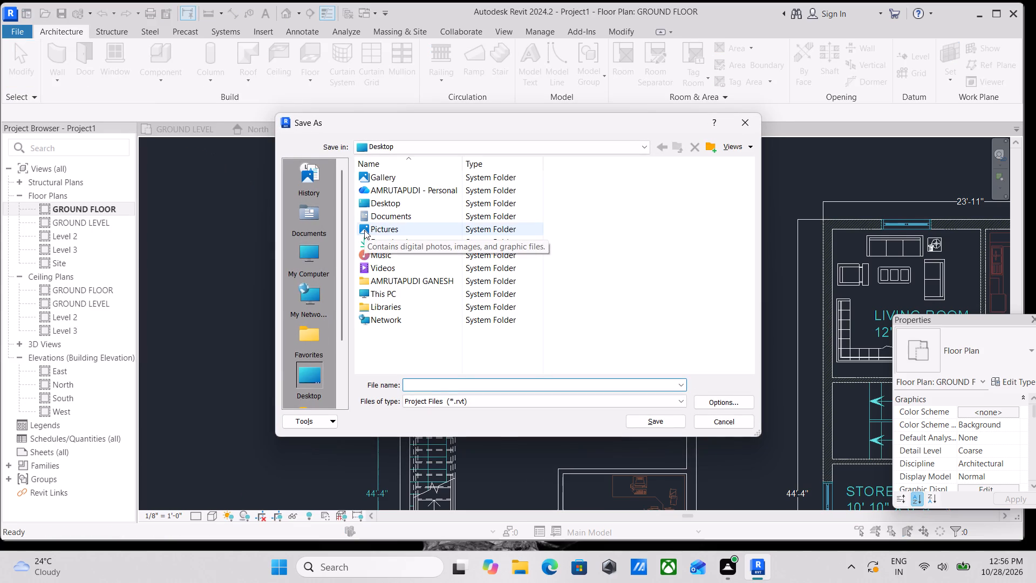
{"action": "key", "text": "g"}
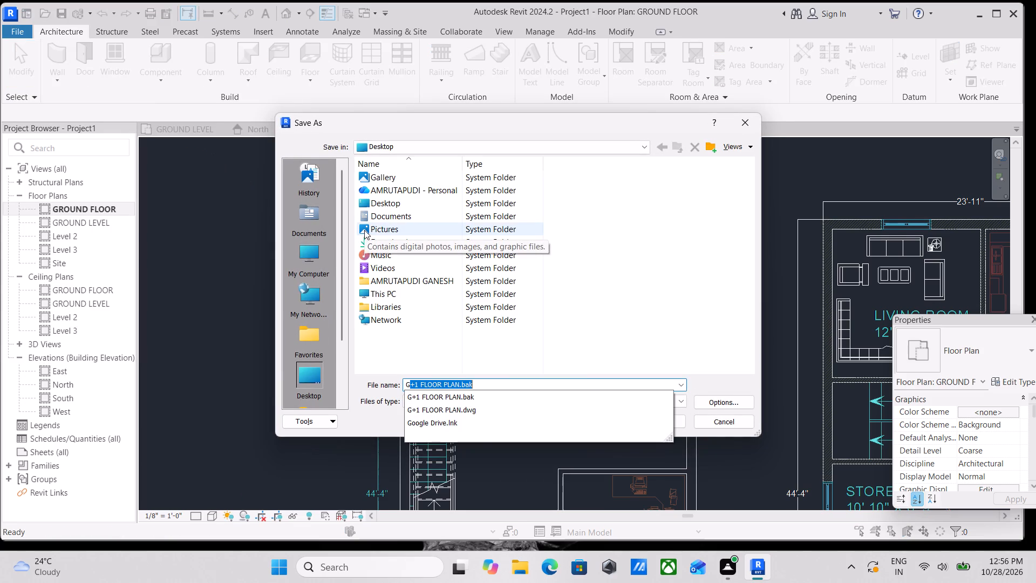
{"action": "type", "text": "+1"}
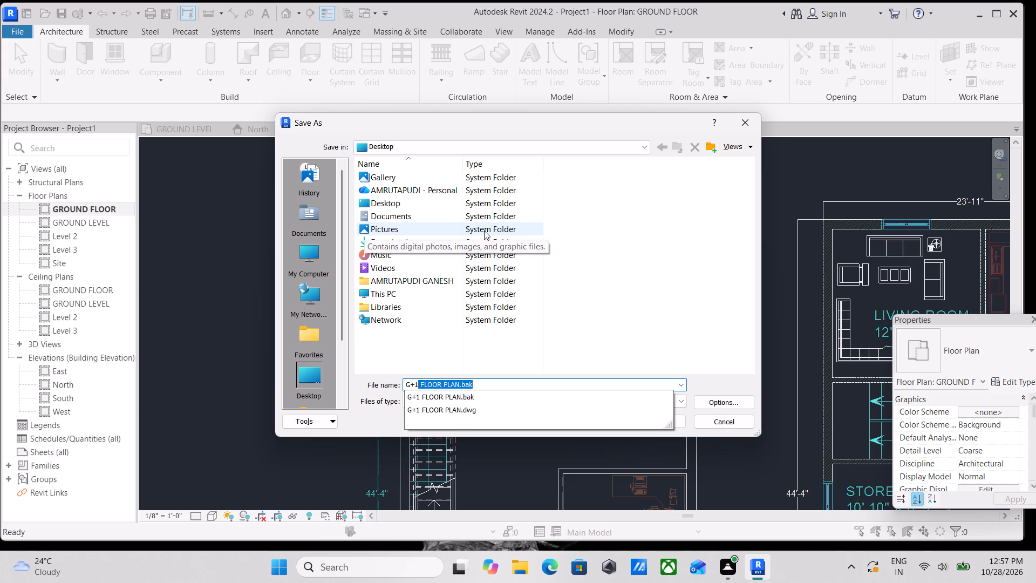
{"action": "type", "text": "RE"}
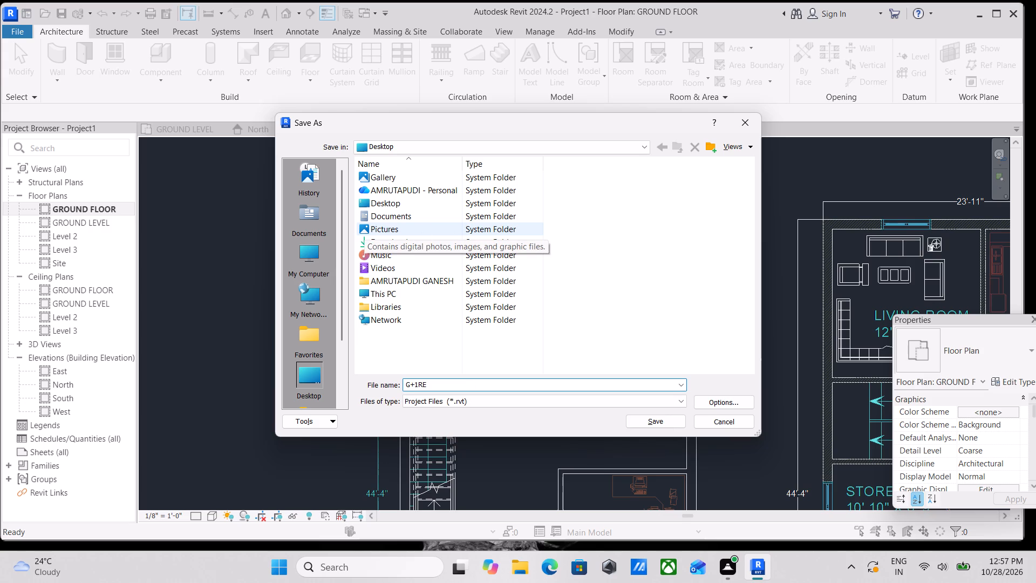
{"action": "key", "text": "v"}
{"action": "type", "text": "IT"}
{"action": "key", "text": "space"}
{"action": "type", "text": "66"}
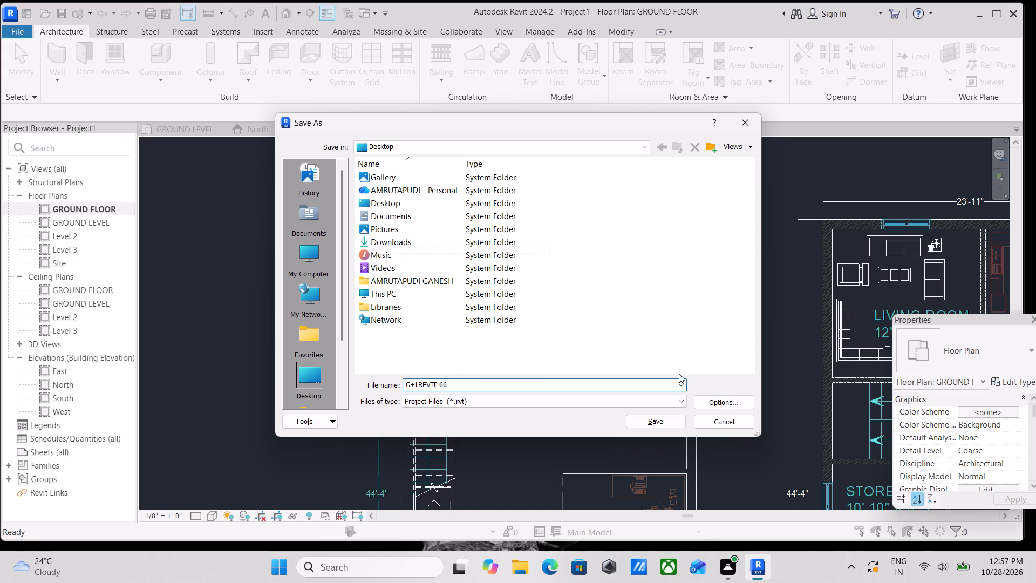
{"action": "left_click", "coordinate": [658, 418]}
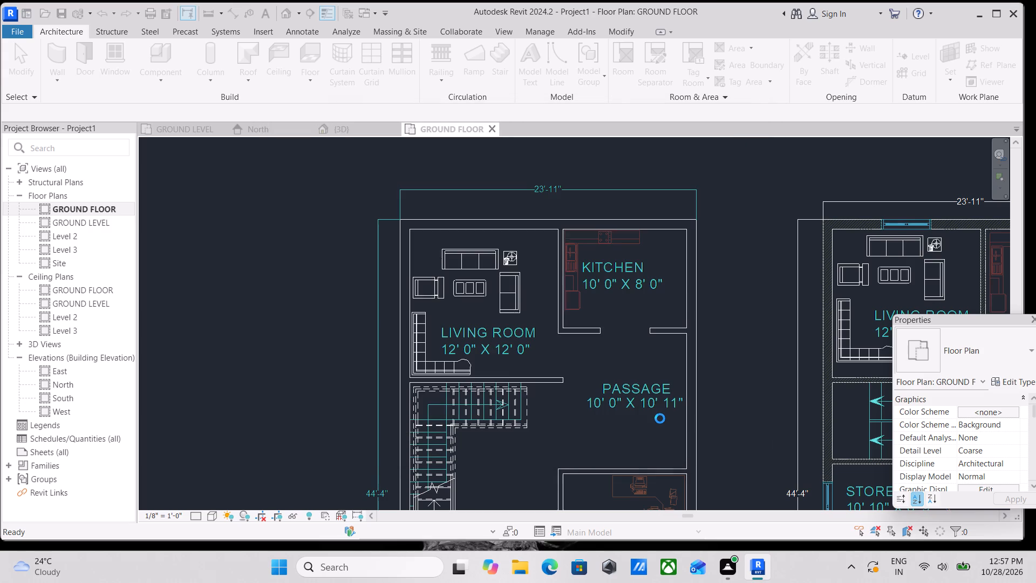
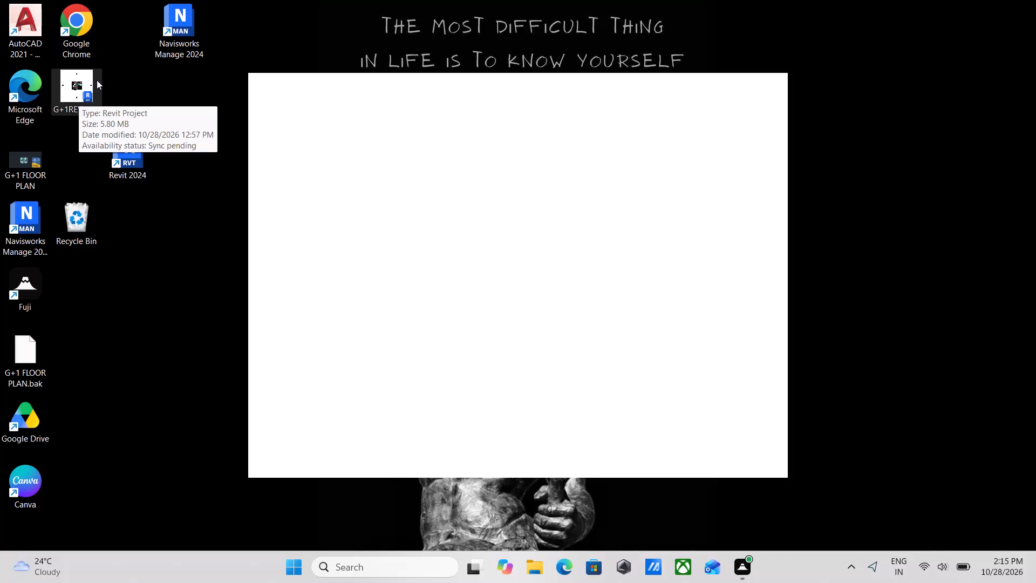
Reopen the saved G+1REVIT 66 project file from the desktop in Revit.
{"action": "double_click", "coordinate": [73, 82]}
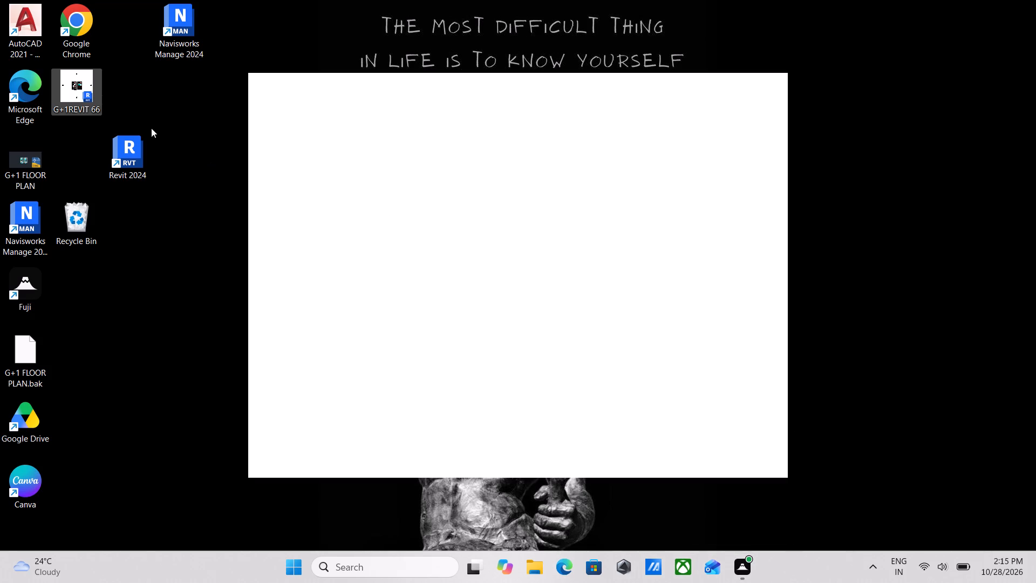
{"action": "triple_click", "coordinate": [67, 93]}
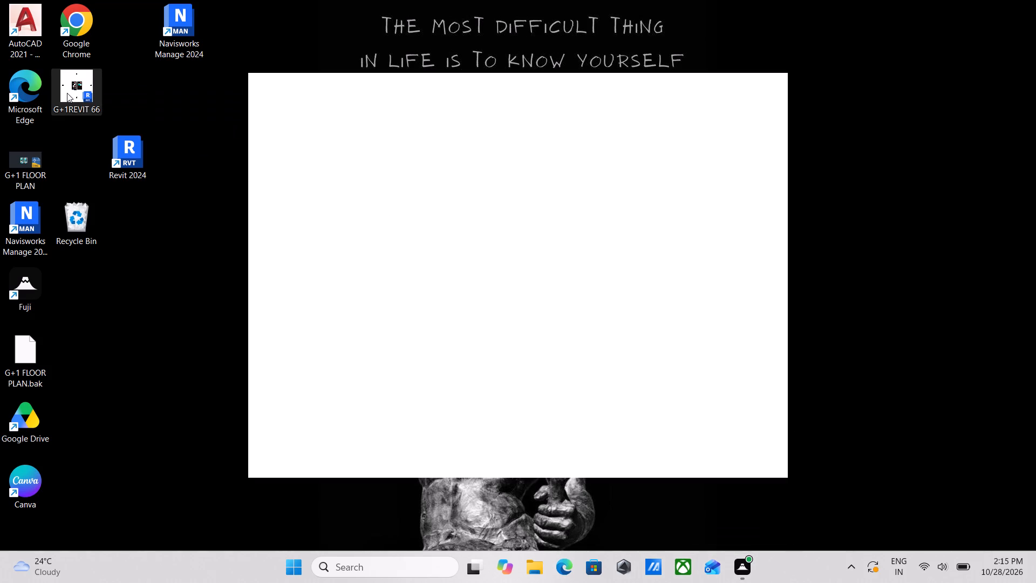
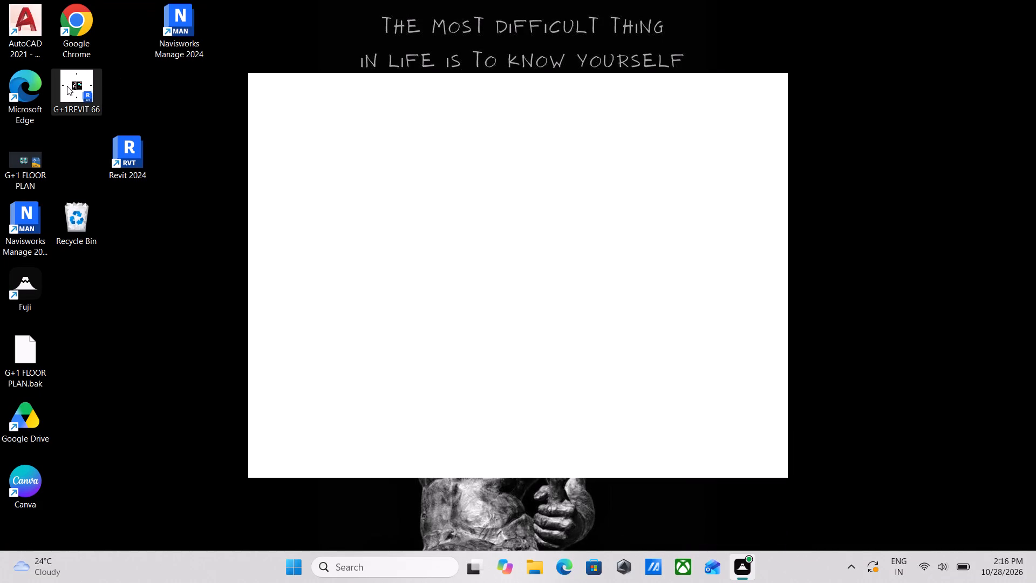
Open the saved G+1REVIT 66 project file from the desktop in Revit again.
{"action": "triple_click", "coordinate": [67, 72]}
{"action": "scroll", "coordinate": [727, 406], "scroll_direction": "down", "scroll_amount": 3}
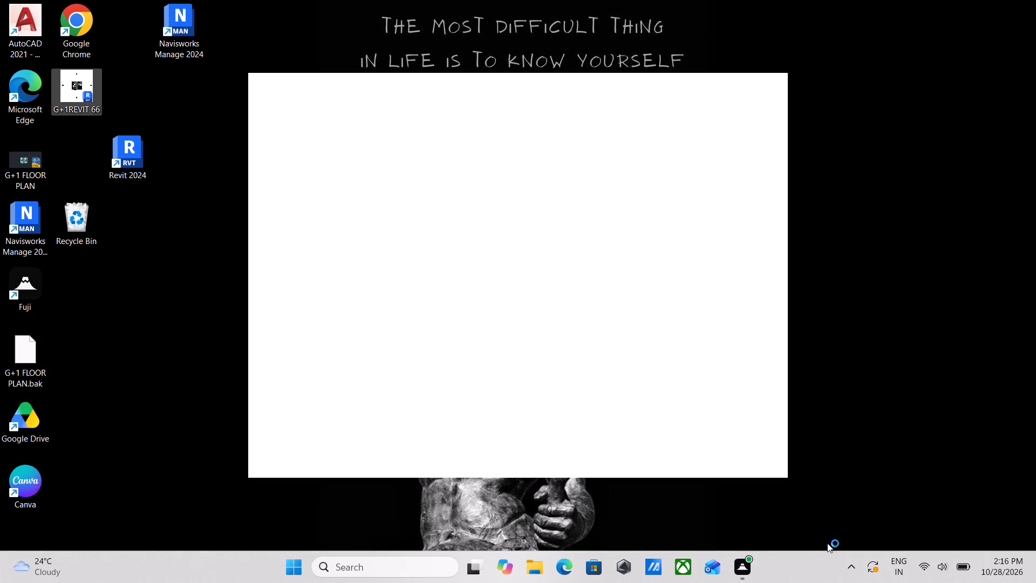
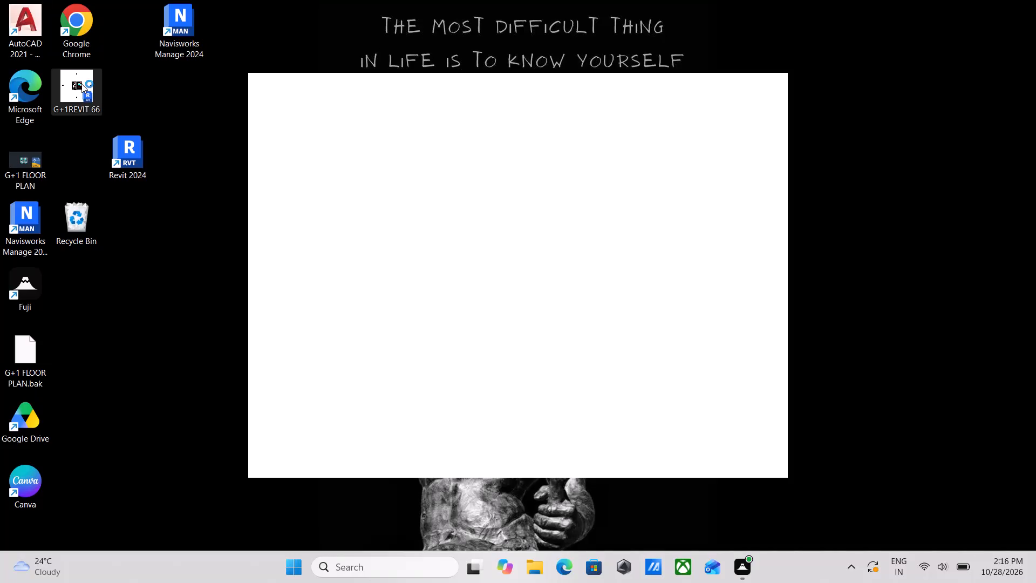
Open the G+1REVIT 66 project file from the desktop in Revit.
{"action": "right_click", "coordinate": [81, 84]}
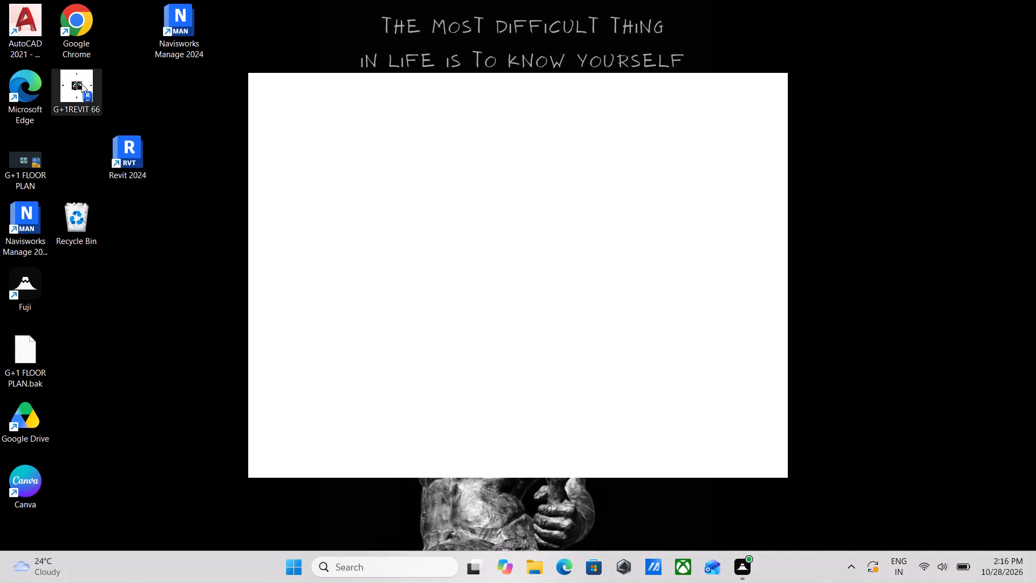
{"action": "right_click", "coordinate": [81, 84]}
{"action": "right_click", "coordinate": [70, 85]}
{"action": "right_click", "coordinate": [70, 85]}
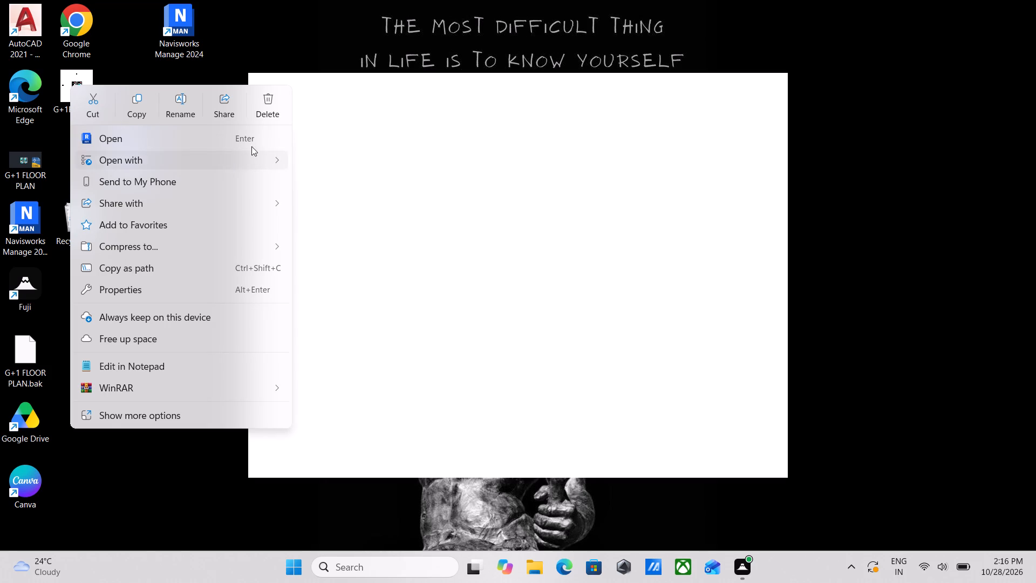
{"action": "left_click", "coordinate": [257, 135]}
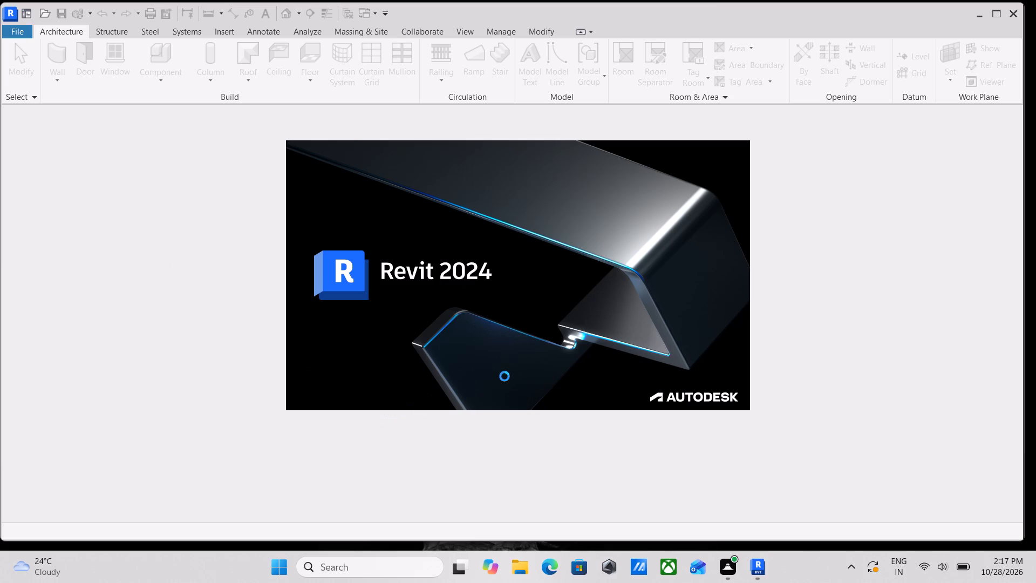
Try to close the surplus Revit 2024 windows, keeping the one that loads the G+1REVIT 66 project.
{"action": "scroll", "coordinate": [310, 171], "scroll_direction": "down", "scroll_amount": 4}
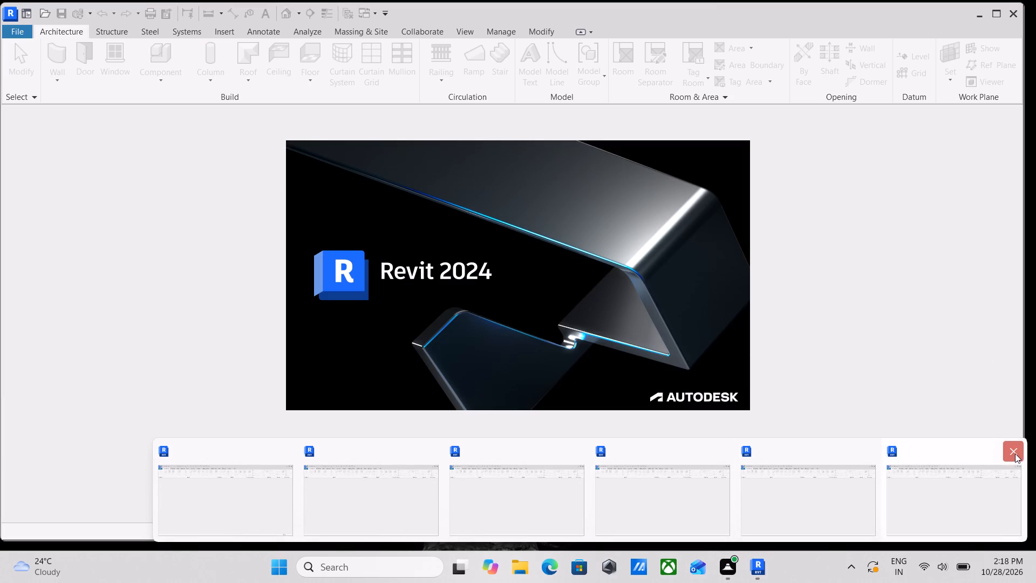
{"action": "left_click", "coordinate": [1015, 453]}
{"action": "left_click", "coordinate": [1015, 453]}
{"action": "left_click", "coordinate": [194, 489]}
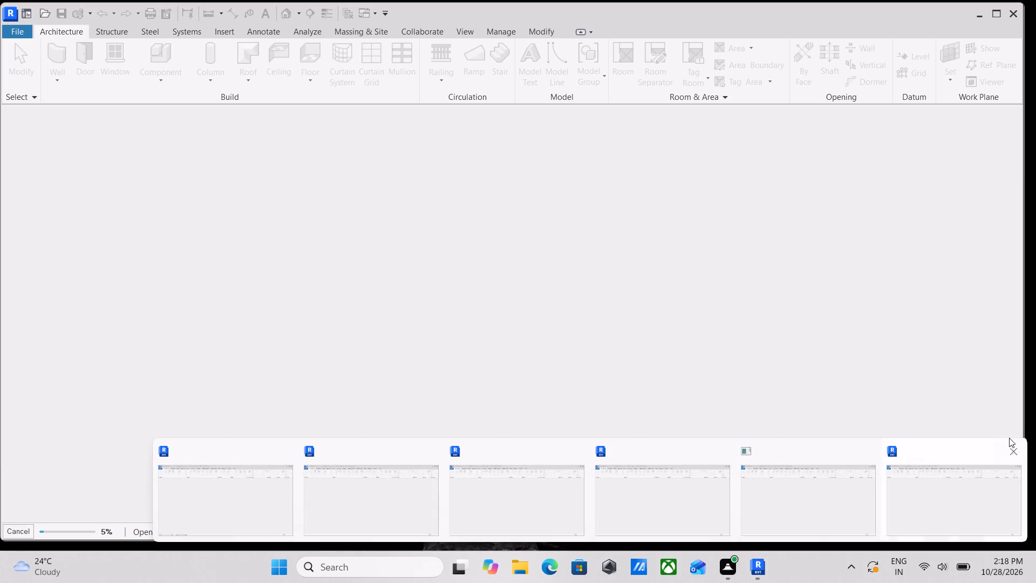
{"action": "left_click", "coordinate": [1012, 453]}
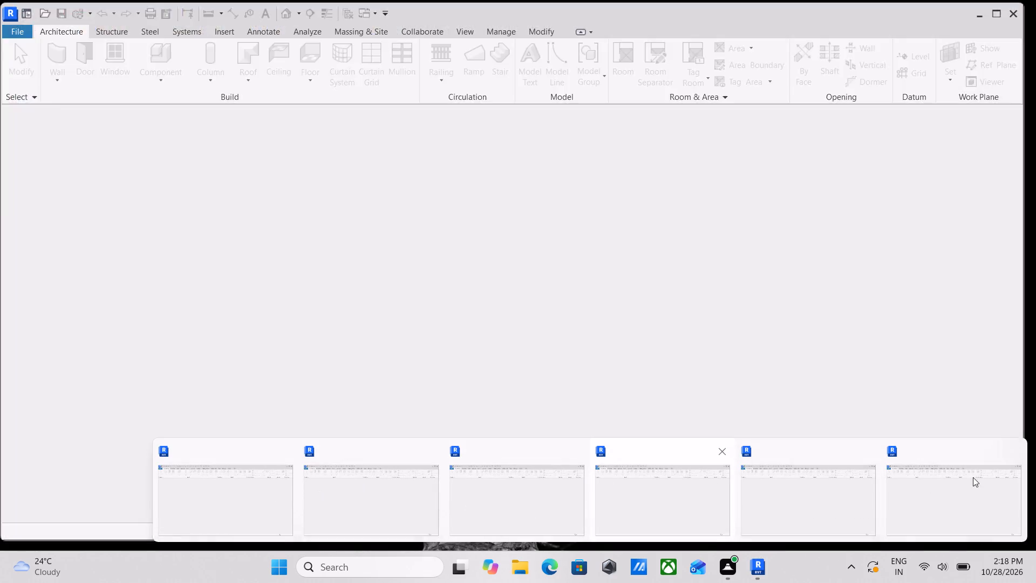
{"action": "left_click", "coordinate": [1013, 456]}
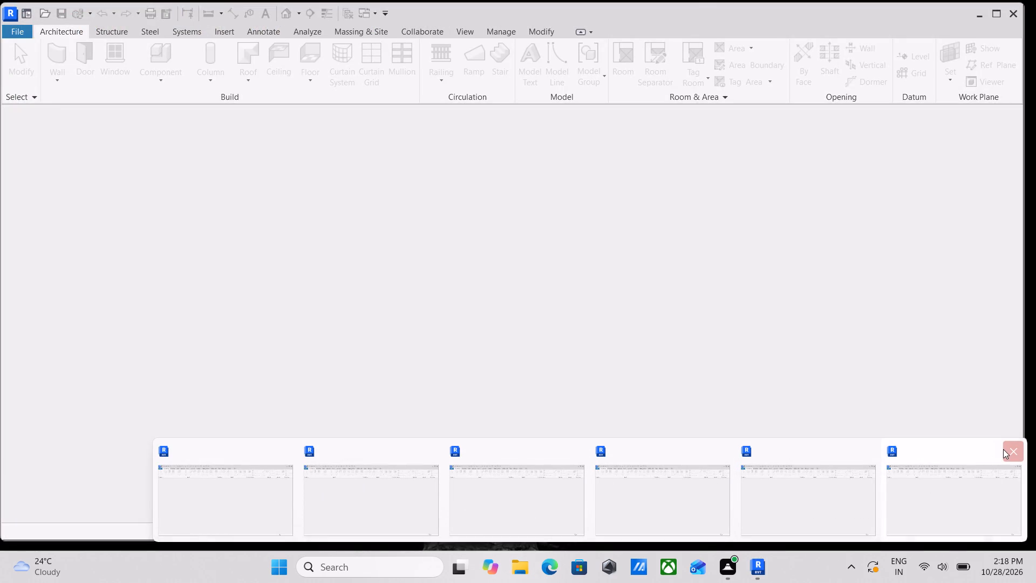
{"action": "left_click", "coordinate": [1003, 449]}
{"action": "left_click", "coordinate": [1013, 452]}
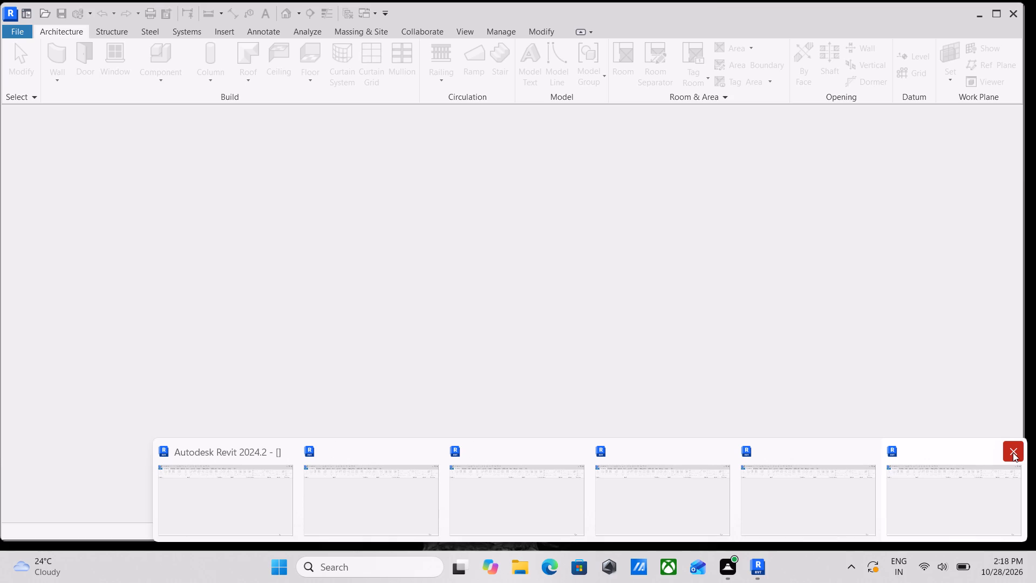
{"action": "left_click", "coordinate": [1009, 453]}
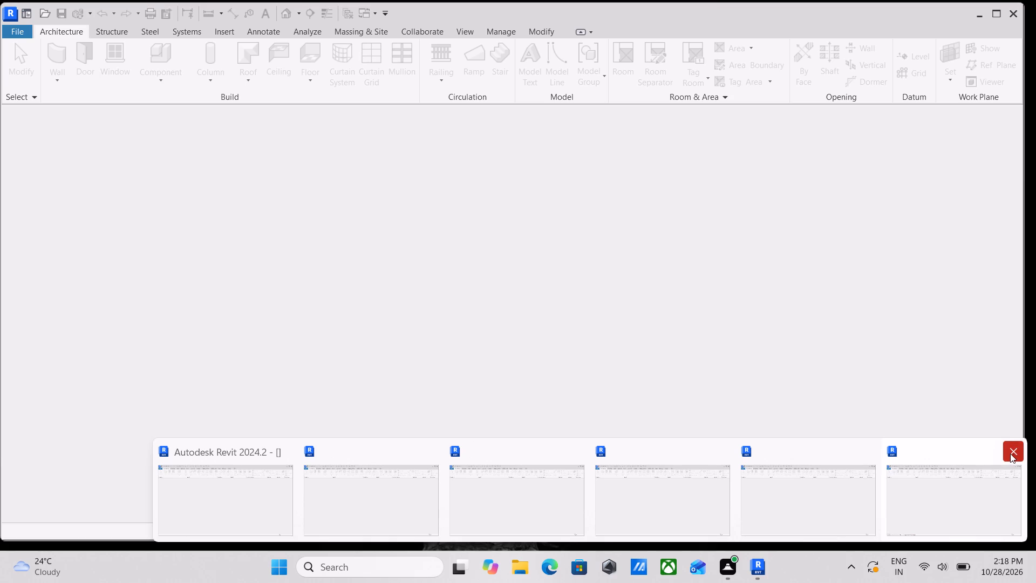
{"action": "left_click", "coordinate": [1012, 452]}
{"action": "left_click", "coordinate": [1012, 452]}
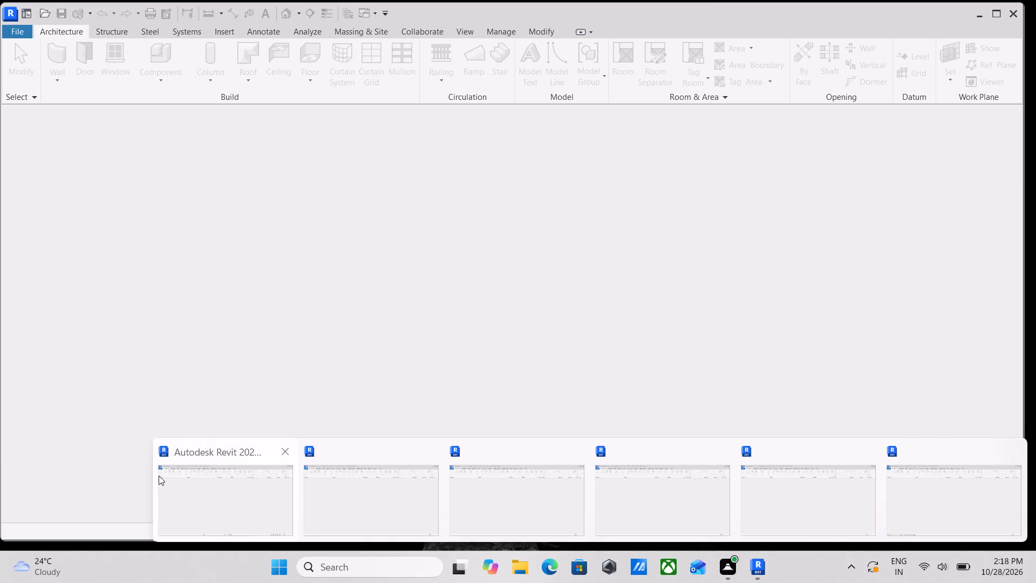
{"action": "left_click", "coordinate": [201, 487]}
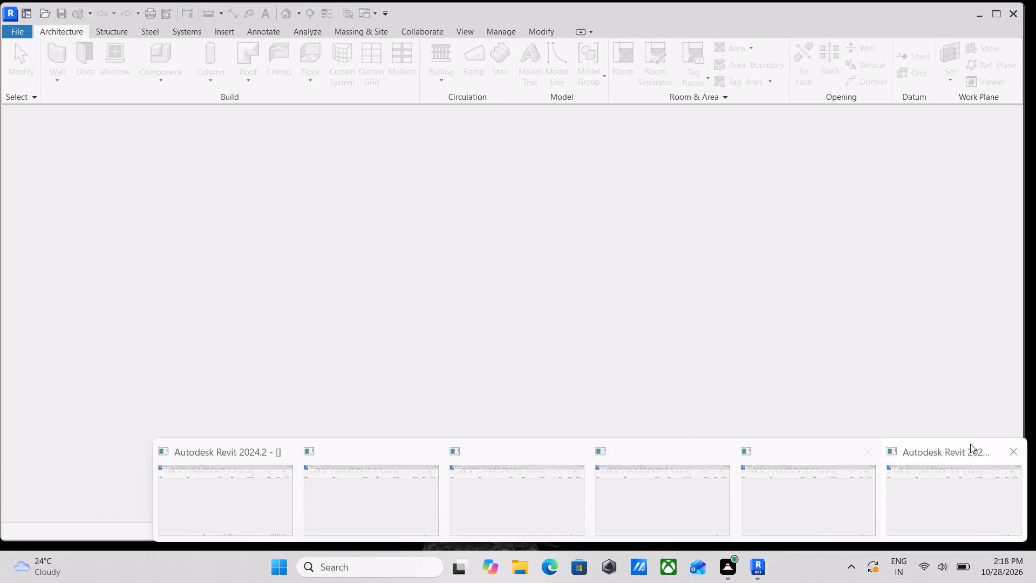
{"action": "left_click", "coordinate": [1017, 455]}
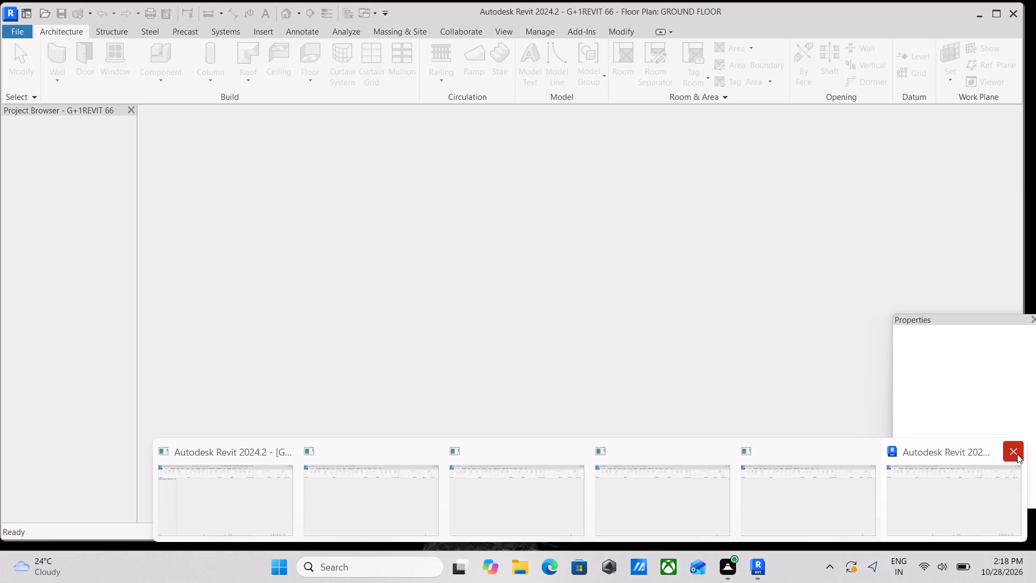
{"action": "left_click", "coordinate": [1017, 454]}
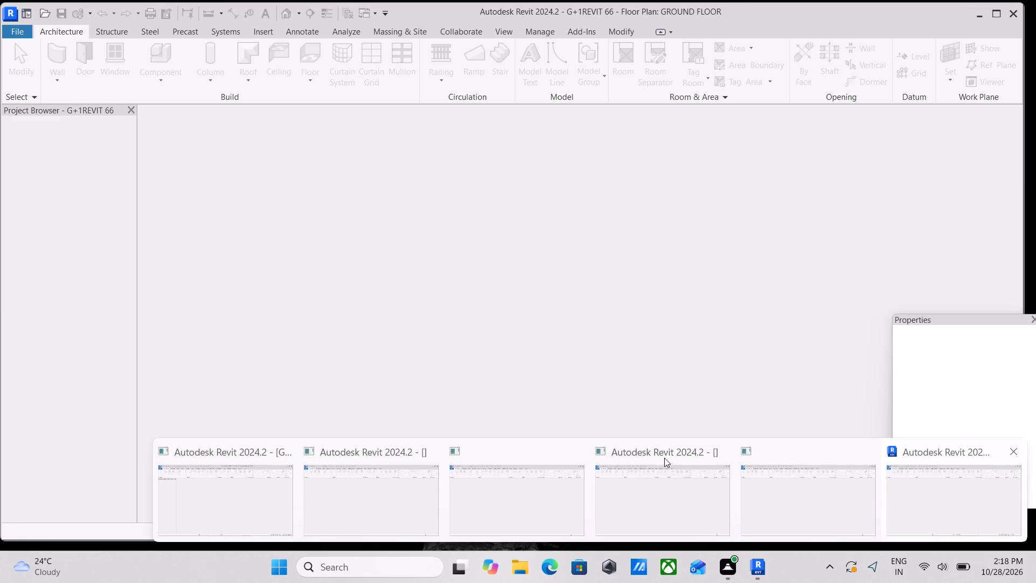
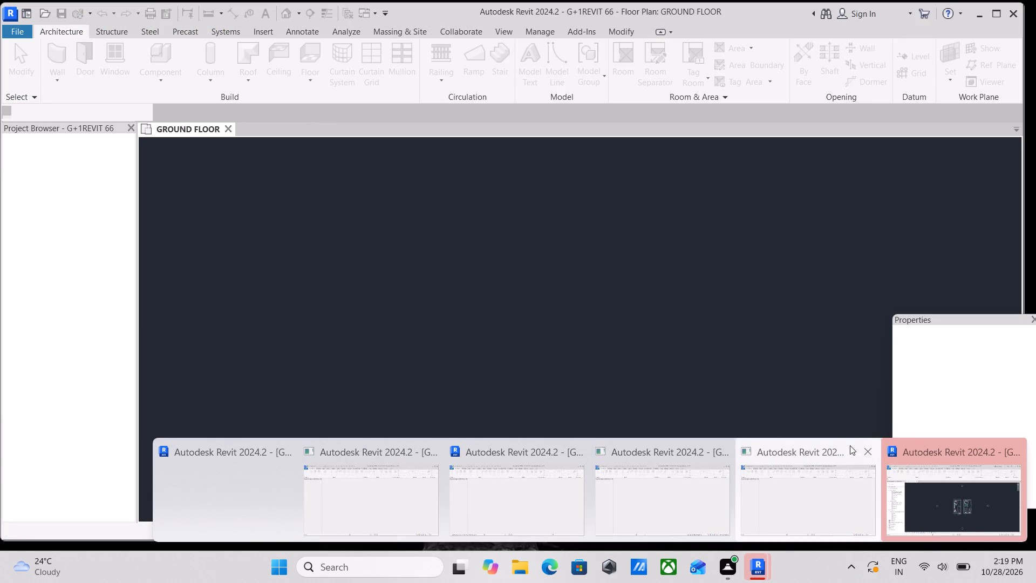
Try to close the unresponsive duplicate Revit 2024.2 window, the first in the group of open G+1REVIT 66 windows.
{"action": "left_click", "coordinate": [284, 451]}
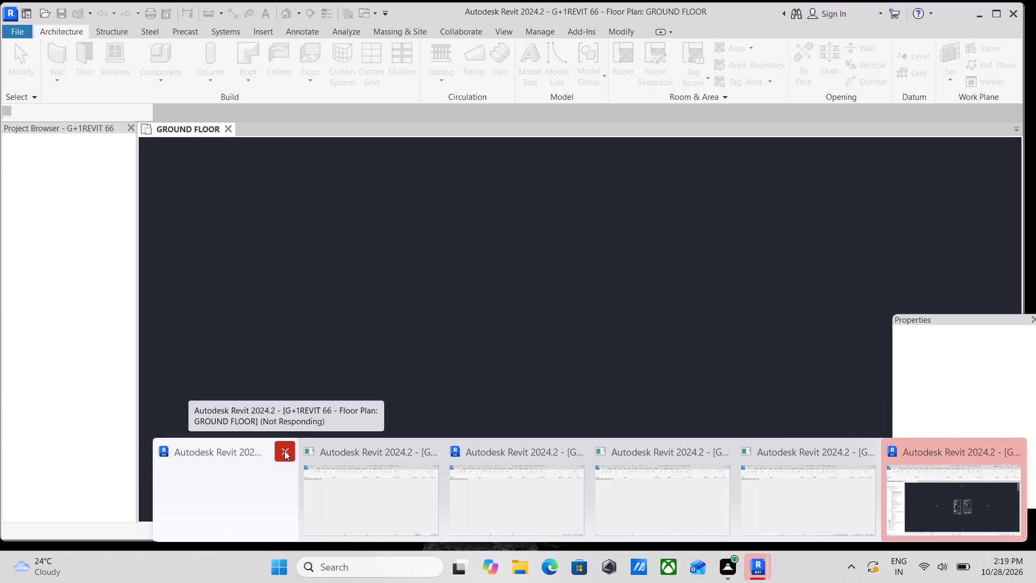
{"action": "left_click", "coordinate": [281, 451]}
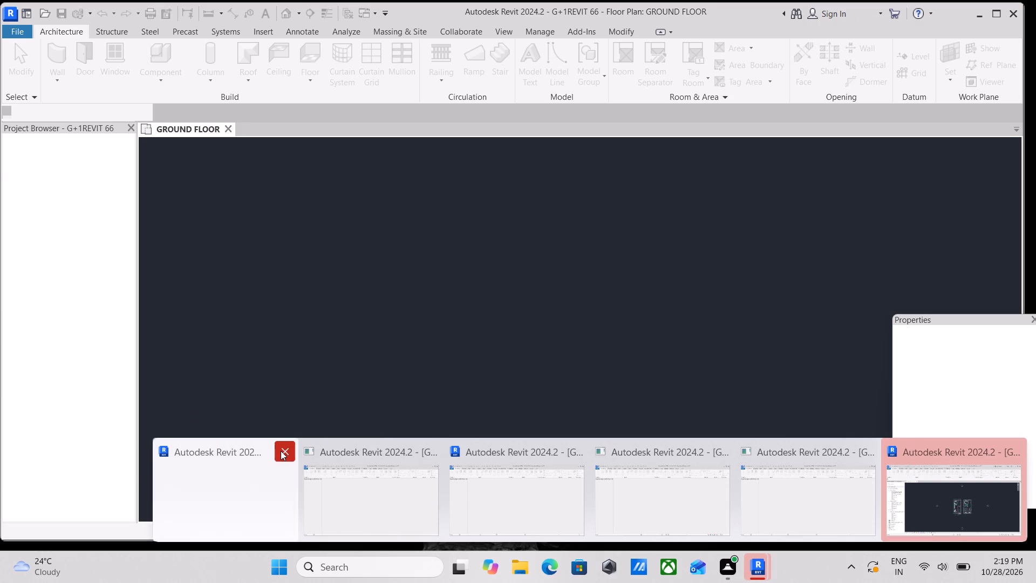
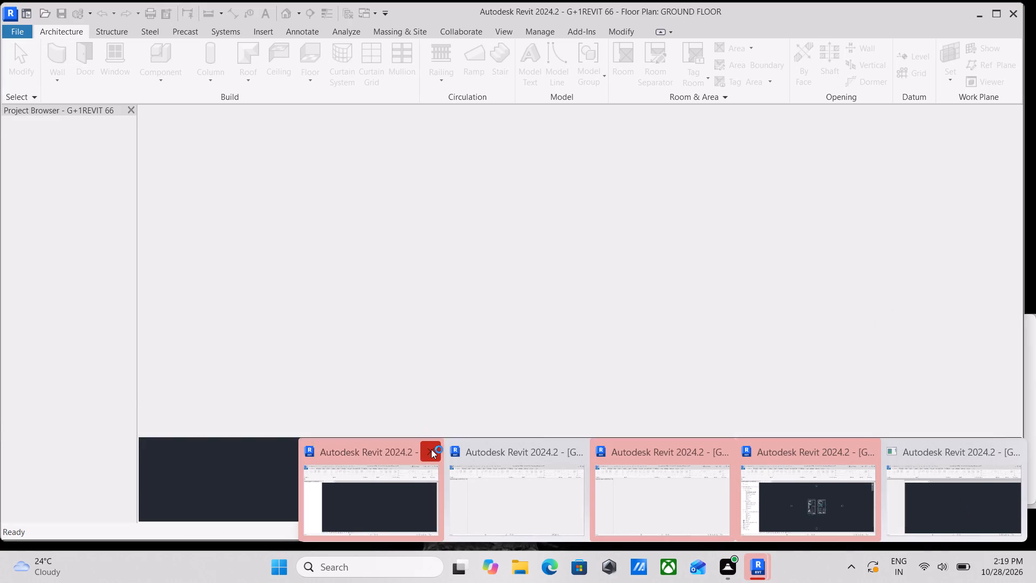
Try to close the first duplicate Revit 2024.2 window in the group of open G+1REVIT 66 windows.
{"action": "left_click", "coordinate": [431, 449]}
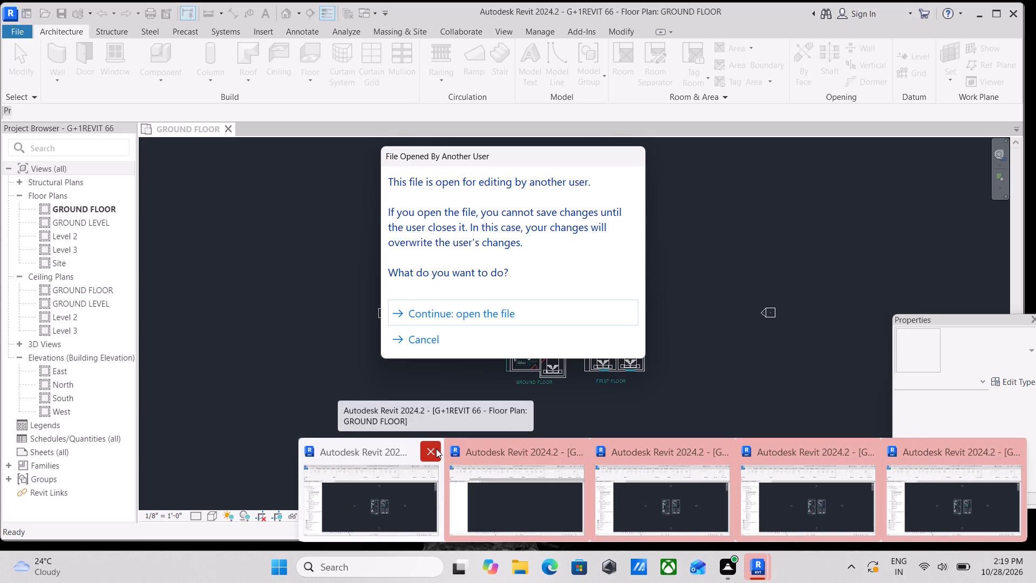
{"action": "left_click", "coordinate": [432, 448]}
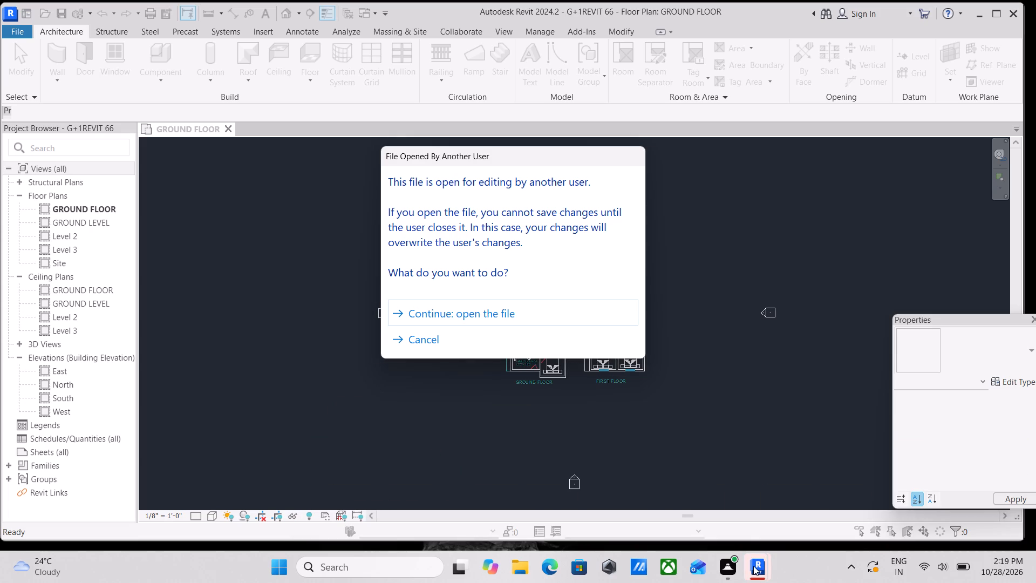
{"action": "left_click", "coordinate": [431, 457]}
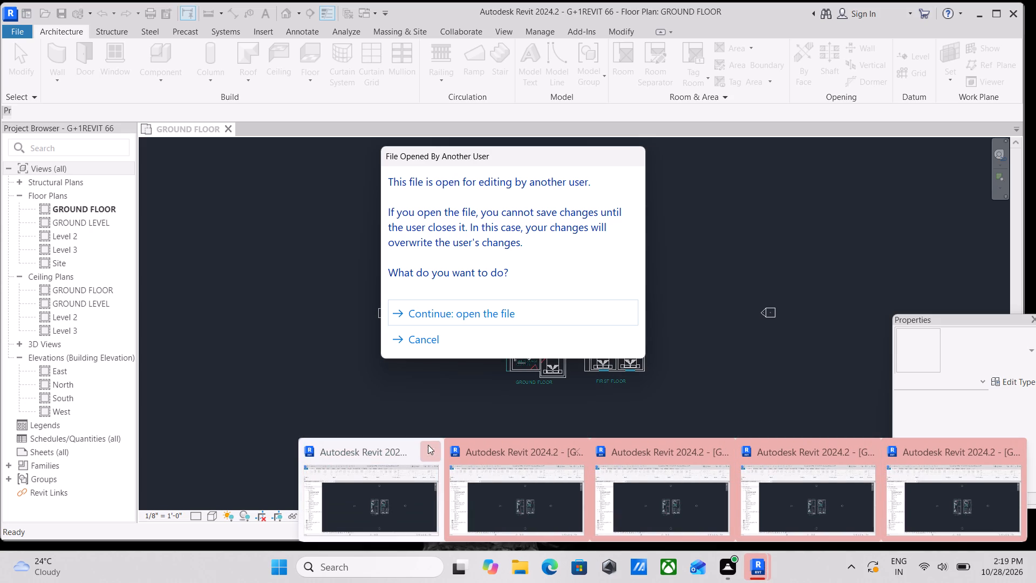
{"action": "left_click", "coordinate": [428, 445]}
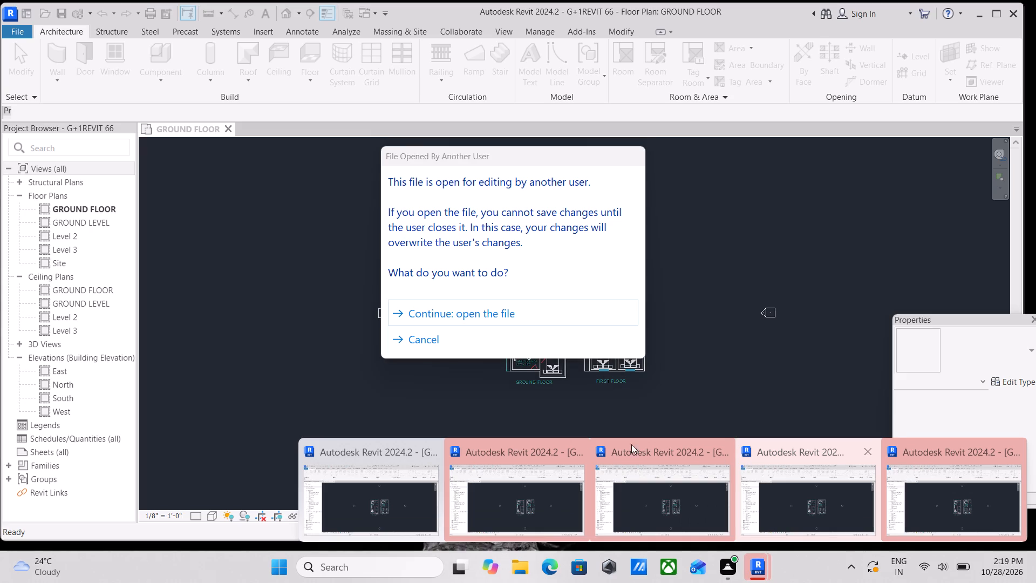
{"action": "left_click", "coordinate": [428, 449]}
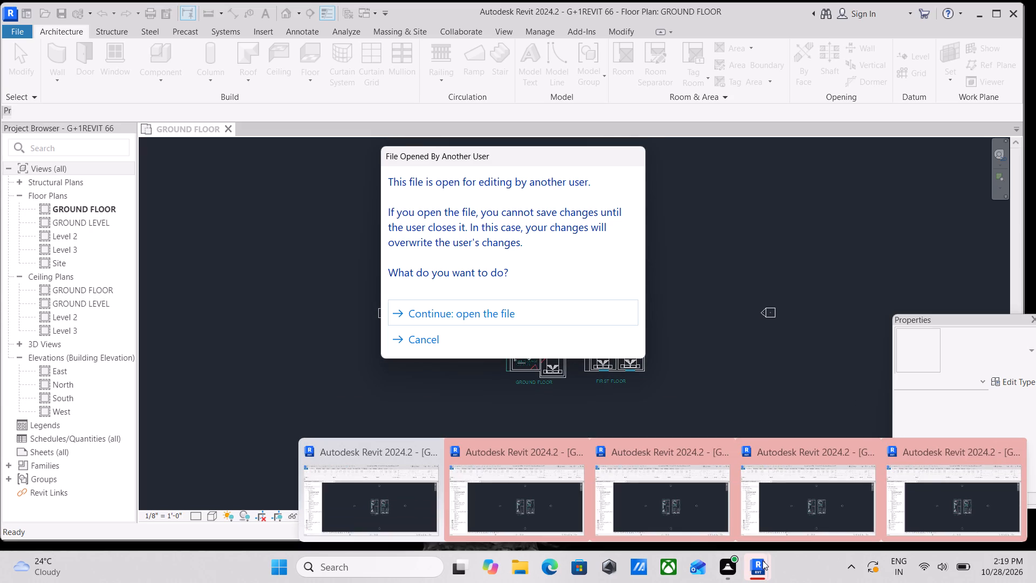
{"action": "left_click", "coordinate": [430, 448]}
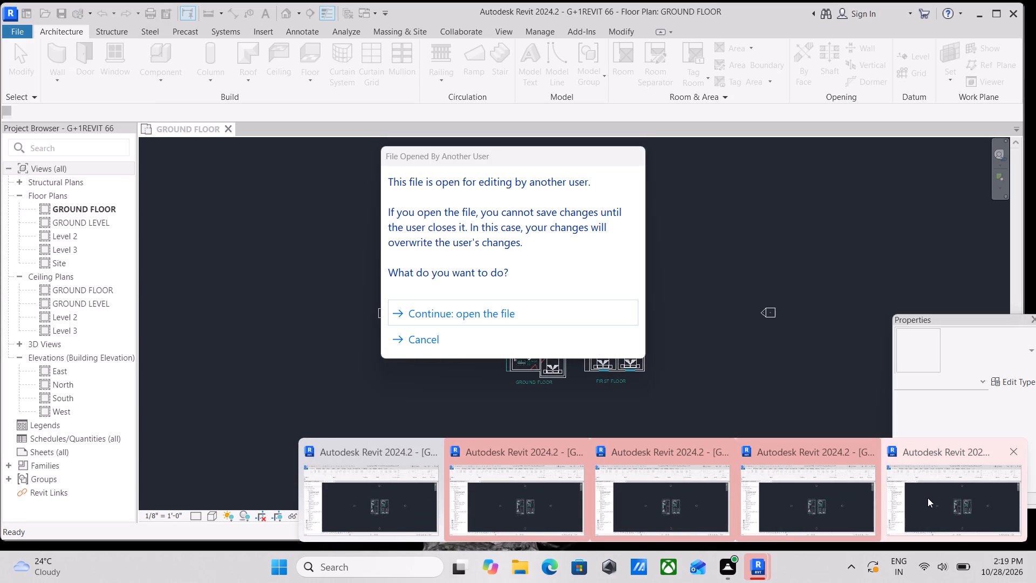
Switch to the last G+1REVIT 66 window in the group and continue opening the file.
{"action": "left_click", "coordinate": [928, 498]}
{"action": "left_click", "coordinate": [431, 310]}
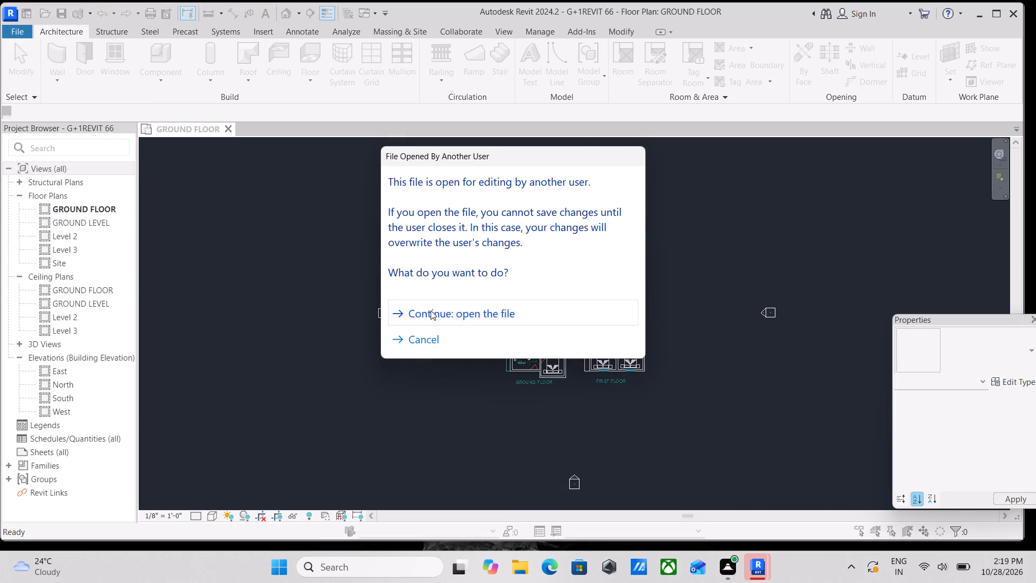
Open the default 3D view and examine the ground floor's walls, stair and flooring from several angles.
{"action": "scroll", "coordinate": [575, 335], "scroll_direction": "up", "scroll_amount": 3}
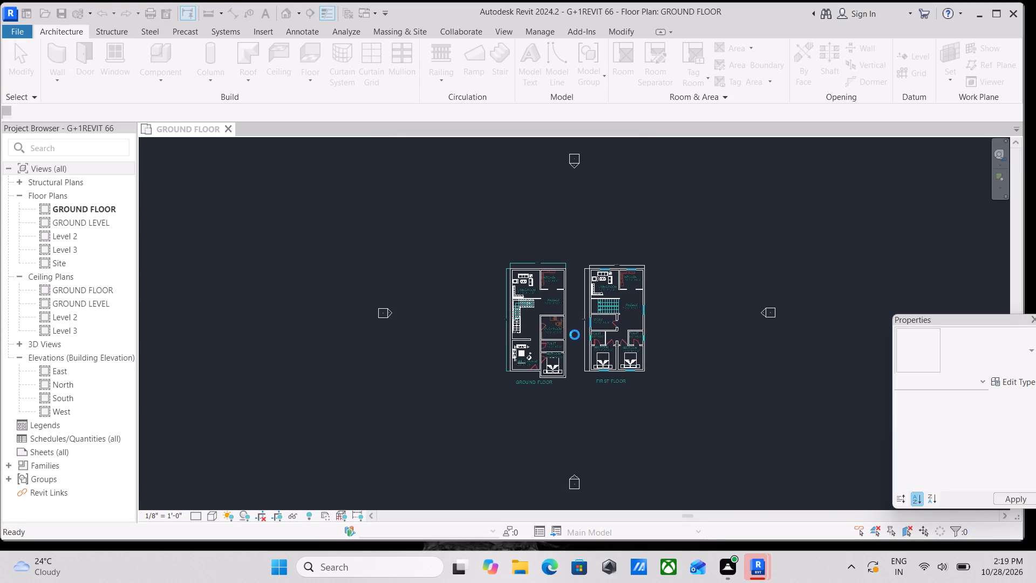
{"action": "scroll", "coordinate": [575, 335], "scroll_direction": "up", "scroll_amount": 1}
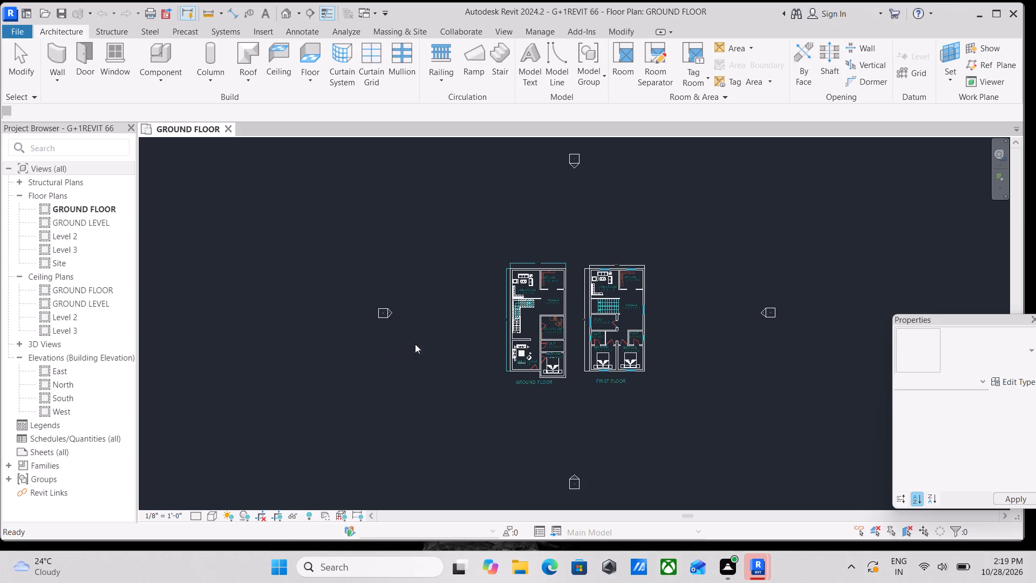
{"action": "scroll", "coordinate": [436, 353], "scroll_direction": "up", "scroll_amount": 2}
{"action": "scroll", "coordinate": [497, 358], "scroll_direction": "up", "scroll_amount": 2}
{"action": "middle_click_drag", "start_coordinate": [497, 358], "coordinate": [416, 448]}
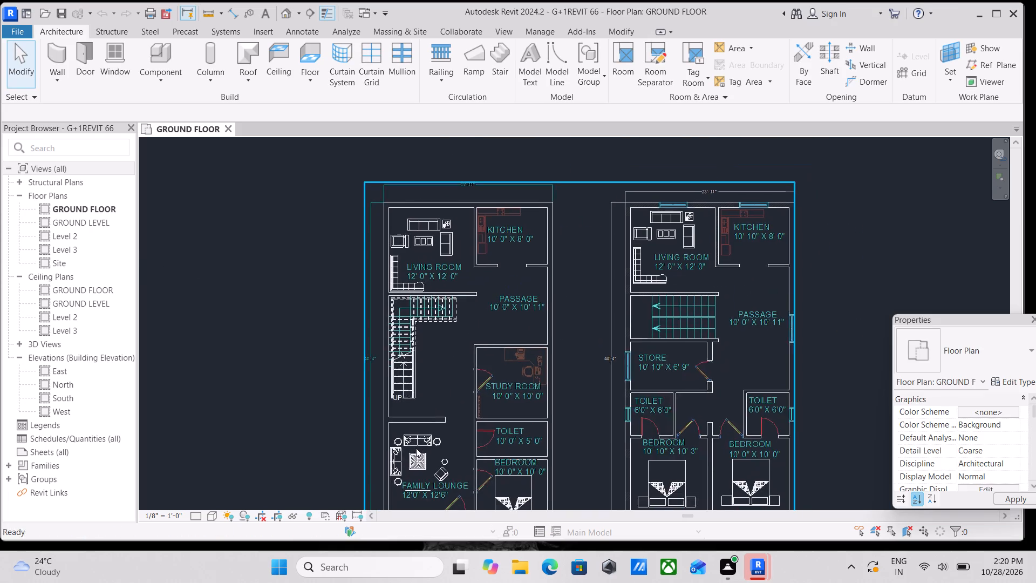
{"action": "middle_click_drag", "start_coordinate": [437, 400], "coordinate": [396, 459]}
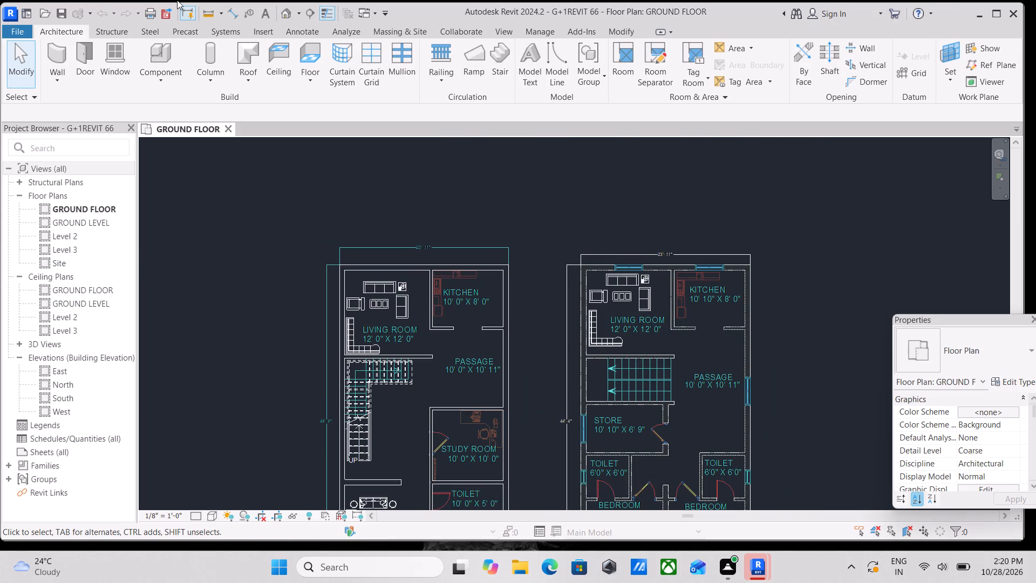
{"action": "left_click", "coordinate": [288, 16]}
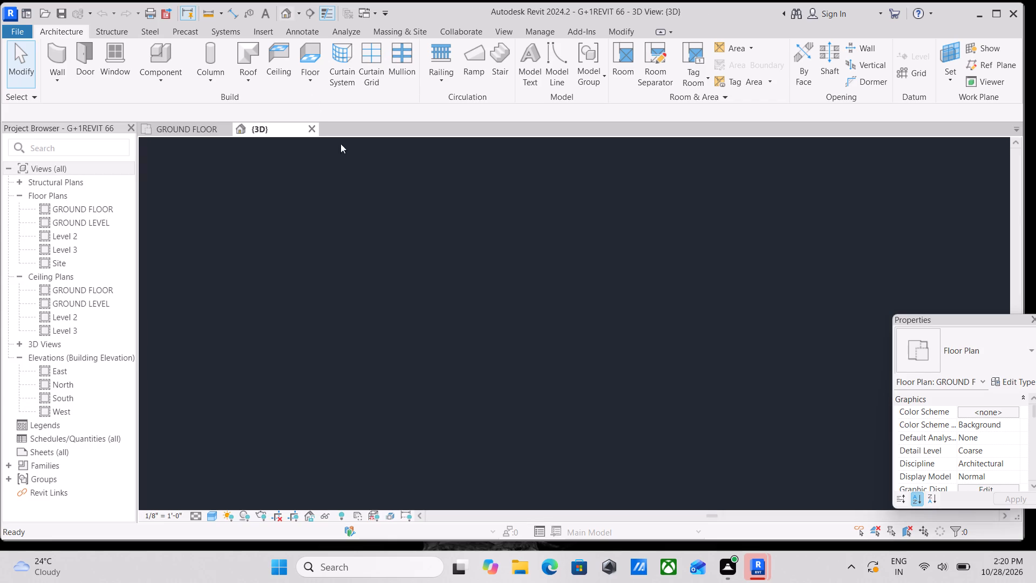
{"action": "scroll", "coordinate": [581, 410], "scroll_direction": "up", "scroll_amount": 1}
{"action": "scroll", "coordinate": [540, 315], "scroll_direction": "up", "scroll_amount": 3}
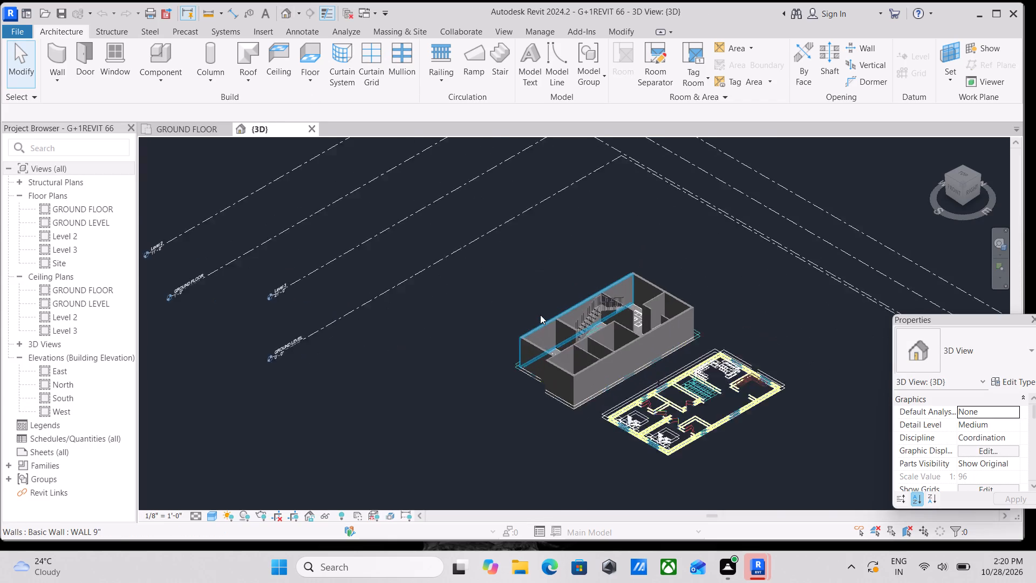
{"action": "scroll", "coordinate": [540, 315], "scroll_direction": "up", "scroll_amount": 6}
{"action": "middle_click_drag", "start_coordinate": [614, 332], "coordinate": [400, 324]}
{"action": "scroll", "coordinate": [483, 329], "scroll_direction": "up", "scroll_amount": 4}
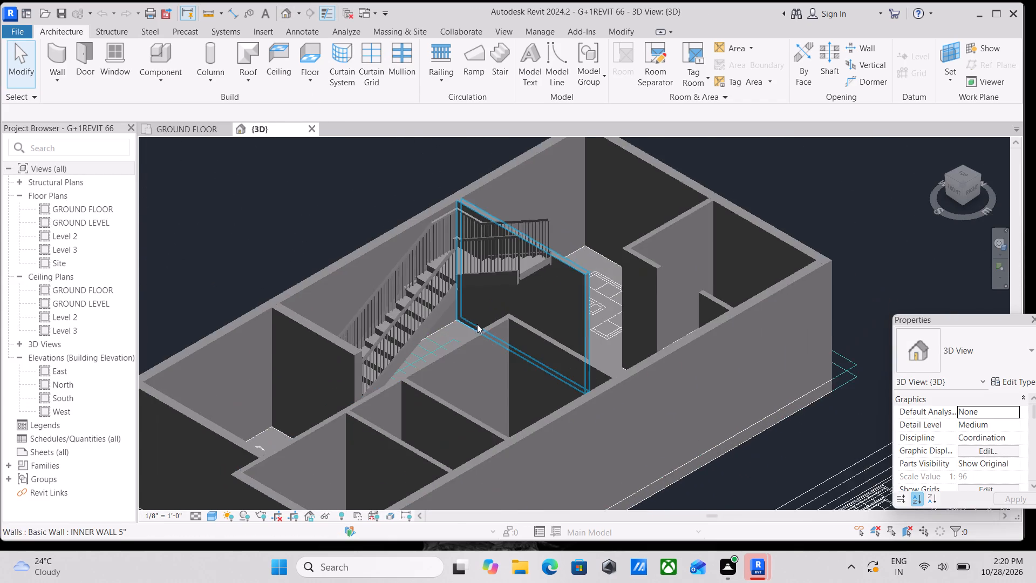
{"action": "scroll", "coordinate": [477, 324], "scroll_direction": "up", "scroll_amount": 7}
{"action": "scroll", "coordinate": [381, 291], "scroll_direction": "down", "scroll_amount": 8}
{"action": "scroll", "coordinate": [311, 304], "scroll_direction": "down", "scroll_amount": 2}
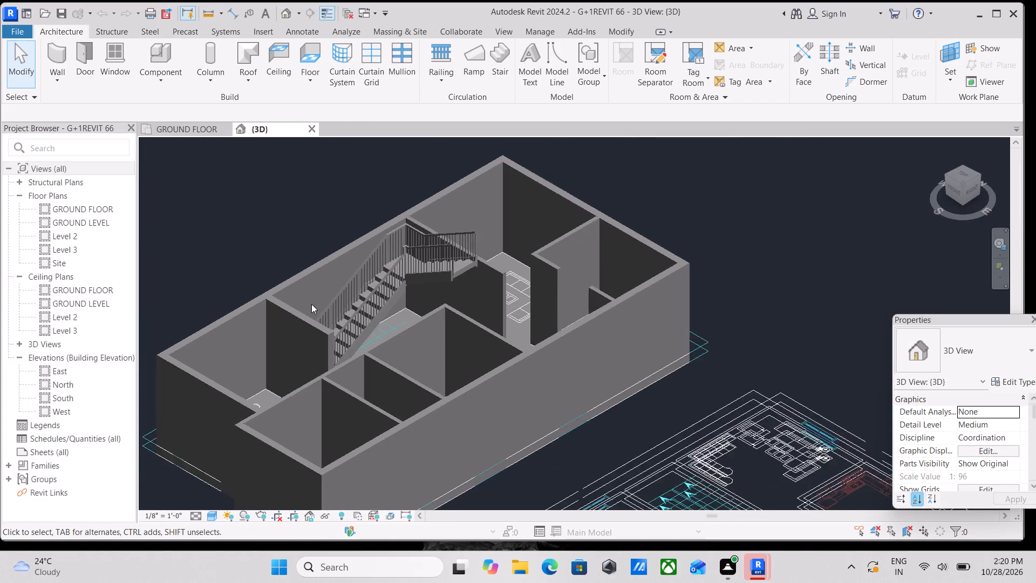
{"action": "middle_click_drag", "start_coordinate": [311, 304], "coordinate": [322, 297]}
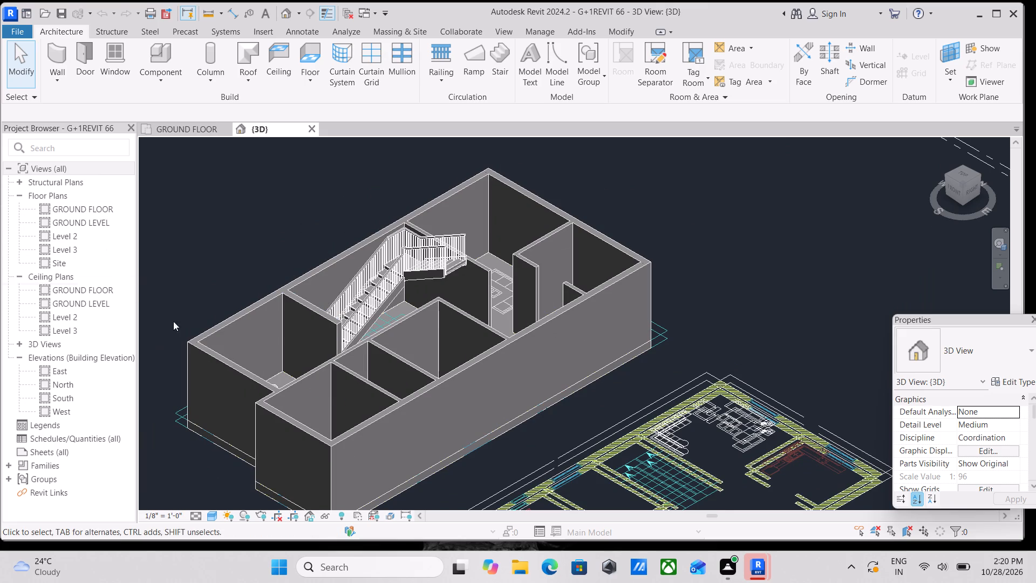
{"action": "middle_click_drag", "start_coordinate": [182, 306], "coordinate": [323, 364], "text": "shift"}
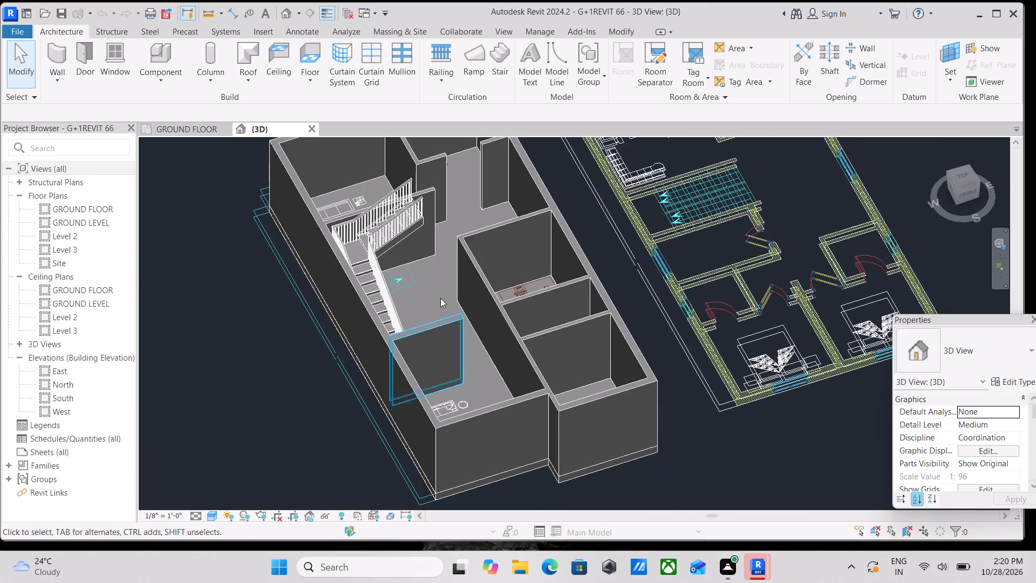
{"action": "middle_click_drag", "start_coordinate": [440, 297], "coordinate": [394, 336]}
{"action": "middle_click_drag", "start_coordinate": [461, 288], "coordinate": [477, 438]}
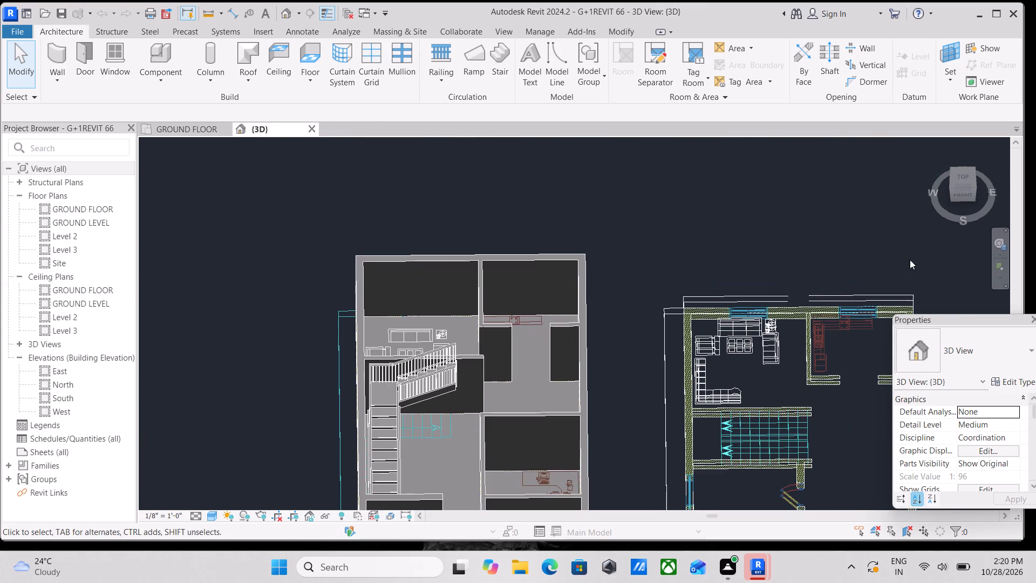
Orient the 3D view to the top and frame the ground floor plan around the study room and toilet.
{"action": "left_click", "coordinate": [966, 172]}
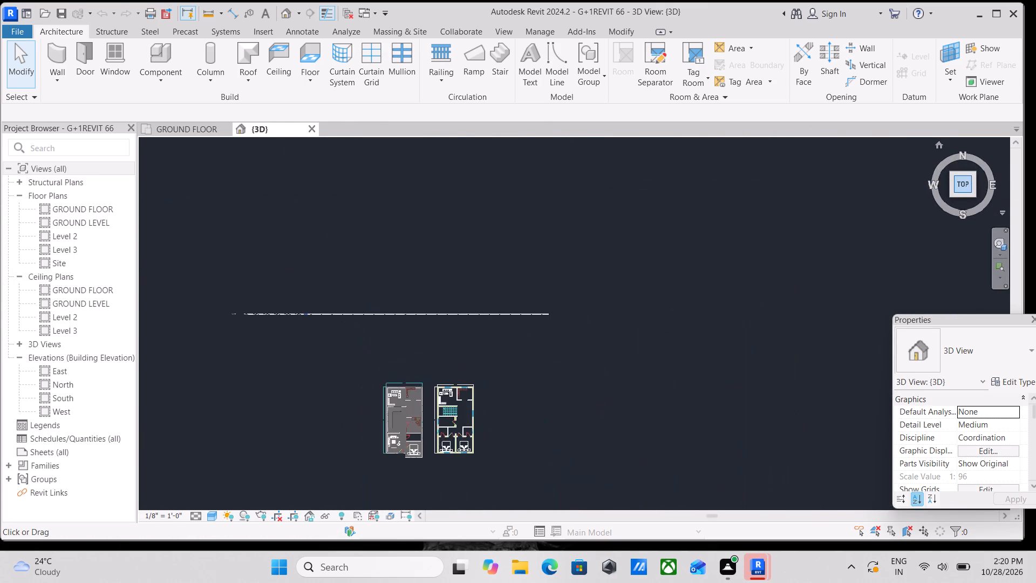
{"action": "scroll", "coordinate": [448, 421], "scroll_direction": "up", "scroll_amount": 3}
{"action": "scroll", "coordinate": [589, 338], "scroll_direction": "up", "scroll_amount": 6}
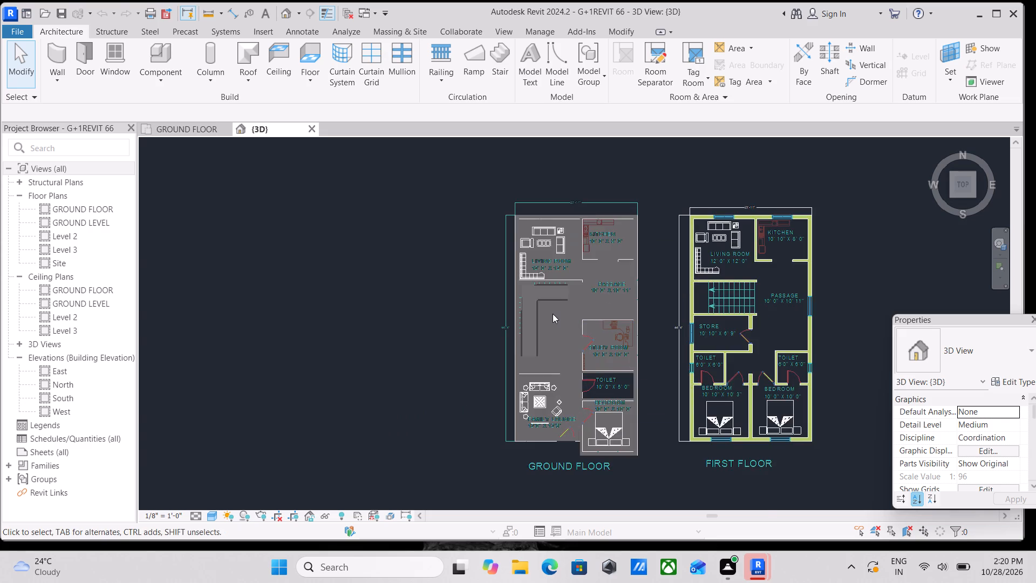
{"action": "scroll", "coordinate": [553, 314], "scroll_direction": "up", "scroll_amount": 2}
{"action": "middle_click_drag", "start_coordinate": [553, 314], "coordinate": [483, 356]}
{"action": "scroll", "coordinate": [537, 411], "scroll_direction": "up", "scroll_amount": 1}
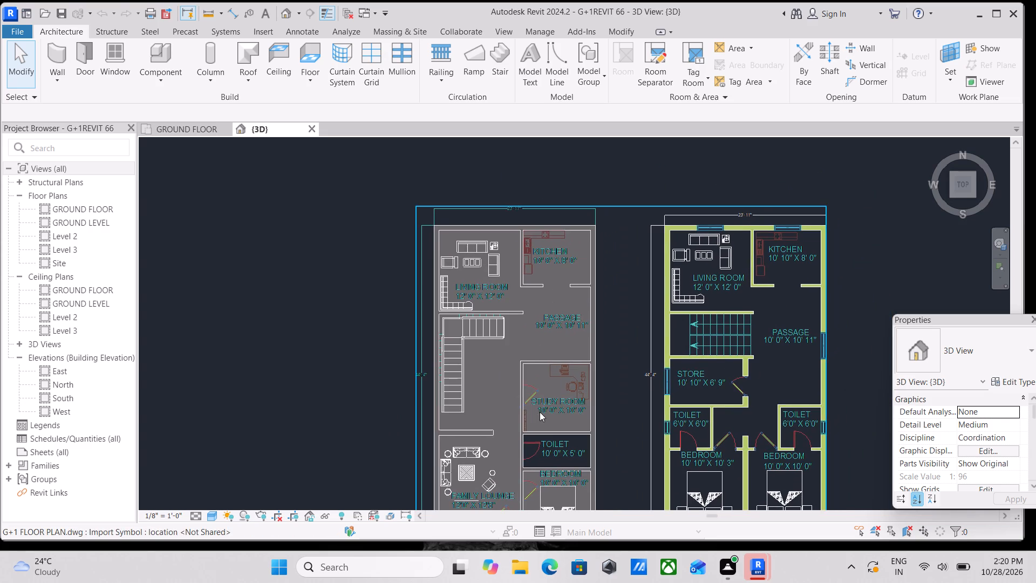
{"action": "scroll", "coordinate": [540, 412], "scroll_direction": "up", "scroll_amount": 1}
{"action": "middle_click_drag", "start_coordinate": [567, 443], "coordinate": [516, 441]}
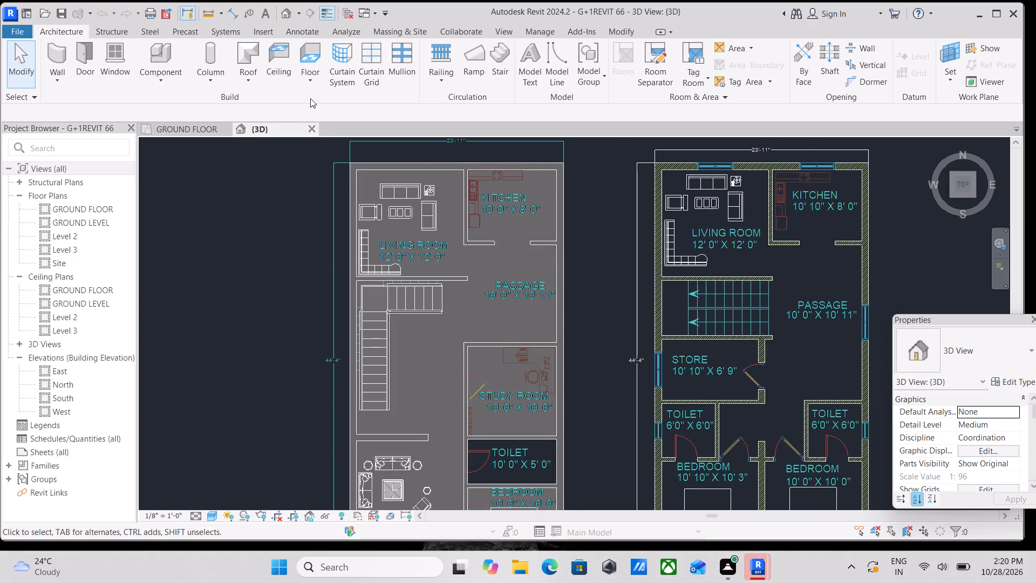
Start an architectural floor and duplicate the FLOORING GROUND FLOOR 1' type under the name BATHROOM FLOORING 1'.
{"action": "left_click", "coordinate": [313, 77]}
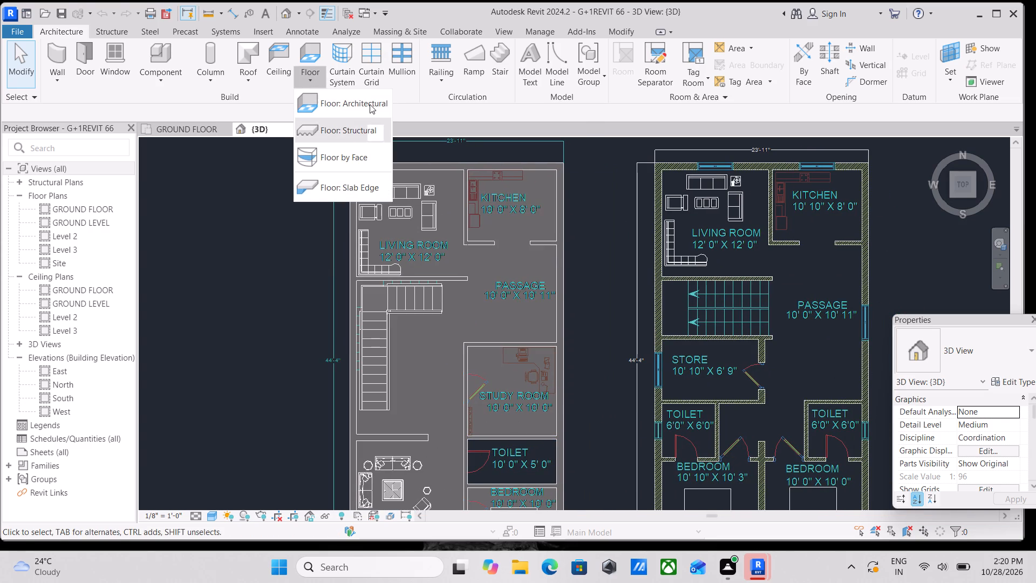
{"action": "left_click", "coordinate": [370, 104]}
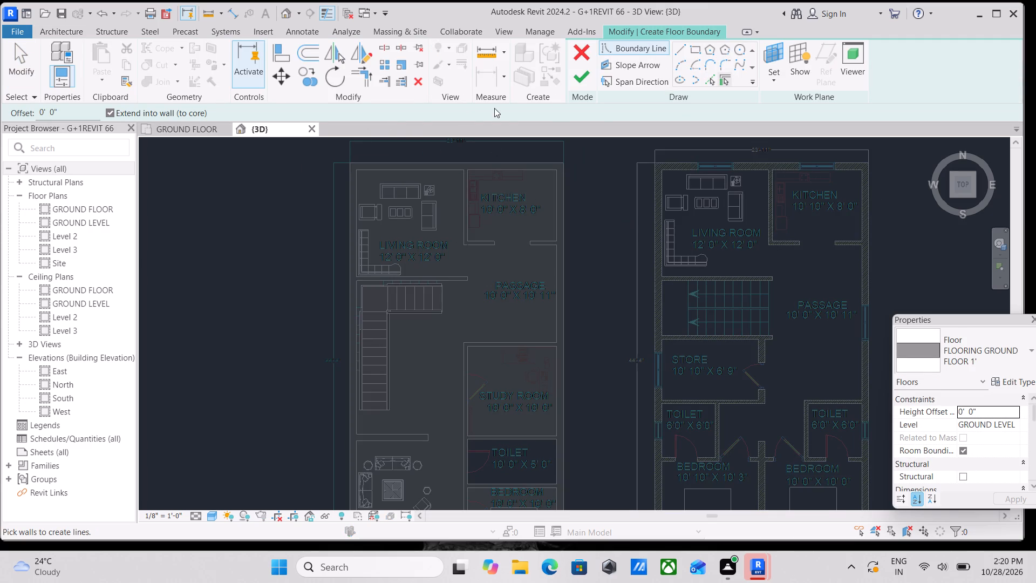
{"action": "left_click", "coordinate": [1012, 382]}
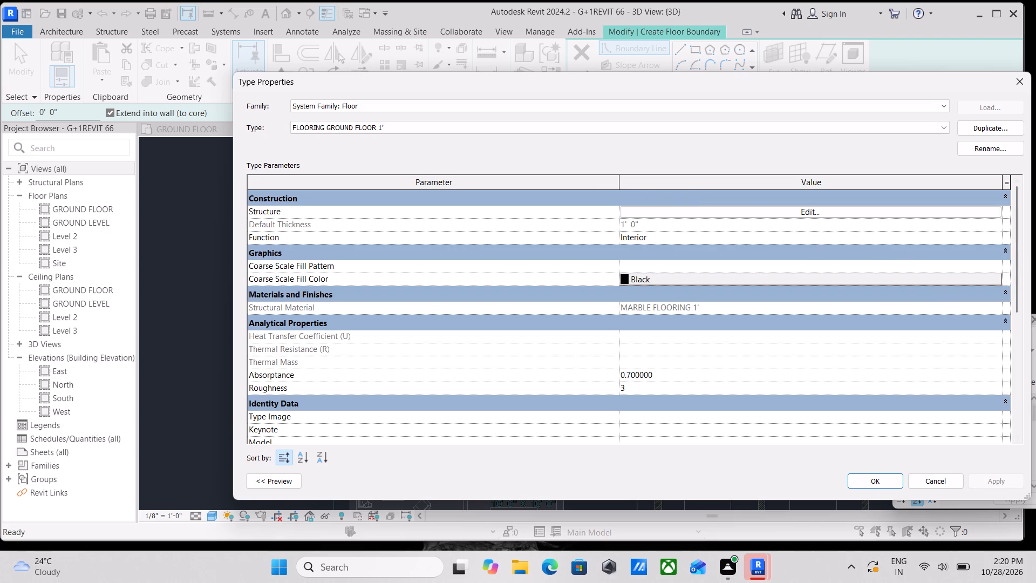
{"action": "left_click", "coordinate": [1008, 128]}
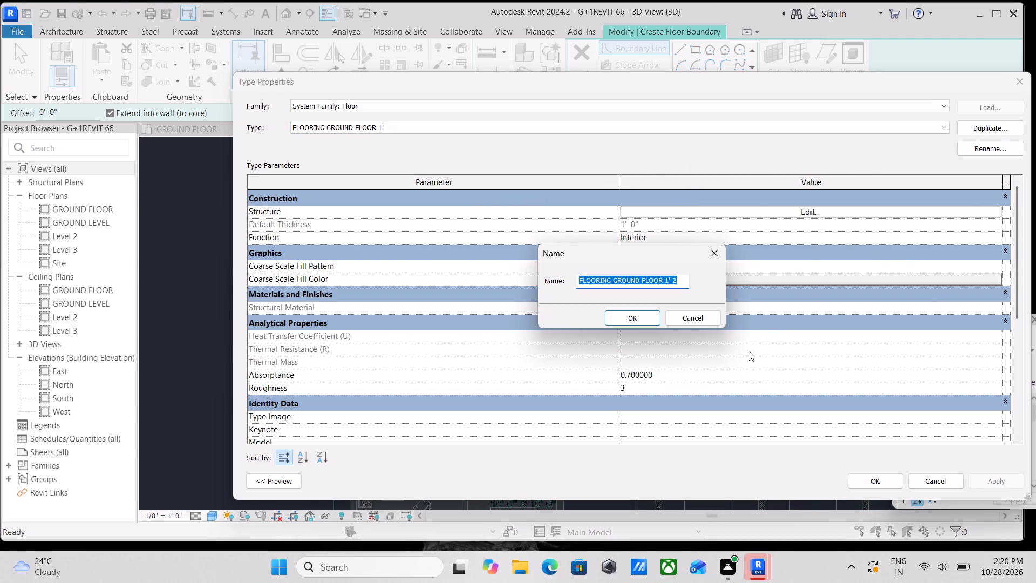
{"action": "key", "text": "BackSpace"}
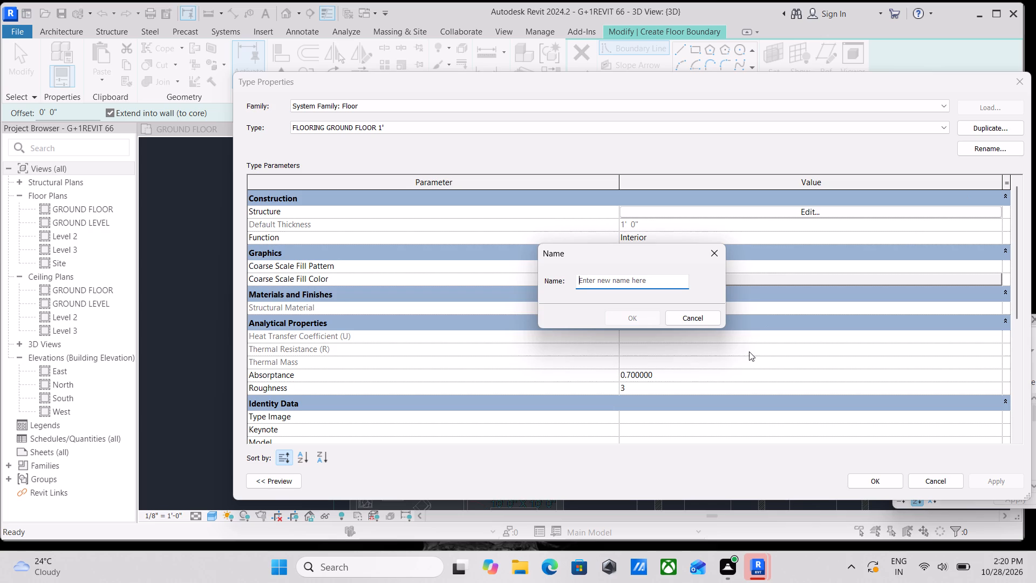
{"action": "type", "text": "marb"}
{"action": "type", "text": "le flo"}
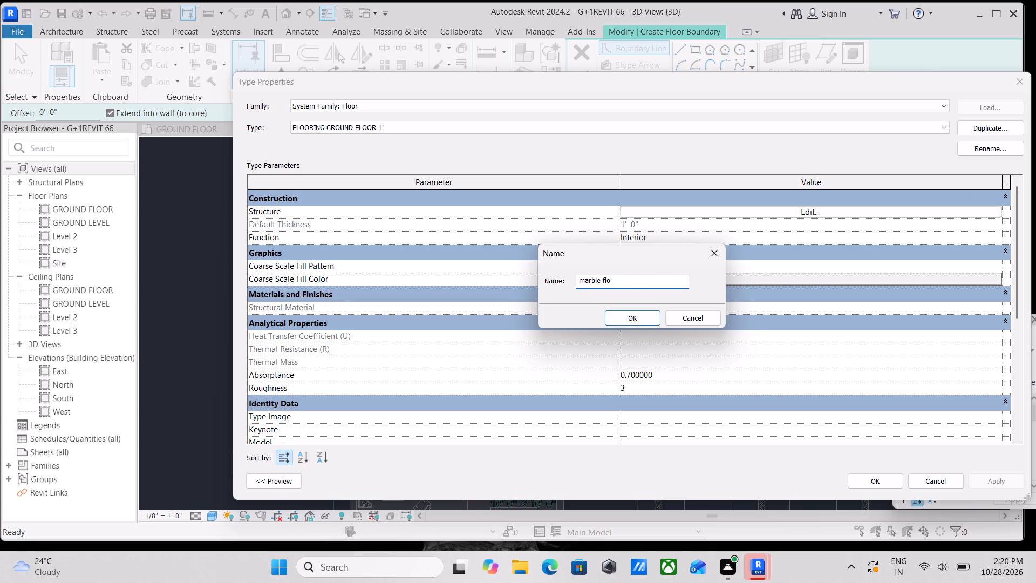
{"action": "key", "text": "BackSpace"}
{"action": "key", "text": "BackSpace"}
{"action": "key", "text": "BackSpace"}
{"action": "key", "text": "BackSpace"}
{"action": "key", "text": "BackSpace"}
{"action": "key", "text": "BackSpace"}
{"action": "key", "text": "BackSpace"}
{"action": "key", "text": "BackSpace"}
{"action": "key", "text": "BackSpace"}
{"action": "key", "text": "BackSpace"}
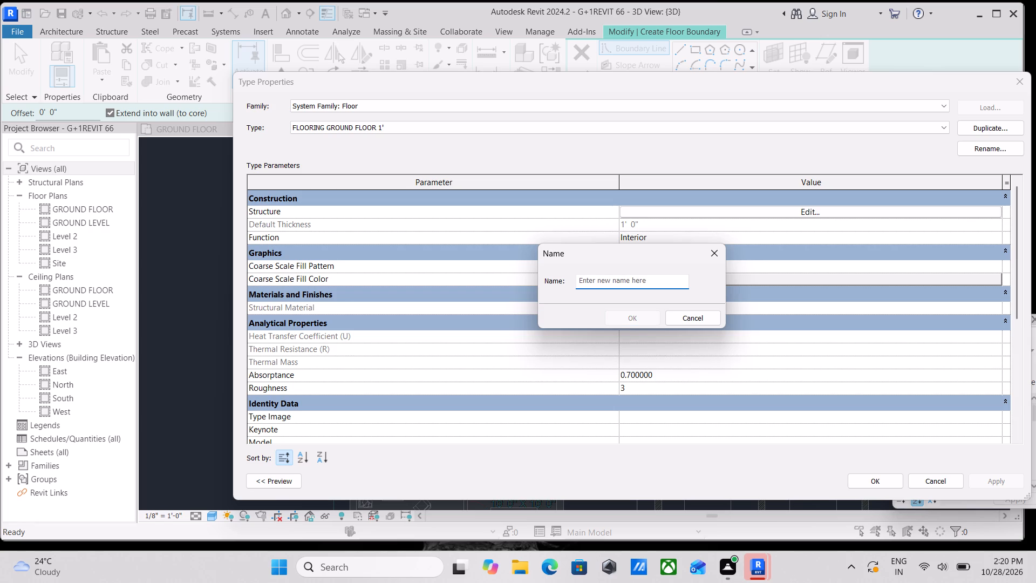
{"action": "type", "text": "ATHROOM FL"}
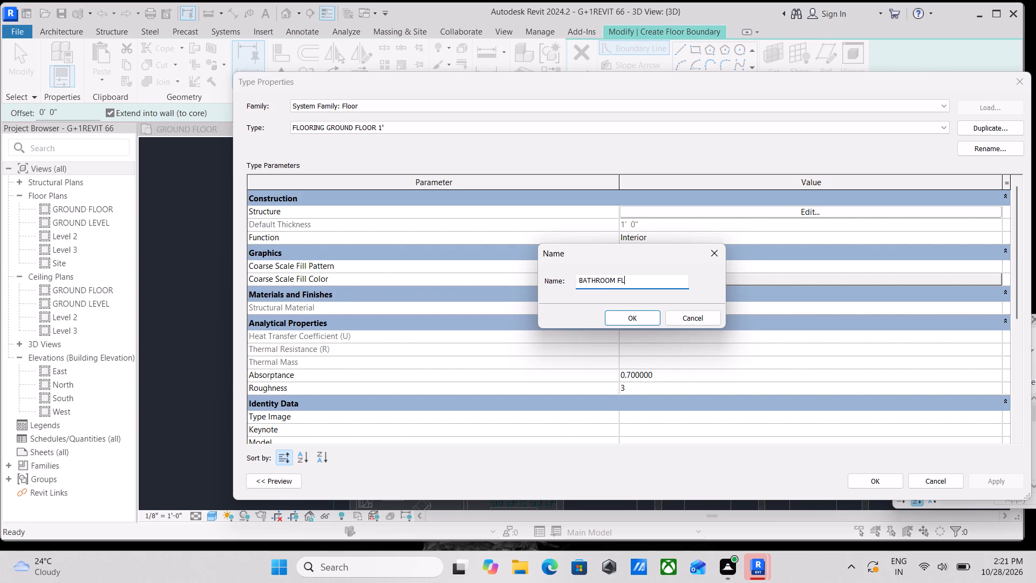
{"action": "type", "text": "OORING"}
{"action": "key", "text": "space"}
{"action": "key", "text": "1"}
{"action": "key", "text": "apostrophe"}
{"action": "left_click", "coordinate": [621, 317]}
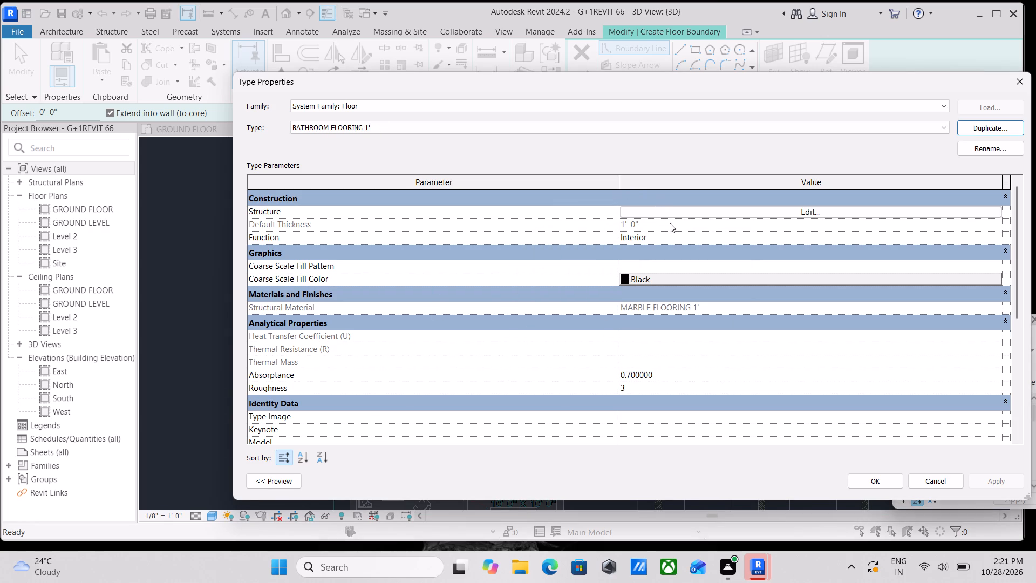
Create a new material for the floor type's structure layer and name it BATHROOM FLOORING.
{"action": "left_click", "coordinate": [690, 209]}
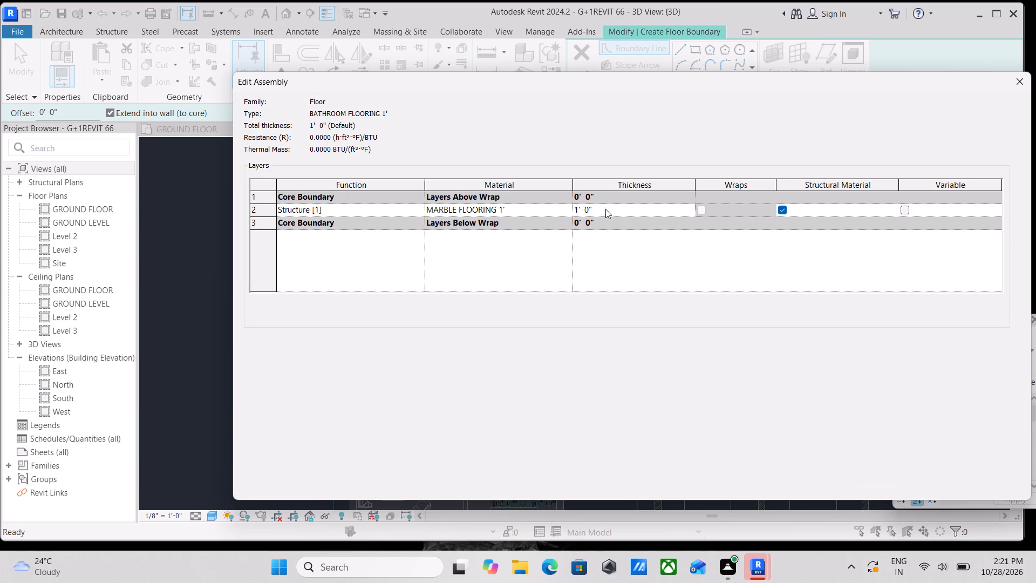
{"action": "left_click", "coordinate": [503, 212]}
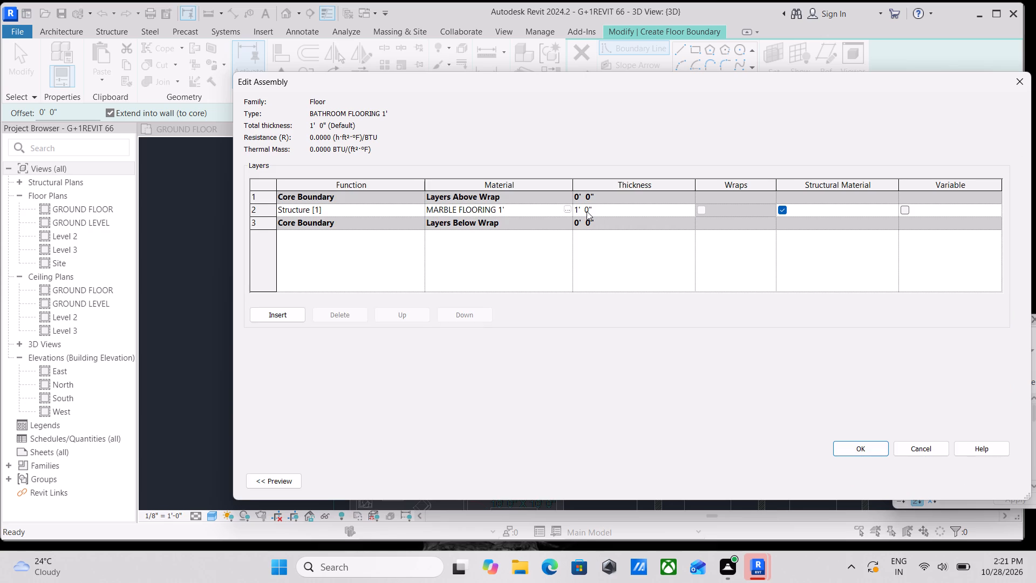
{"action": "left_click", "coordinate": [565, 207]}
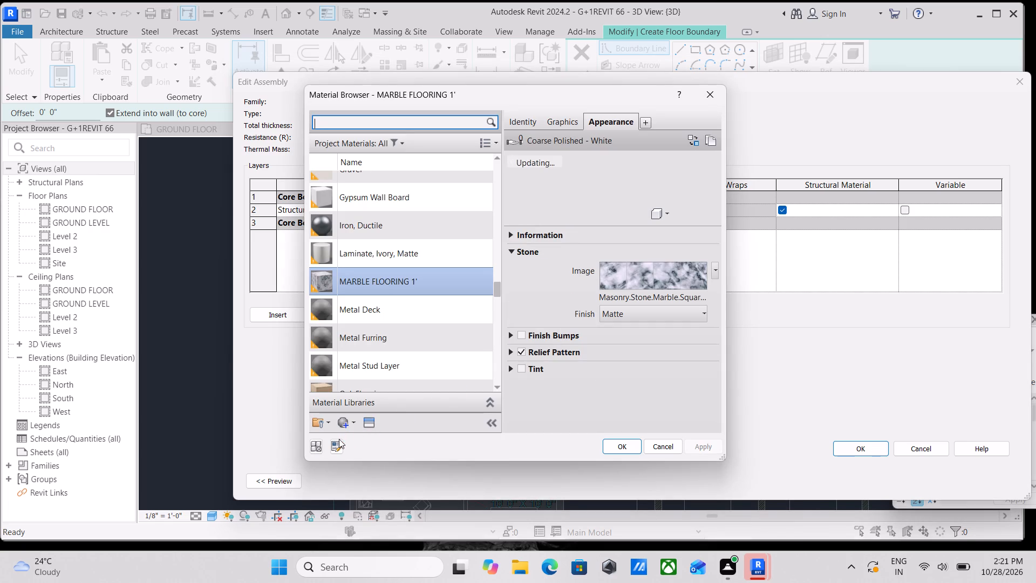
{"action": "left_click", "coordinate": [341, 421]}
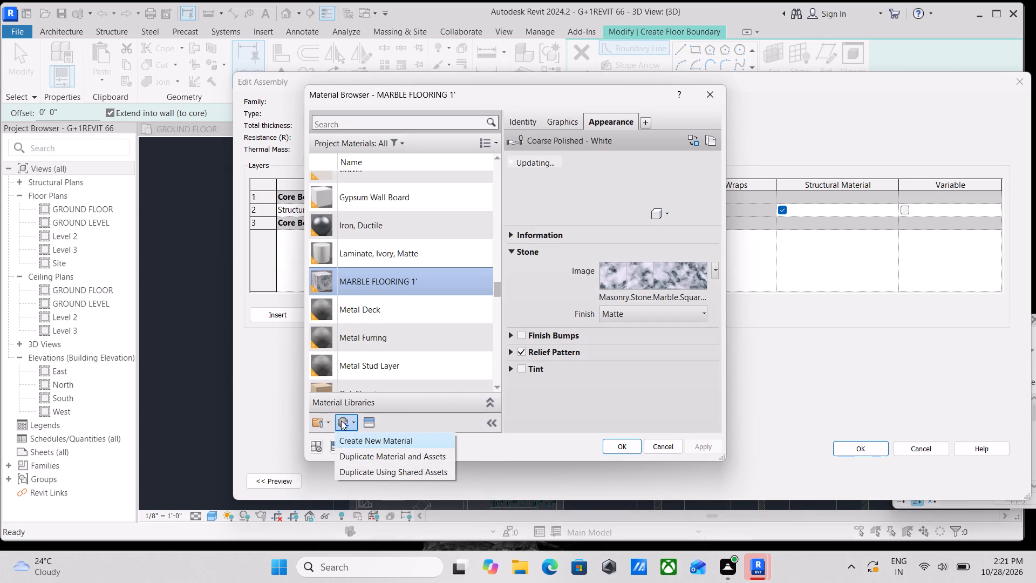
{"action": "left_click", "coordinate": [361, 442]}
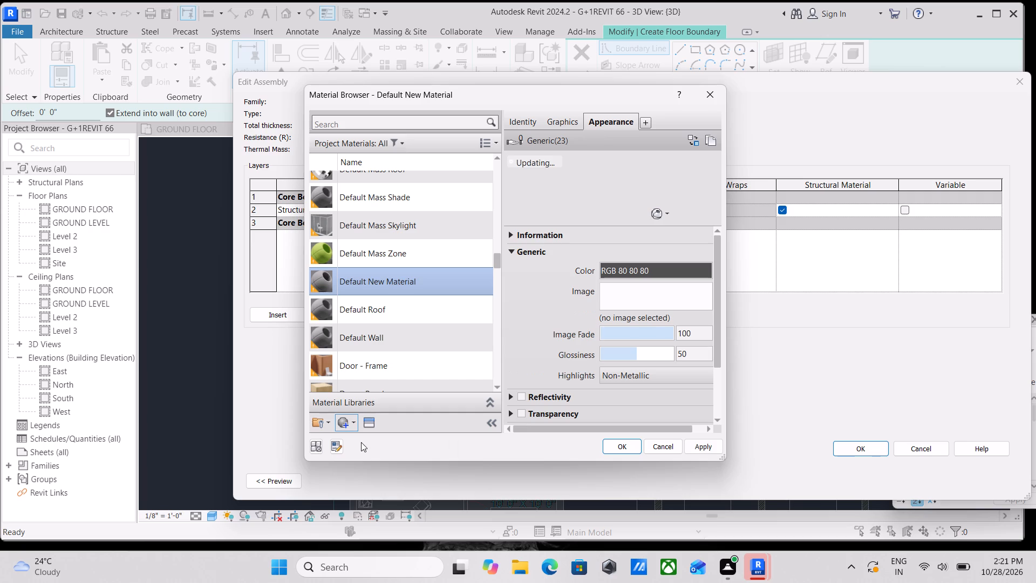
{"action": "right_click", "coordinate": [394, 261]}
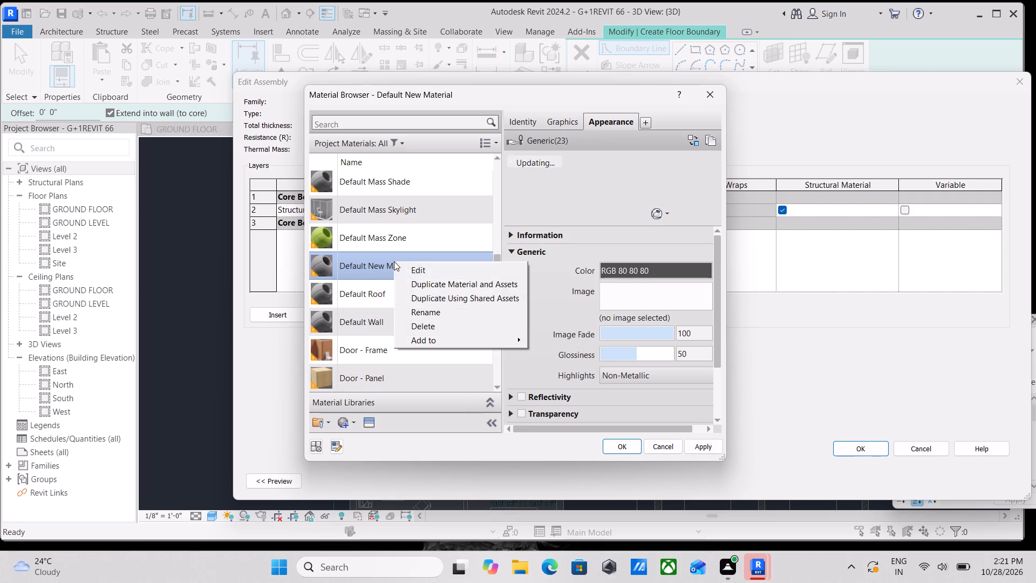
{"action": "left_click", "coordinate": [426, 314]}
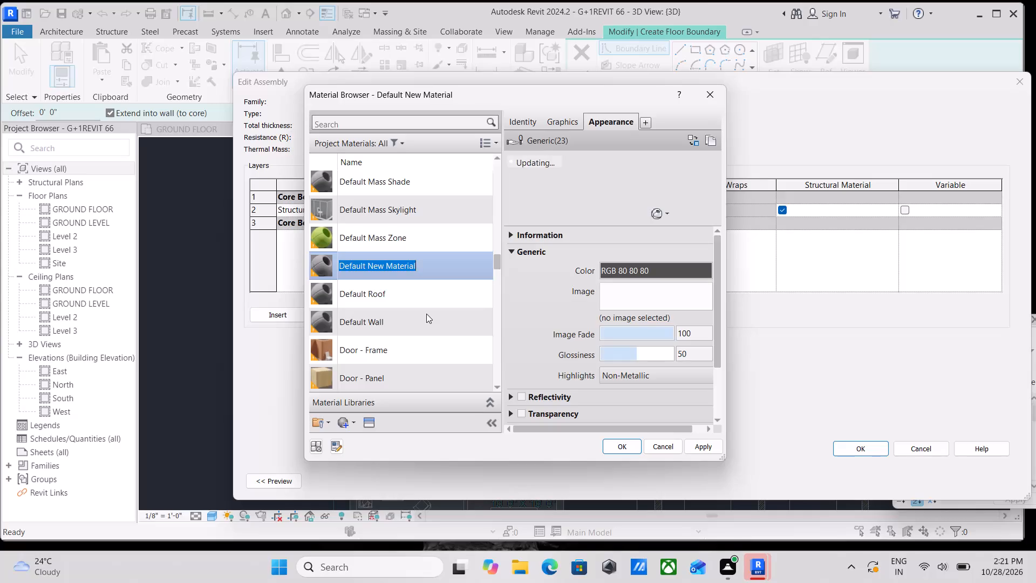
{"action": "type", "text": "BATHROOM FLOORING"}
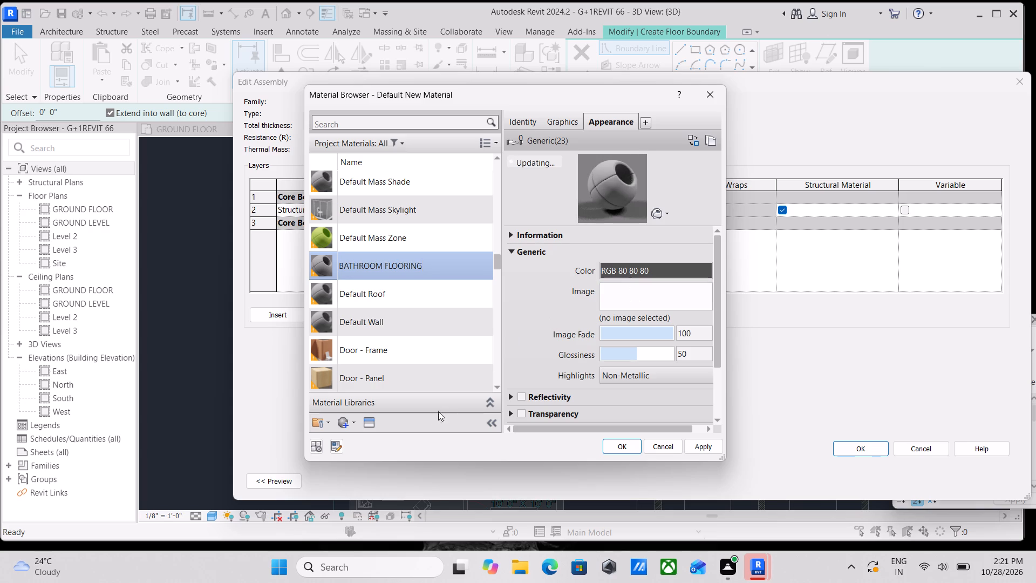
From the Flooring: Tile appearance assets, try Square - Tan on the BATHROOM FLOORING material, and replace it with Circular Mosaic - Black & White 1.
{"action": "left_click", "coordinate": [371, 422]}
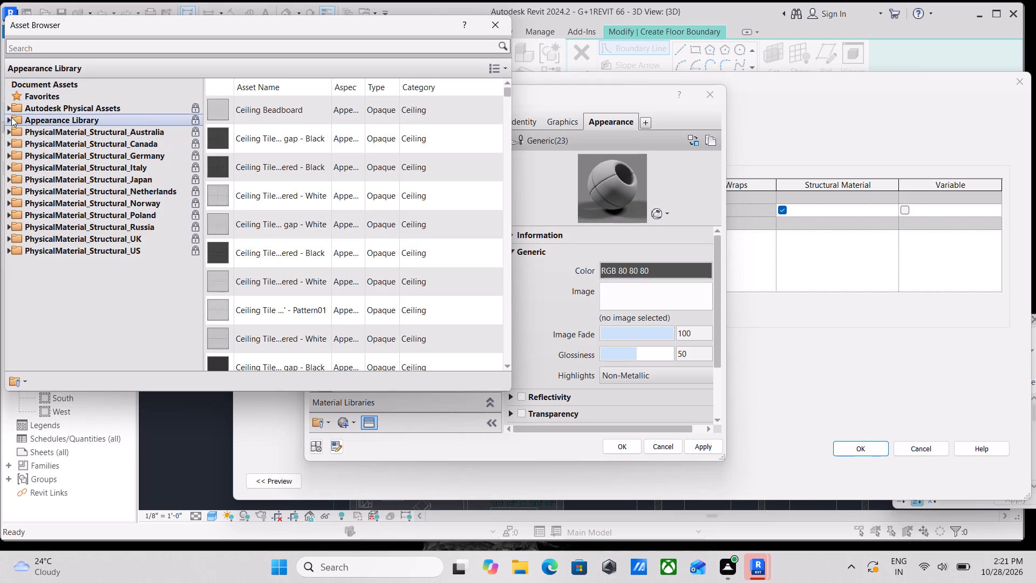
{"action": "left_click", "coordinate": [8, 116]}
{"action": "double_click", "coordinate": [39, 206]}
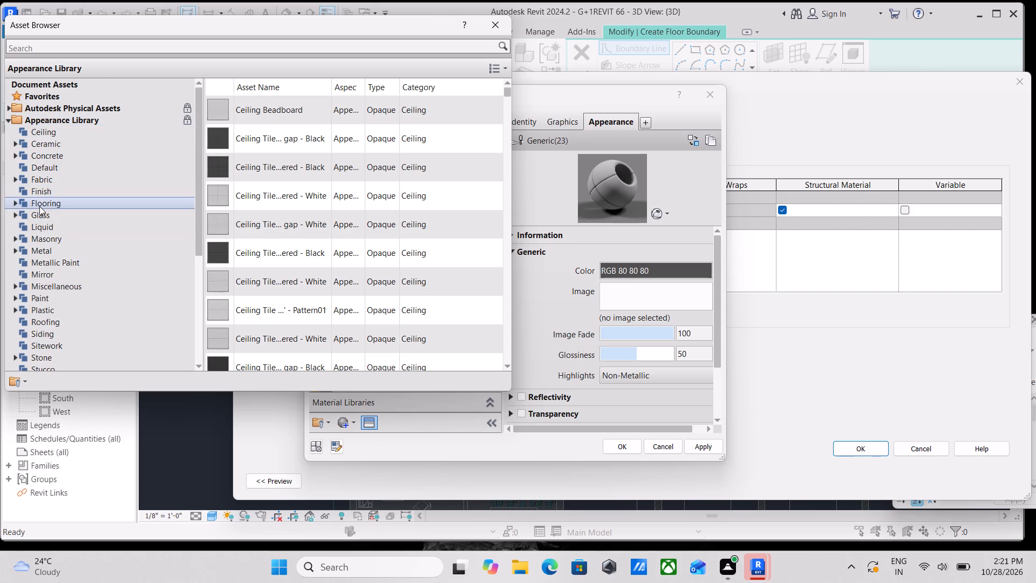
{"action": "scroll", "coordinate": [253, 213], "scroll_direction": "down", "scroll_amount": 3}
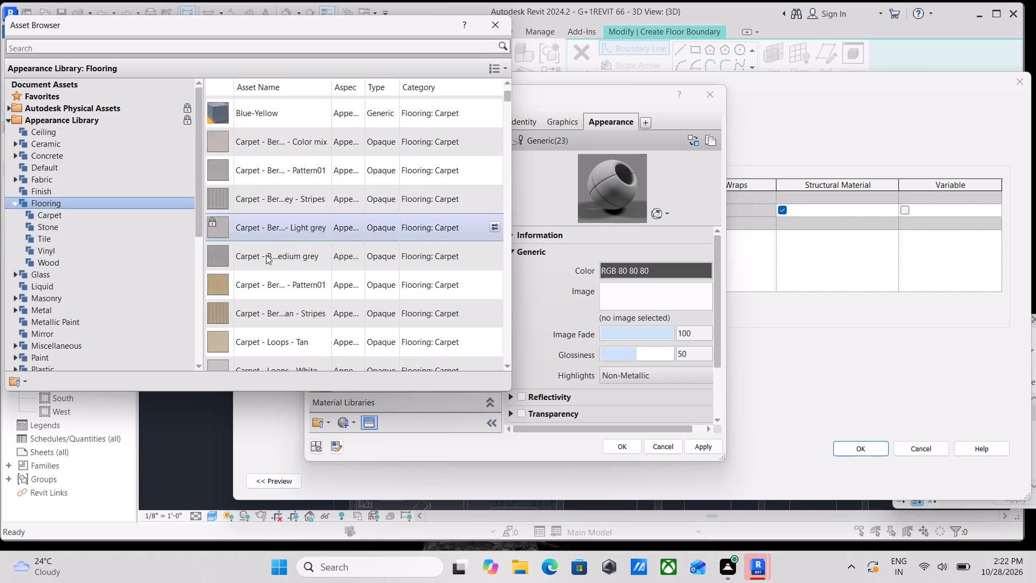
{"action": "scroll", "coordinate": [266, 255], "scroll_direction": "down", "scroll_amount": 15}
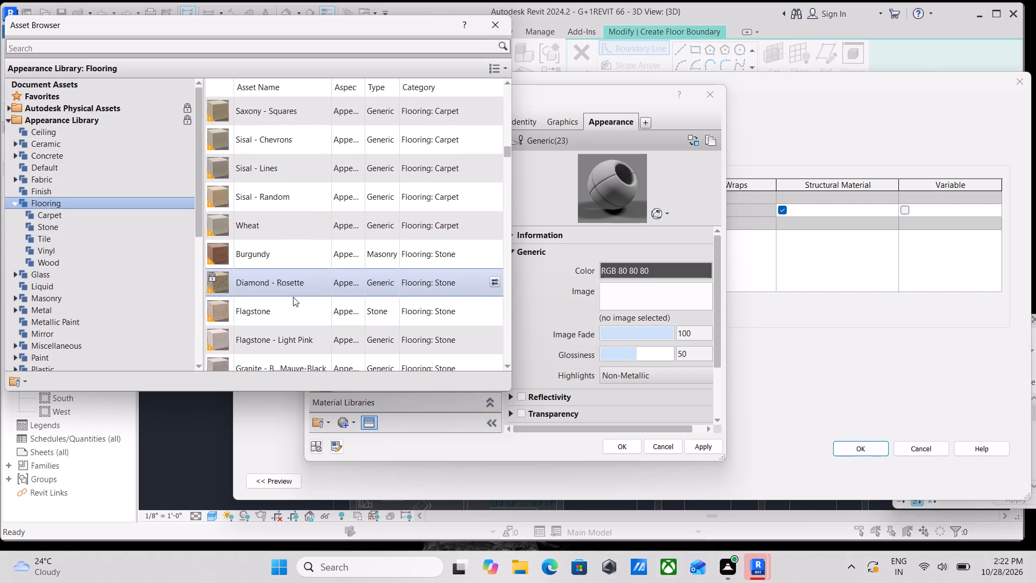
{"action": "scroll", "coordinate": [293, 297], "scroll_direction": "down", "scroll_amount": 10}
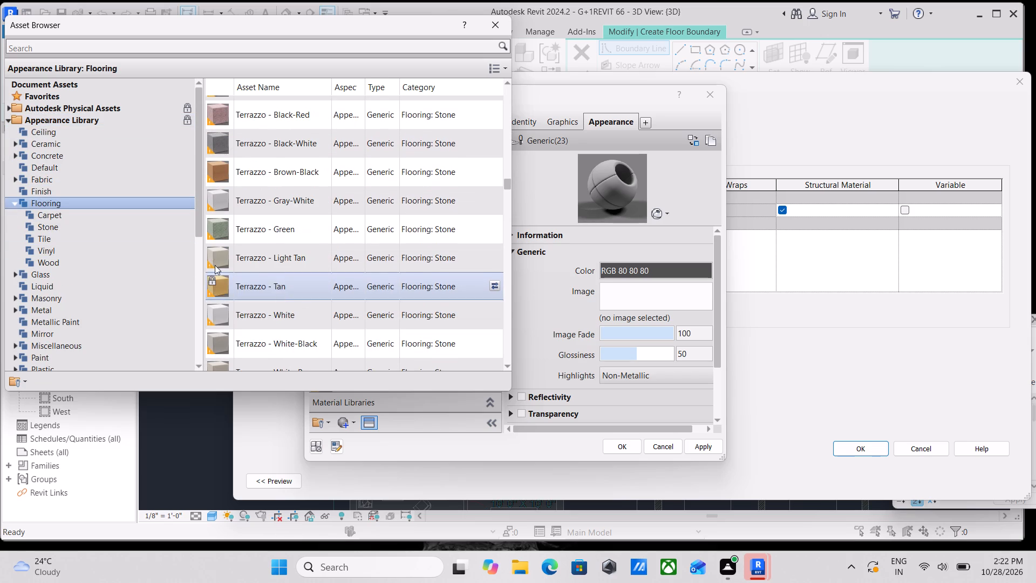
{"action": "double_click", "coordinate": [70, 241]}
{"action": "scroll", "coordinate": [319, 269], "scroll_direction": "down", "scroll_amount": 4}
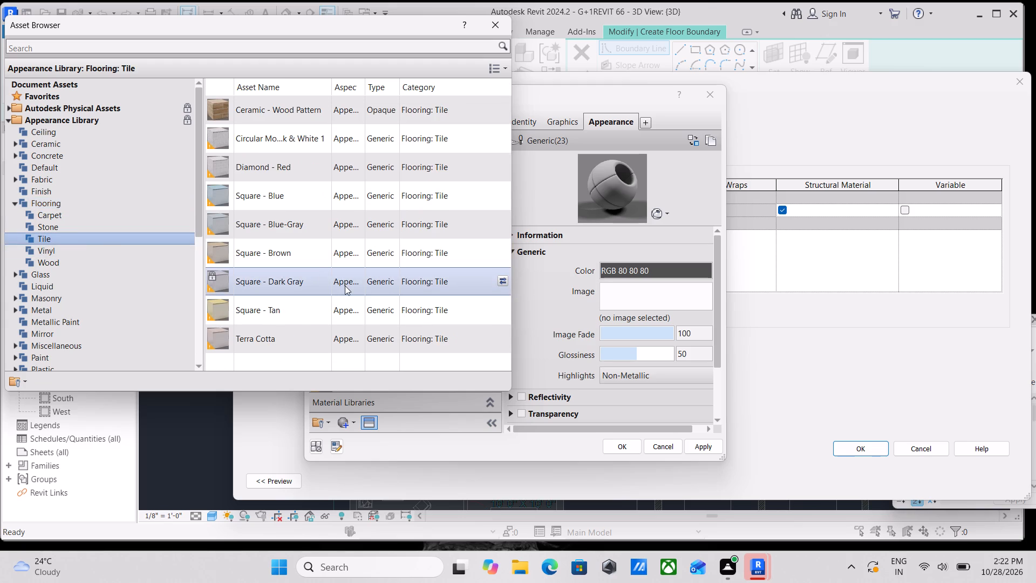
{"action": "scroll", "coordinate": [347, 285], "scroll_direction": "down", "scroll_amount": 4}
{"action": "double_click", "coordinate": [273, 316]}
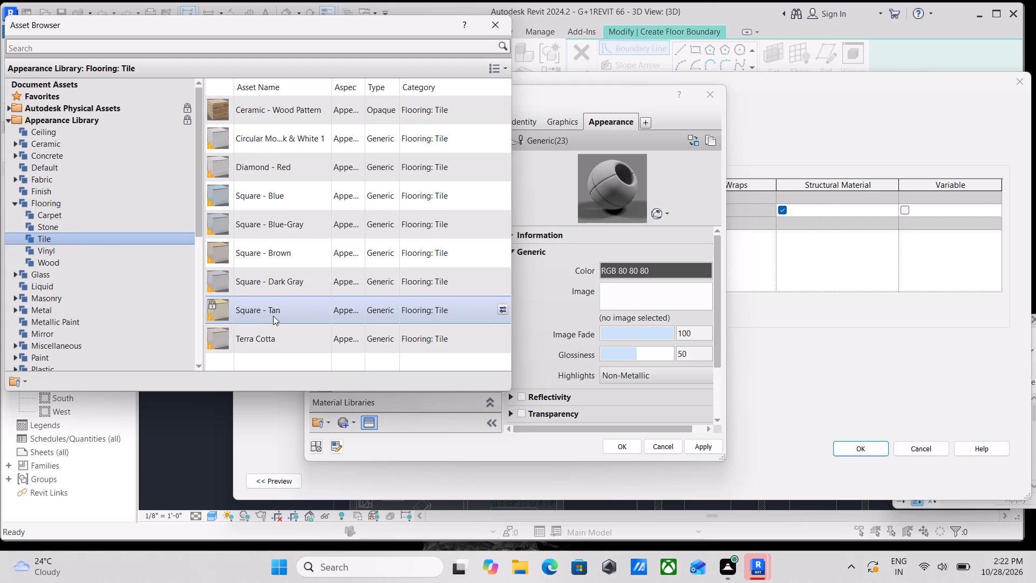
{"action": "scroll", "coordinate": [340, 246], "scroll_direction": "up", "scroll_amount": 4}
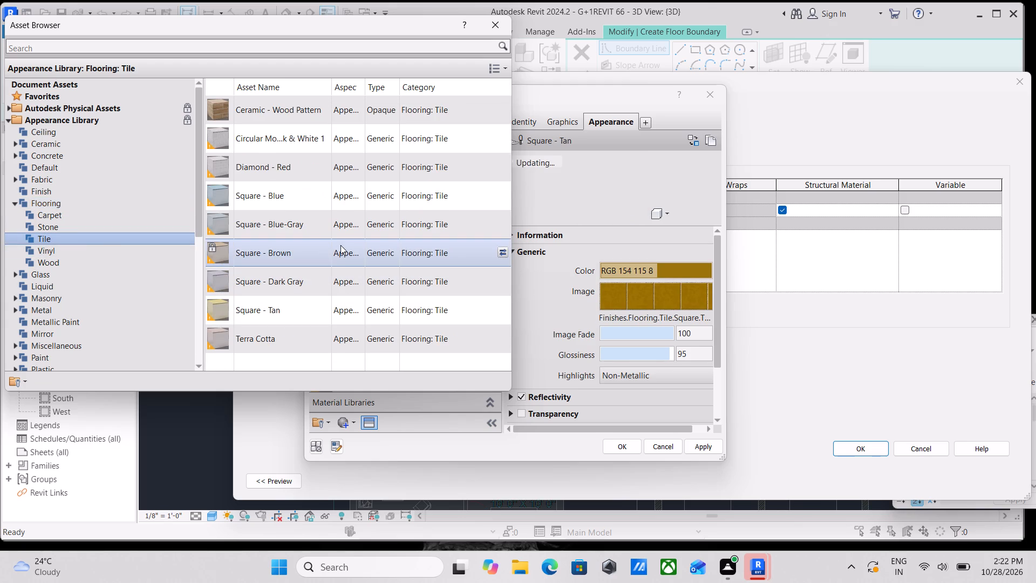
{"action": "scroll", "coordinate": [286, 206], "scroll_direction": "up", "scroll_amount": 2}
{"action": "scroll", "coordinate": [286, 206], "scroll_direction": "down", "scroll_amount": 2}
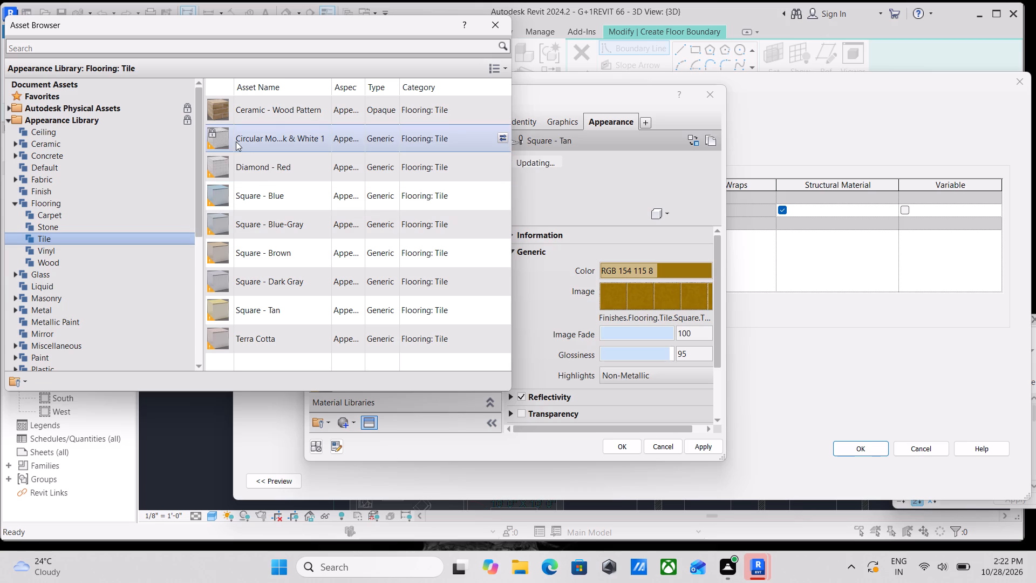
{"action": "double_click", "coordinate": [236, 141]}
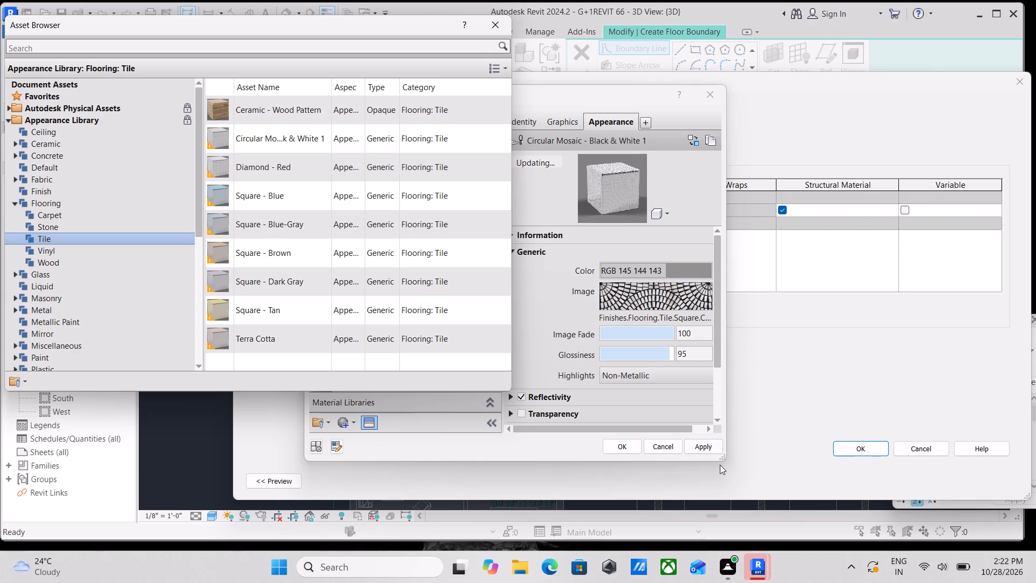
{"action": "left_click", "coordinate": [700, 442]}
Assign the BATHROOM FLOORING material to the structure layer and apply the BATHROOM FLOORING 1' type to the new floor.
{"action": "left_click", "coordinate": [618, 444]}
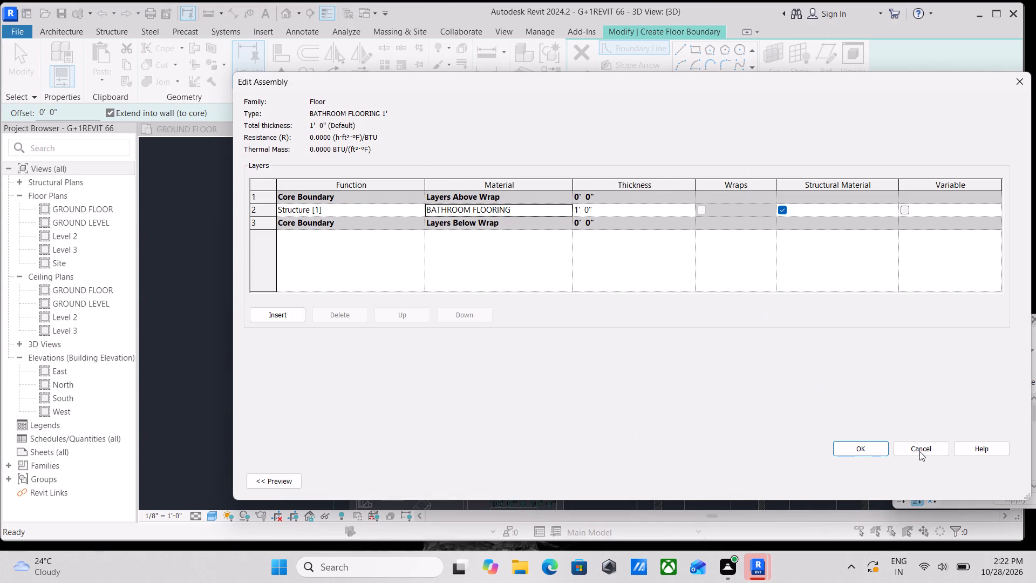
{"action": "left_click", "coordinate": [857, 444]}
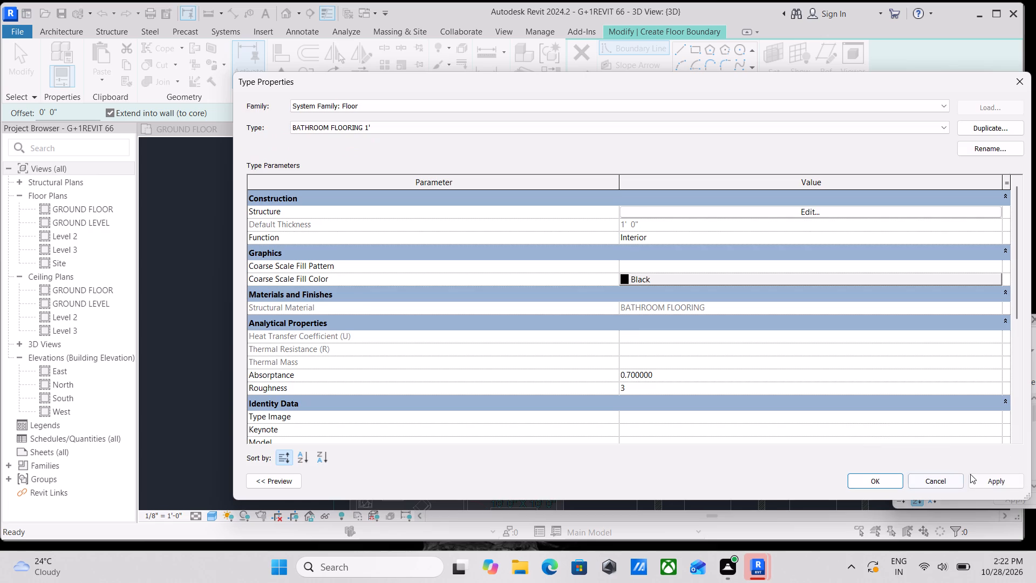
{"action": "left_click", "coordinate": [984, 479]}
{"action": "left_click", "coordinate": [883, 480]}
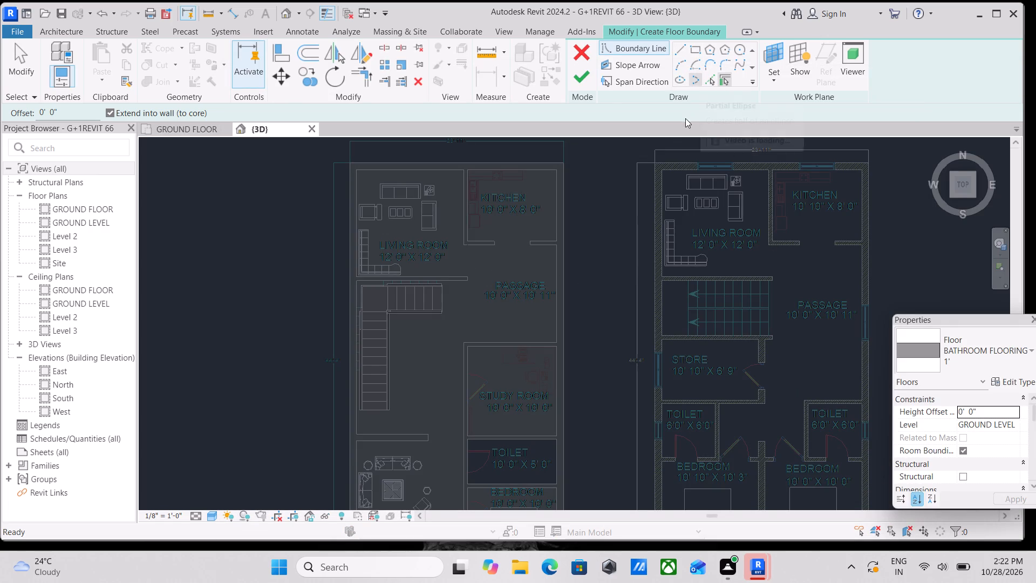
Set the bathroom floor's level to GROUND FLOOR, sketch its rectangular 10'-0" by 5'-0" boundary inside the toilet walls, and finish the floor.
{"action": "left_click", "coordinate": [1016, 423]}
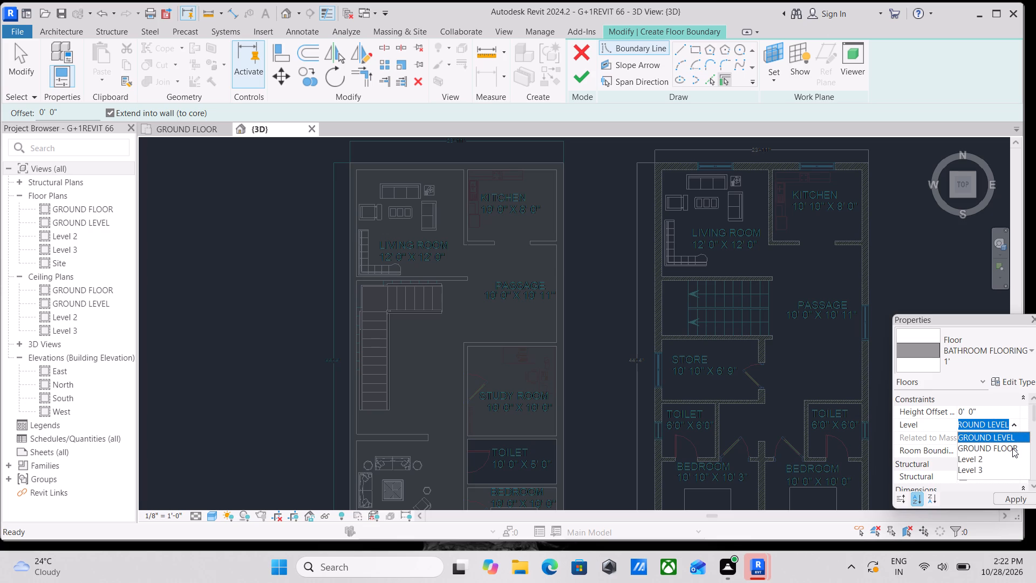
{"action": "left_click", "coordinate": [1012, 448]}
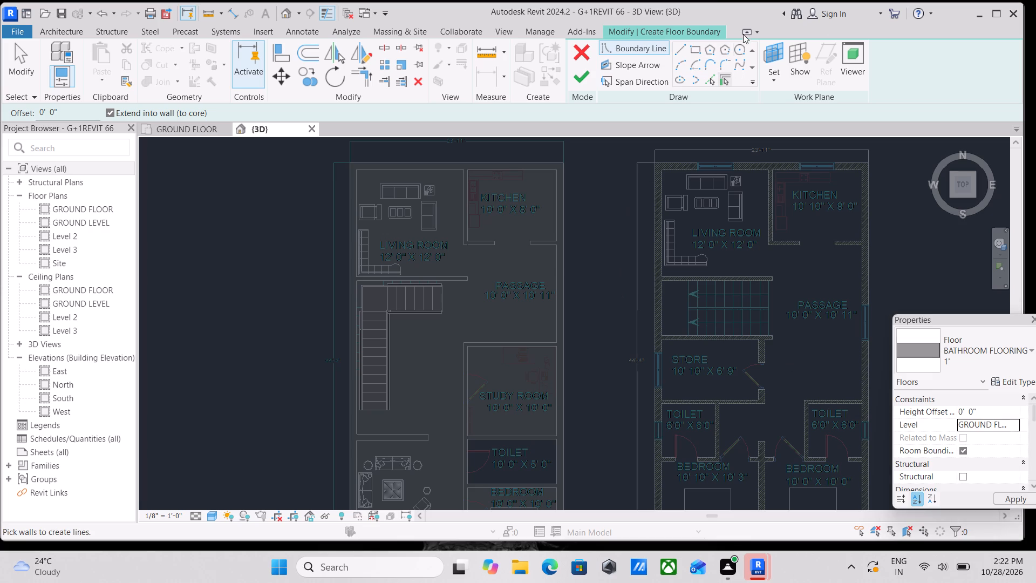
{"action": "left_click", "coordinate": [696, 48]}
{"action": "scroll", "coordinate": [458, 460], "scroll_direction": "up", "scroll_amount": 8}
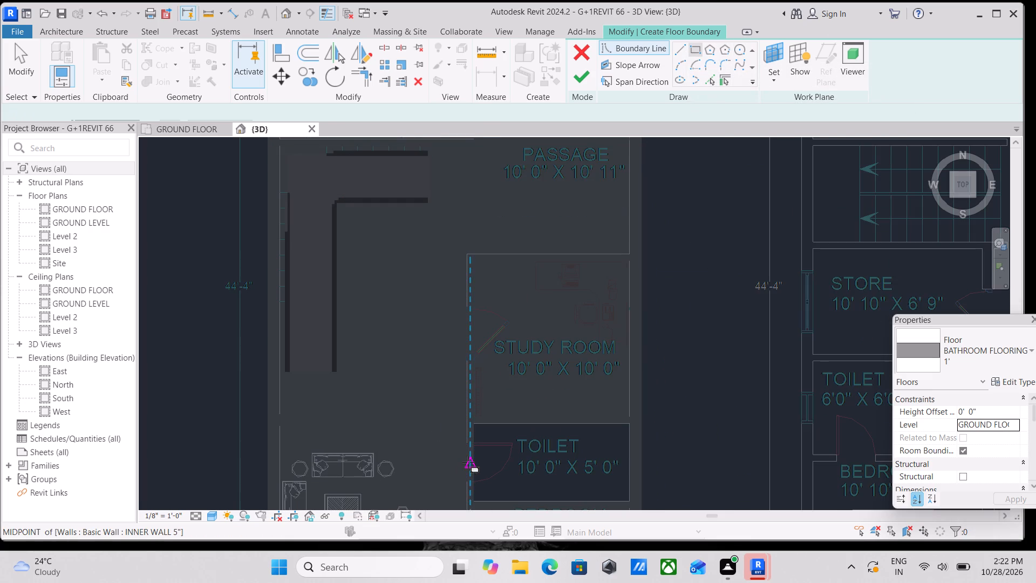
{"action": "scroll", "coordinate": [468, 462], "scroll_direction": "up", "scroll_amount": 3}
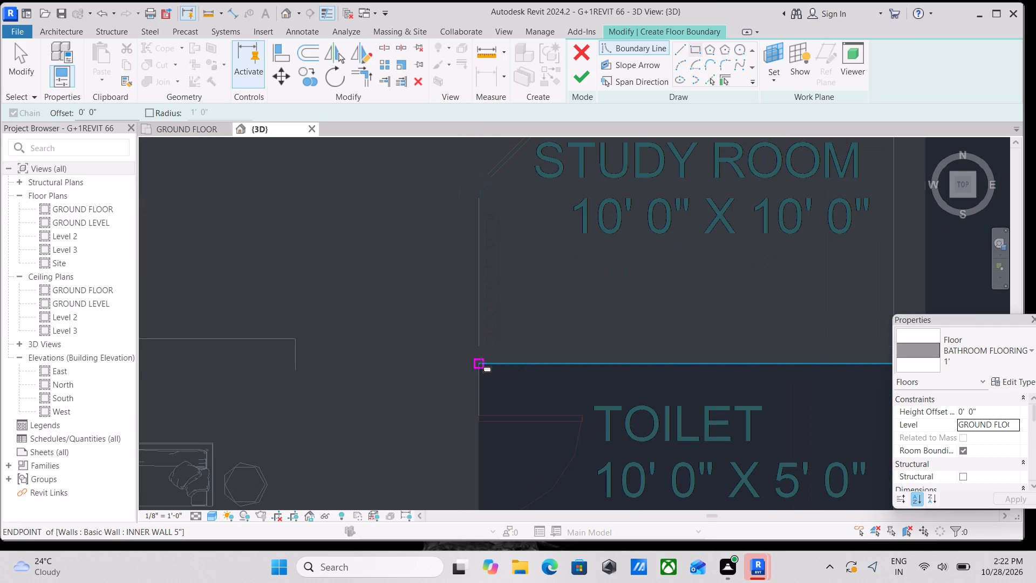
{"action": "left_click", "coordinate": [481, 362]}
{"action": "middle_click_drag", "start_coordinate": [590, 435], "coordinate": [588, 293]}
{"action": "middle_click_drag", "start_coordinate": [712, 356], "coordinate": [613, 322]}
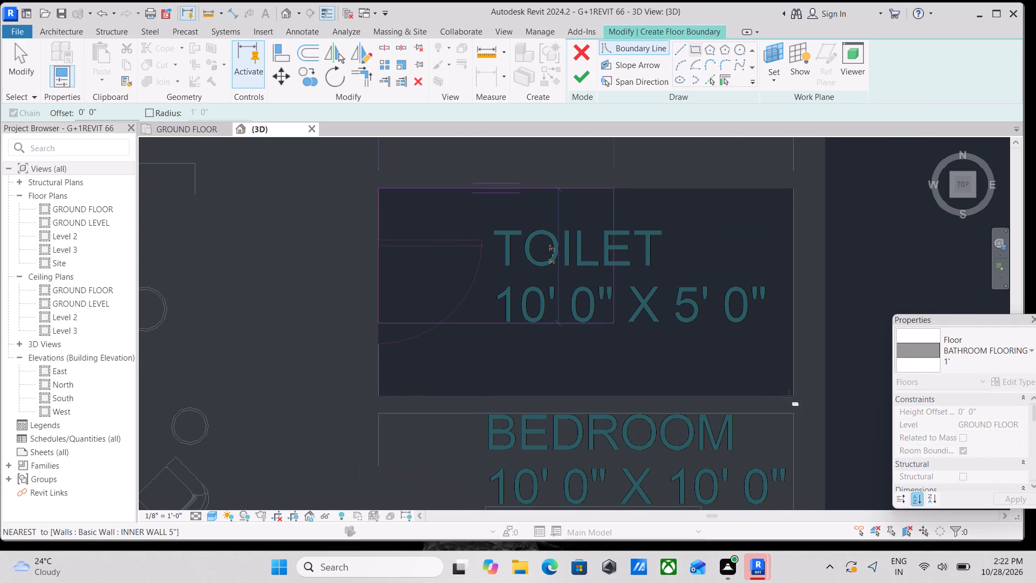
{"action": "left_click", "coordinate": [796, 395]}
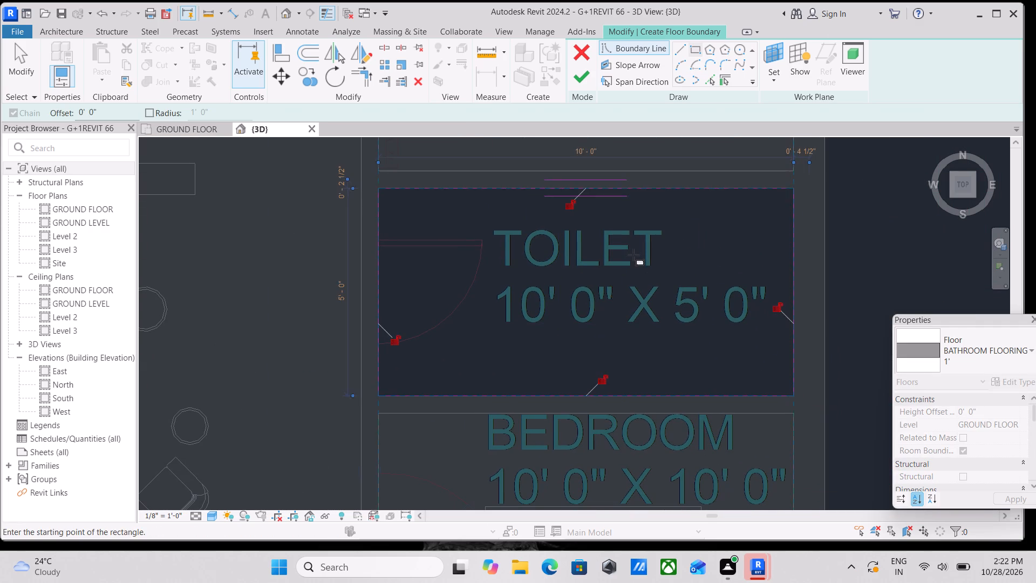
{"action": "scroll", "coordinate": [633, 255], "scroll_direction": "down", "scroll_amount": 1}
{"action": "middle_click_drag", "start_coordinate": [633, 255], "coordinate": [648, 319]}
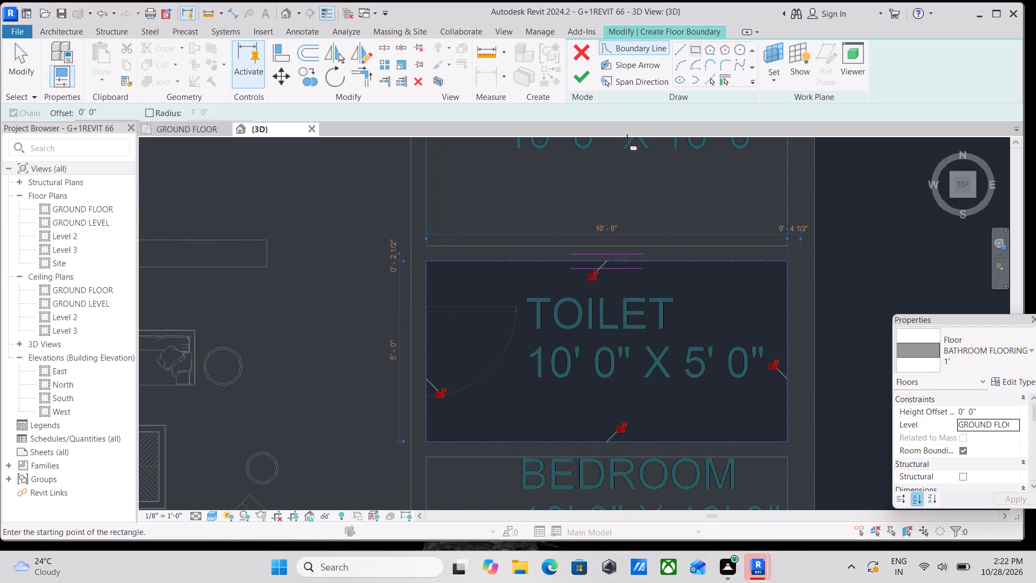
{"action": "left_click", "coordinate": [577, 76]}
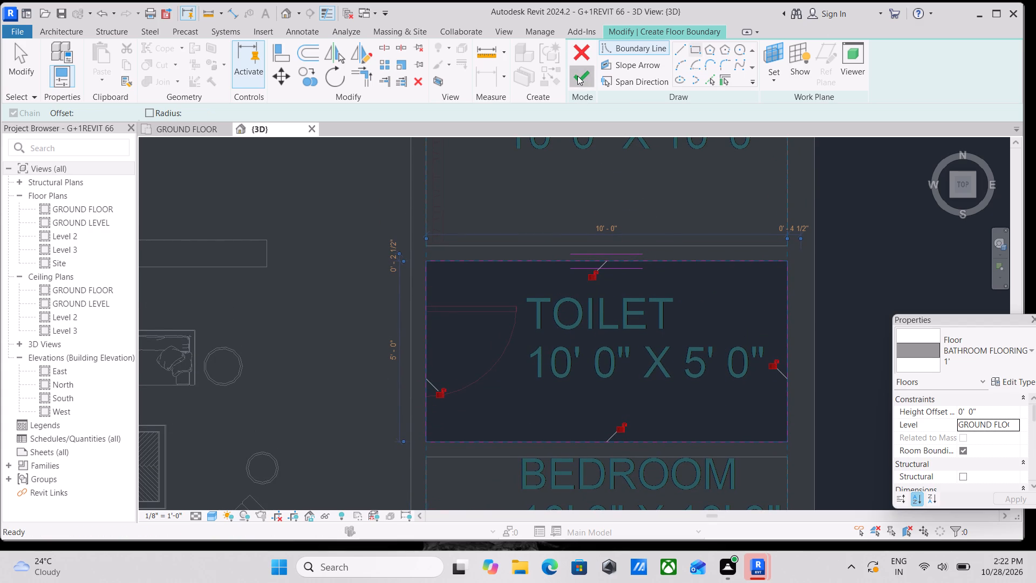
{"action": "scroll", "coordinate": [434, 280], "scroll_direction": "down", "scroll_amount": 1}
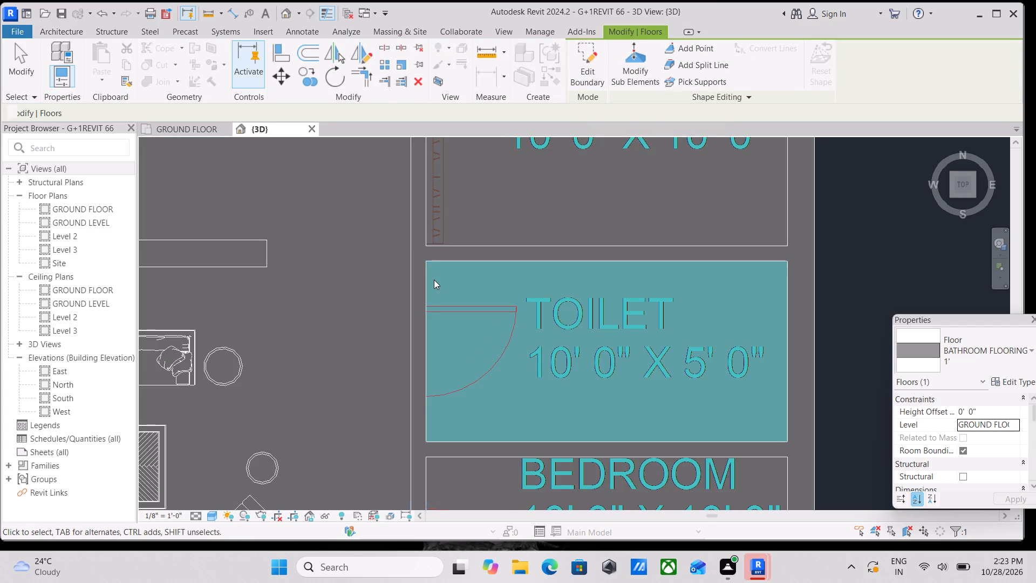
{"action": "scroll", "coordinate": [434, 280], "scroll_direction": "down", "scroll_amount": 2}
{"action": "middle_click_drag", "start_coordinate": [435, 281], "coordinate": [474, 322]}
{"action": "scroll", "coordinate": [460, 310], "scroll_direction": "down", "scroll_amount": 1}
{"action": "middle_click_drag", "start_coordinate": [460, 310], "coordinate": [506, 356]}
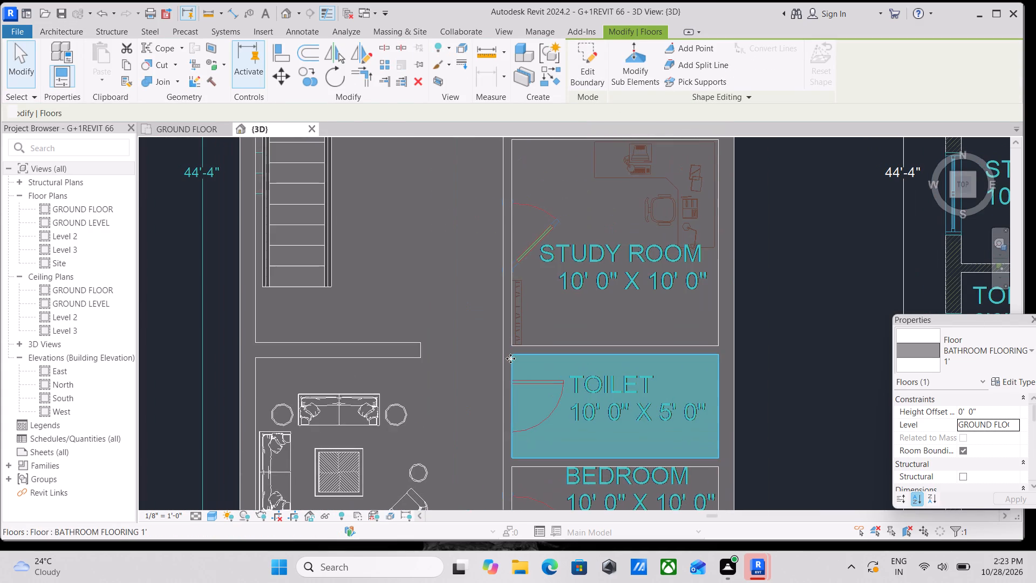
{"action": "key", "text": "Escape"}
Examine the toilet area in plan and the whole ground floor model from an isometric corner view.
{"action": "scroll", "coordinate": [568, 396], "scroll_direction": "up", "scroll_amount": 2}
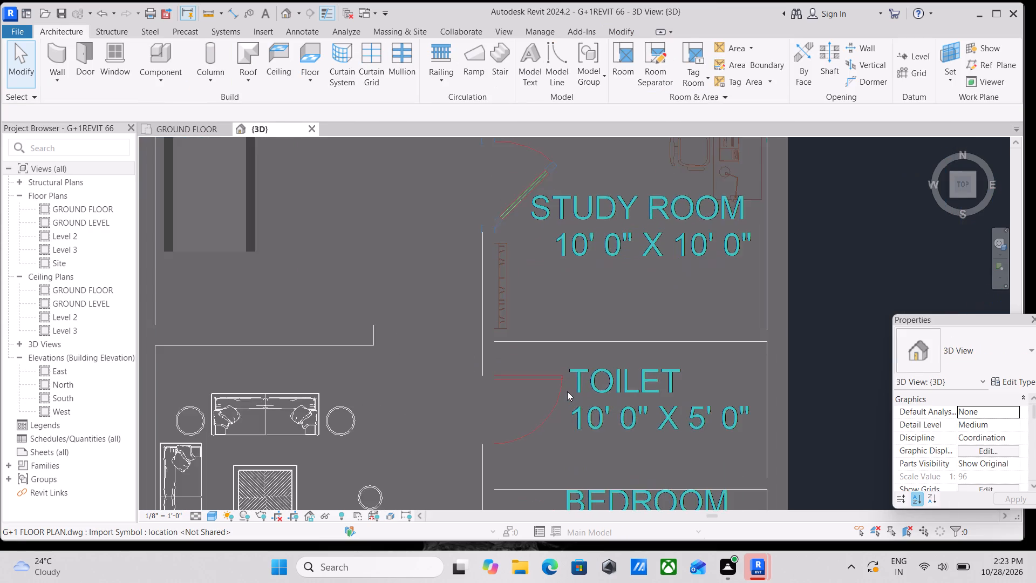
{"action": "scroll", "coordinate": [567, 382], "scroll_direction": "down", "scroll_amount": 2}
{"action": "middle_click_drag", "start_coordinate": [567, 382], "coordinate": [582, 421]}
{"action": "scroll", "coordinate": [623, 334], "scroll_direction": "down", "scroll_amount": 2}
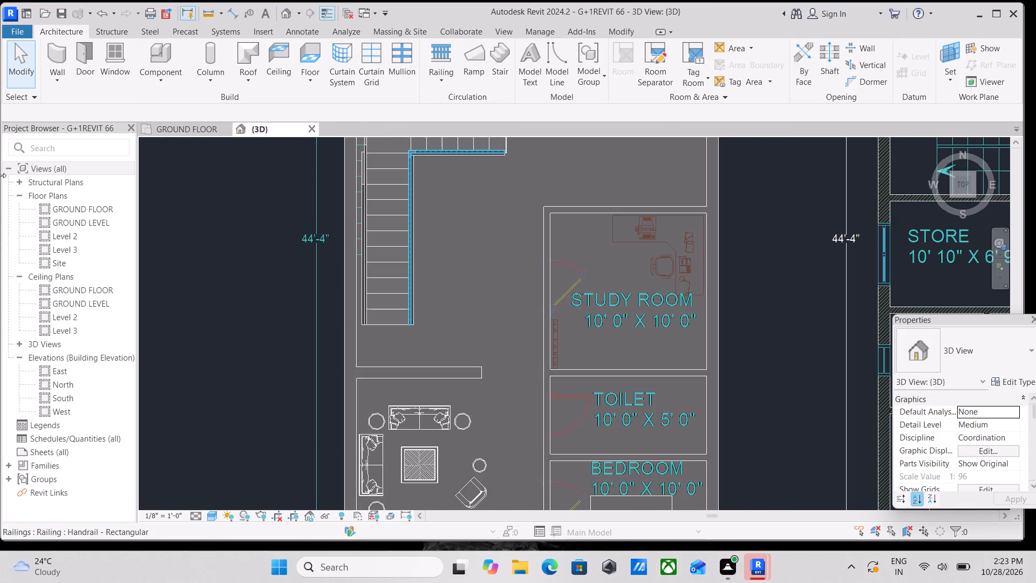
{"action": "left_click", "coordinate": [952, 194]}
{"action": "scroll", "coordinate": [599, 283], "scroll_direction": "up", "scroll_amount": 3}
{"action": "key", "text": "Escape"}
{"action": "scroll", "coordinate": [588, 351], "scroll_direction": "up", "scroll_amount": 4}
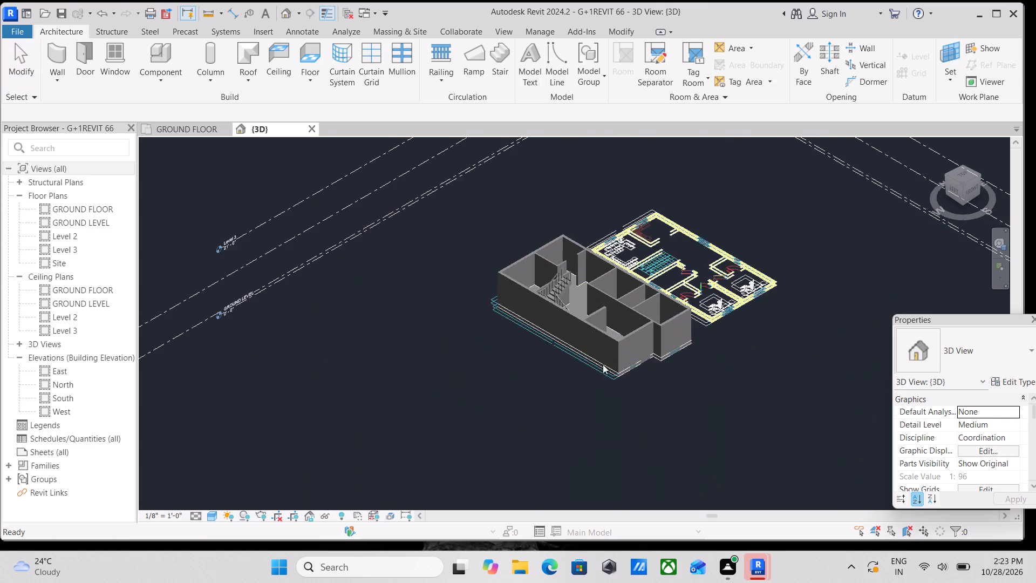
{"action": "scroll", "coordinate": [635, 361], "scroll_direction": "up", "scroll_amount": 12}
{"action": "scroll", "coordinate": [632, 269], "scroll_direction": "down", "scroll_amount": 4}
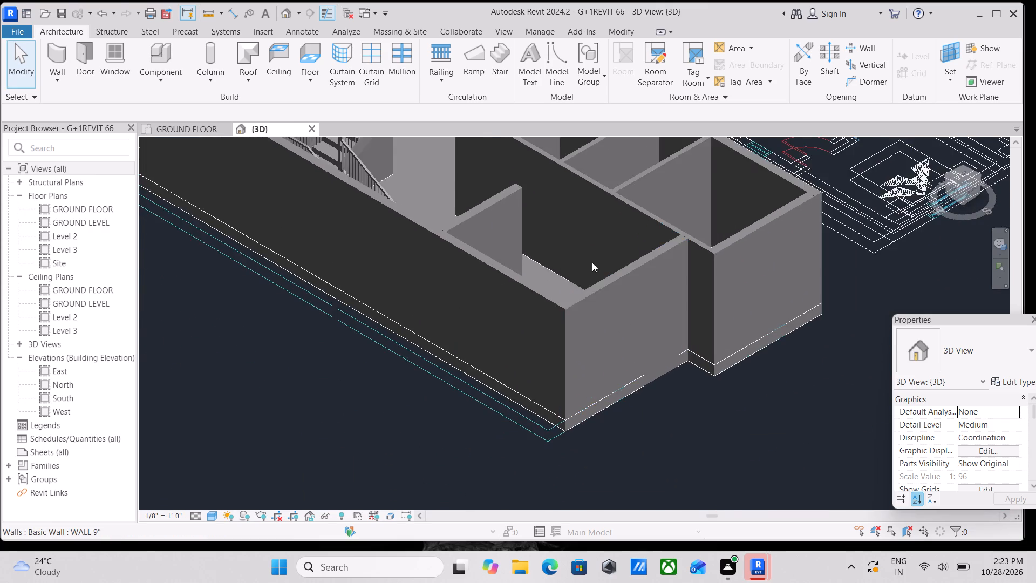
{"action": "scroll", "coordinate": [592, 262], "scroll_direction": "down", "scroll_amount": 1}
{"action": "middle_click_drag", "start_coordinate": [592, 288], "coordinate": [590, 338]}
{"action": "scroll", "coordinate": [590, 338], "scroll_direction": "up", "scroll_amount": 1}
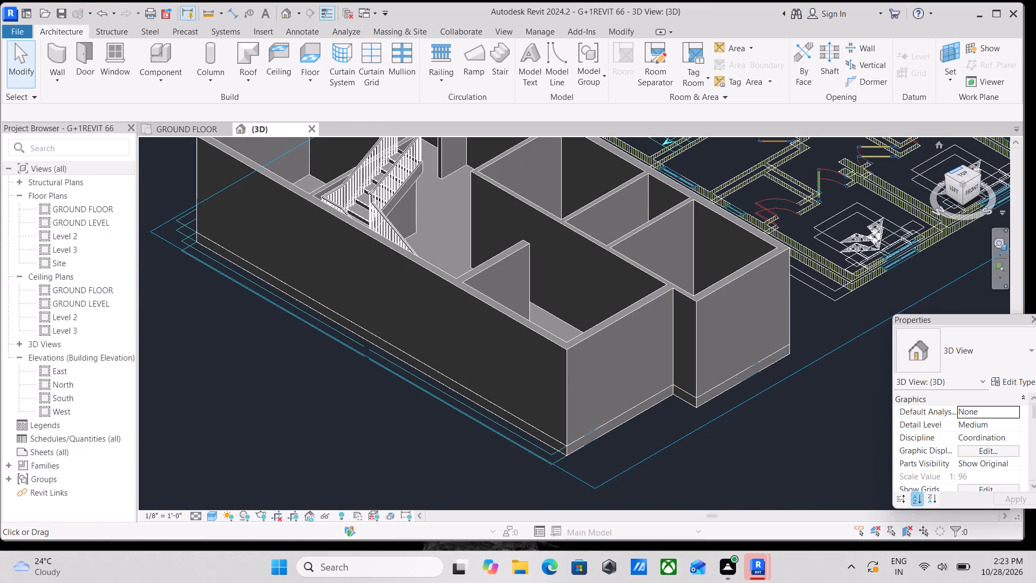
Return to the top view and examine the ground floor rooms, from the toilet up to the living room and kitchen.
{"action": "left_click", "coordinate": [966, 174]}
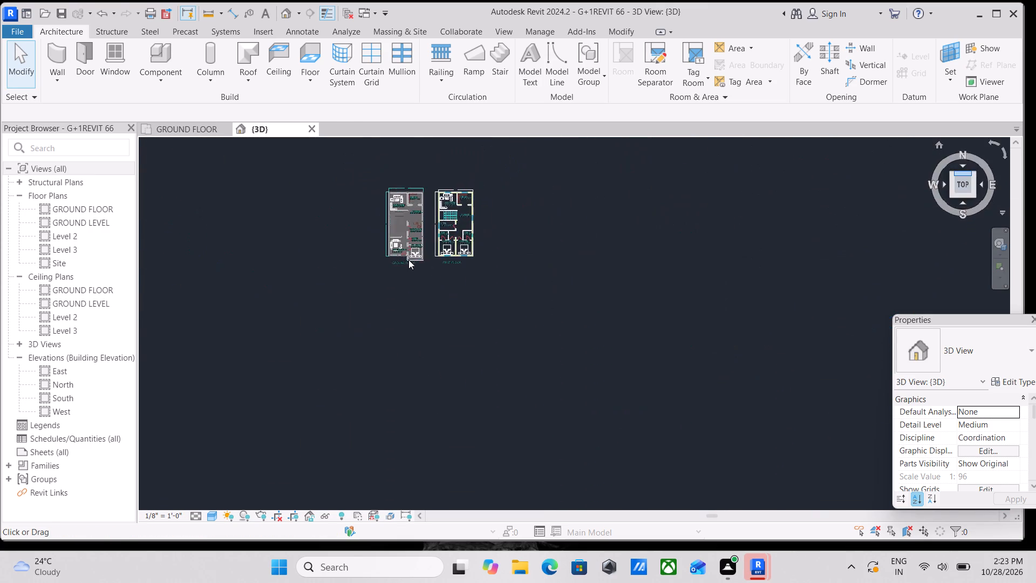
{"action": "scroll", "coordinate": [362, 264], "scroll_direction": "up", "scroll_amount": 4}
{"action": "scroll", "coordinate": [522, 257], "scroll_direction": "up", "scroll_amount": 3}
{"action": "scroll", "coordinate": [606, 344], "scroll_direction": "up", "scroll_amount": 4}
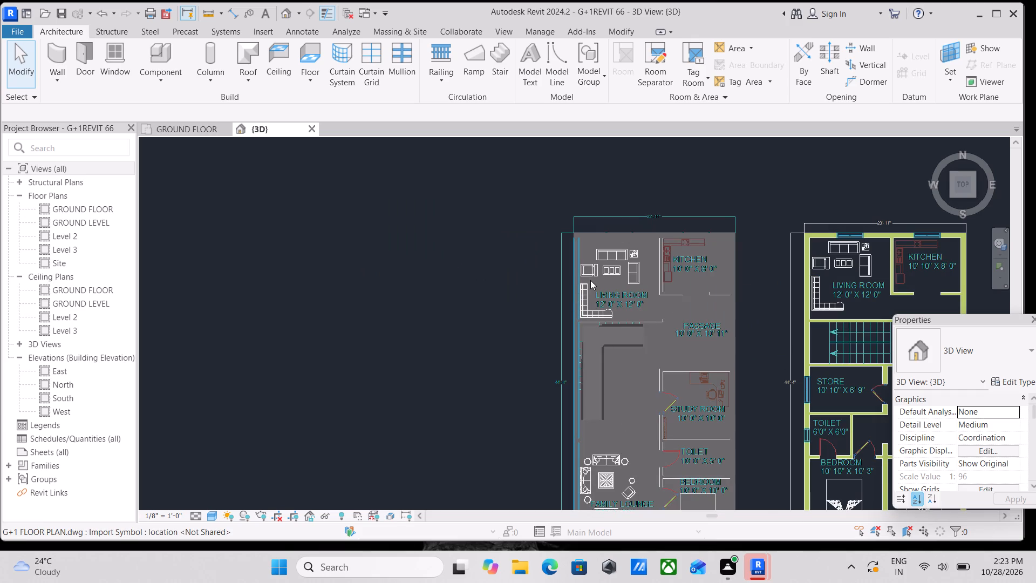
{"action": "middle_click_drag", "start_coordinate": [643, 297], "coordinate": [531, 286]}
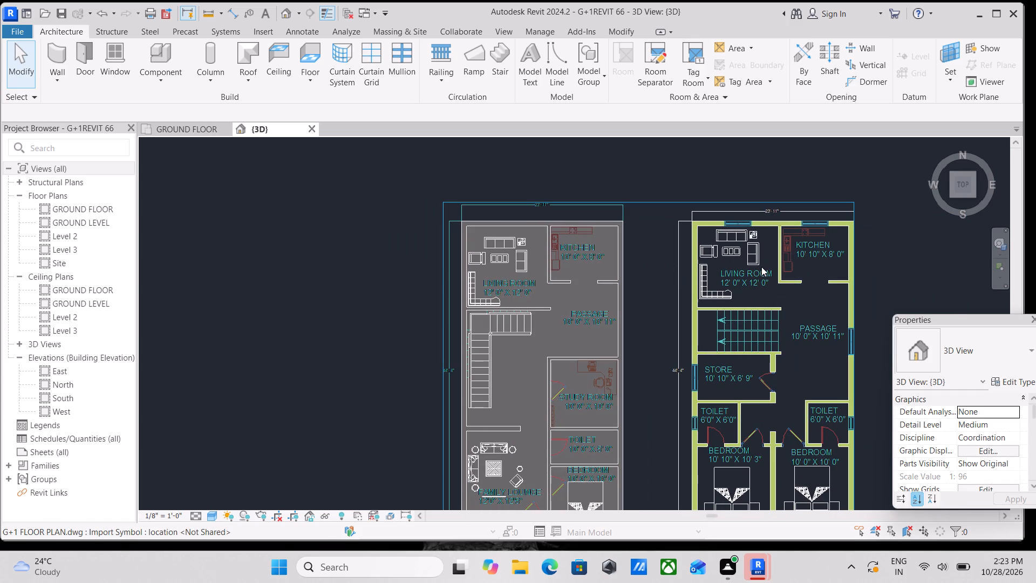
{"action": "scroll", "coordinate": [558, 286], "scroll_direction": "down", "scroll_amount": 1}
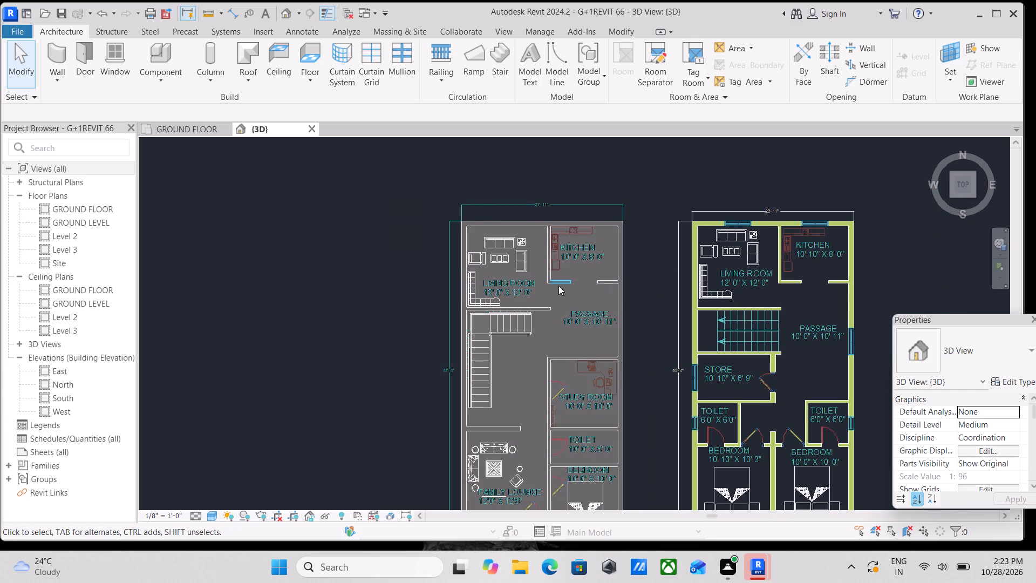
{"action": "middle_click_drag", "start_coordinate": [580, 322], "coordinate": [639, 293]}
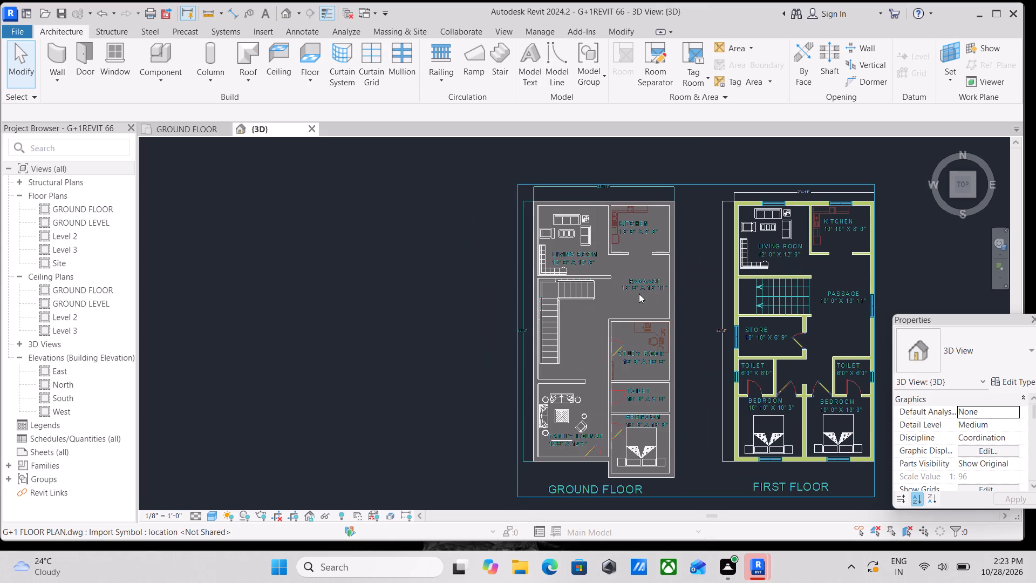
{"action": "scroll", "coordinate": [624, 357], "scroll_direction": "up", "scroll_amount": 3}
{"action": "scroll", "coordinate": [551, 304], "scroll_direction": "down", "scroll_amount": 2}
{"action": "middle_click_drag", "start_coordinate": [551, 304], "coordinate": [562, 292]}
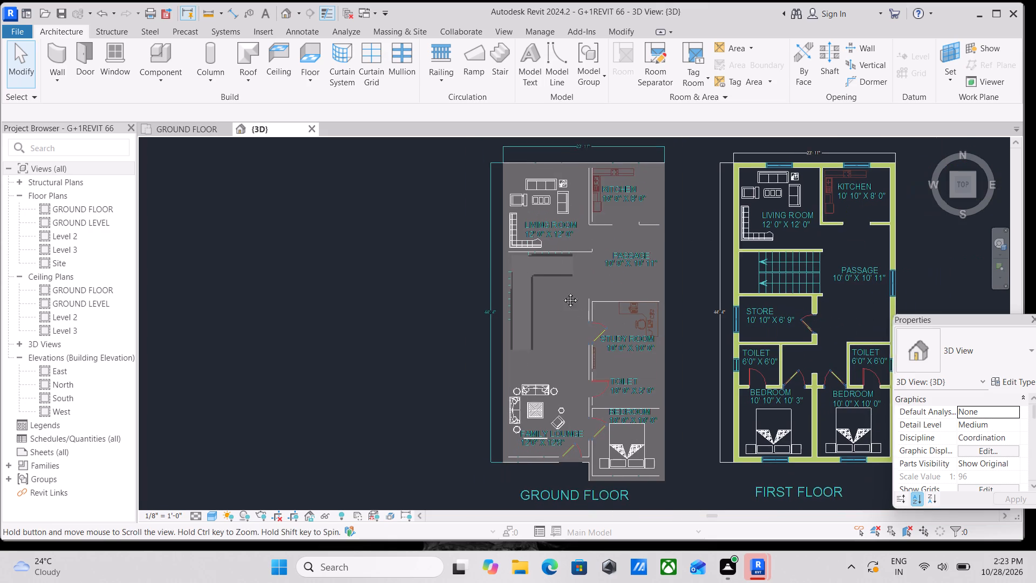
{"action": "middle_click_drag", "start_coordinate": [562, 292], "coordinate": [563, 291]}
{"action": "scroll", "coordinate": [596, 470], "scroll_direction": "up", "scroll_amount": 3}
{"action": "scroll", "coordinate": [557, 343], "scroll_direction": "down", "scroll_amount": 1}
{"action": "middle_click_drag", "start_coordinate": [557, 343], "coordinate": [600, 499]}
{"action": "middle_click_drag", "start_coordinate": [599, 341], "coordinate": [602, 365]}
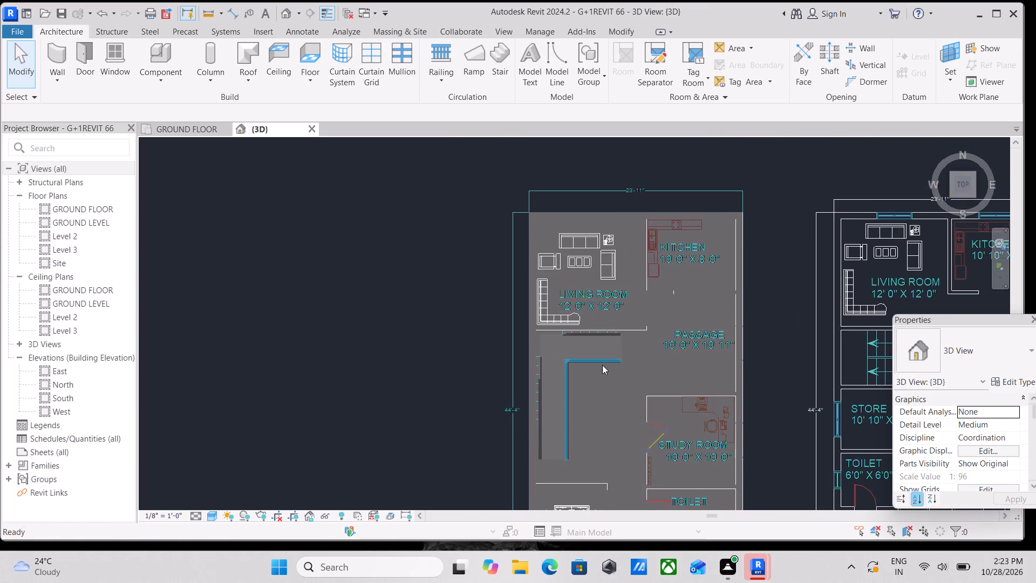
{"action": "scroll", "coordinate": [593, 272], "scroll_direction": "up", "scroll_amount": 4}
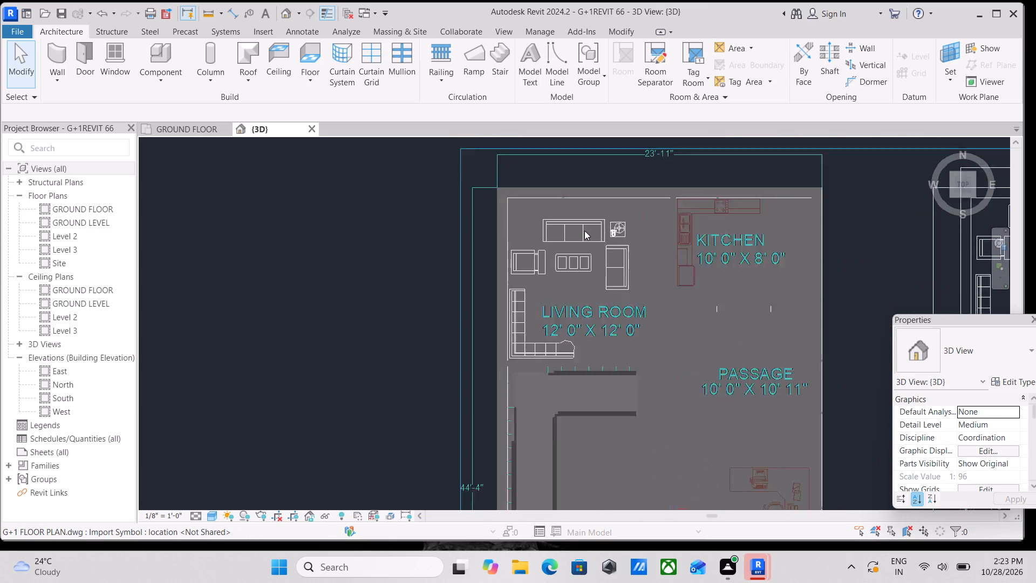
{"action": "scroll", "coordinate": [584, 231], "scroll_direction": "up", "scroll_amount": 1}
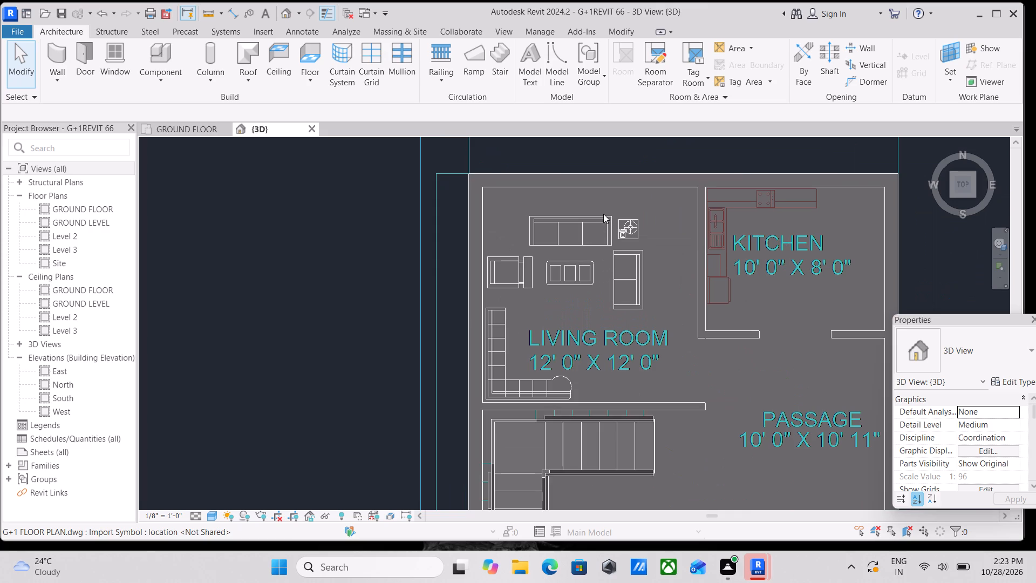
{"action": "scroll", "coordinate": [541, 220], "scroll_direction": "down", "scroll_amount": 2}
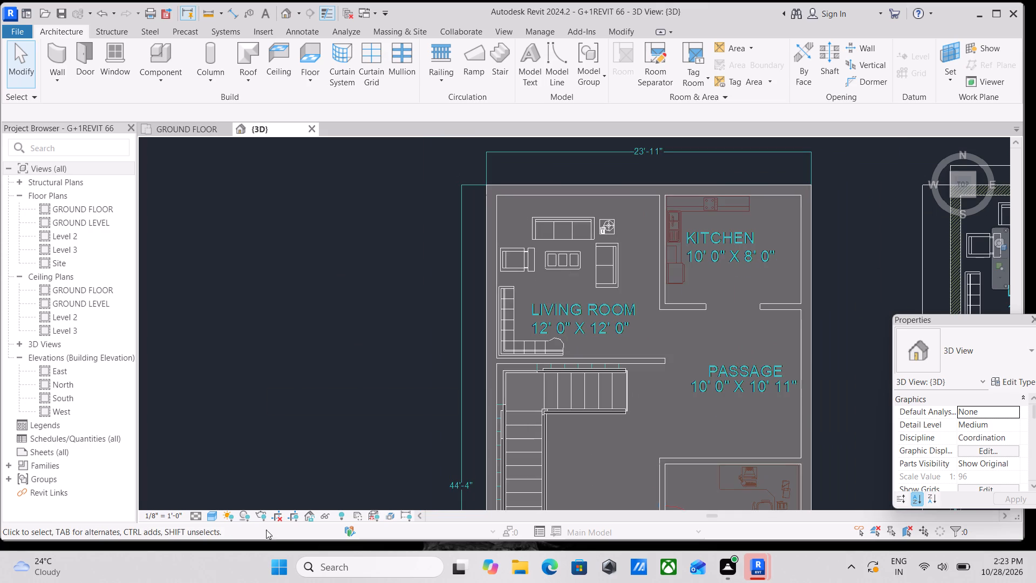
Set the 3D view's visual style to Realistic.
{"action": "left_click", "coordinate": [211, 517]}
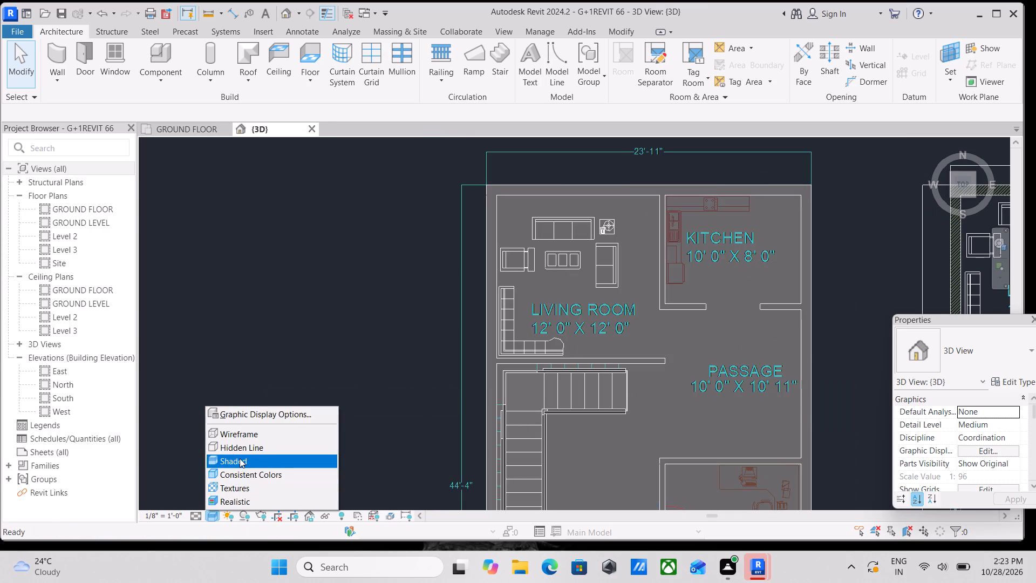
{"action": "left_click", "coordinate": [241, 498]}
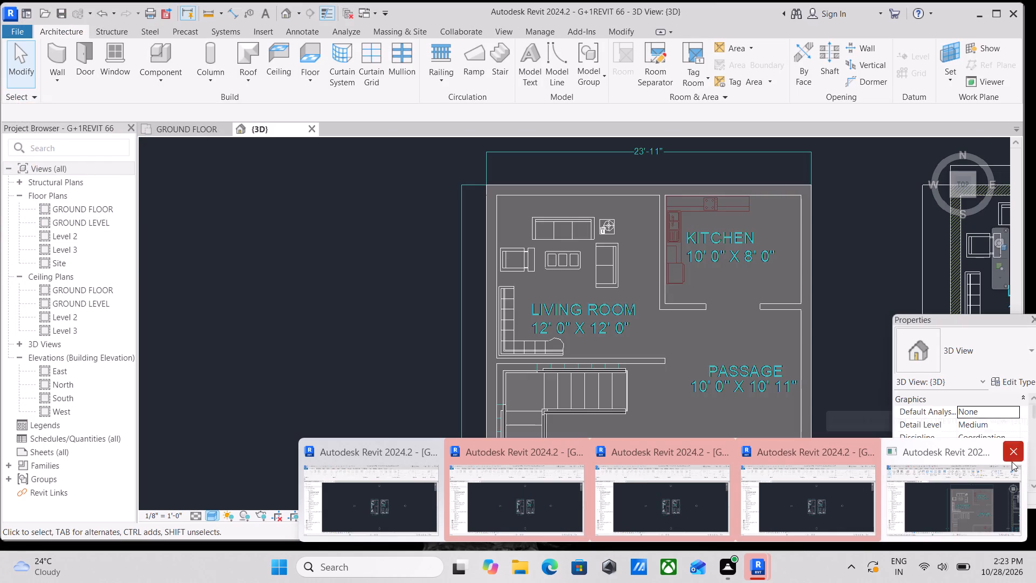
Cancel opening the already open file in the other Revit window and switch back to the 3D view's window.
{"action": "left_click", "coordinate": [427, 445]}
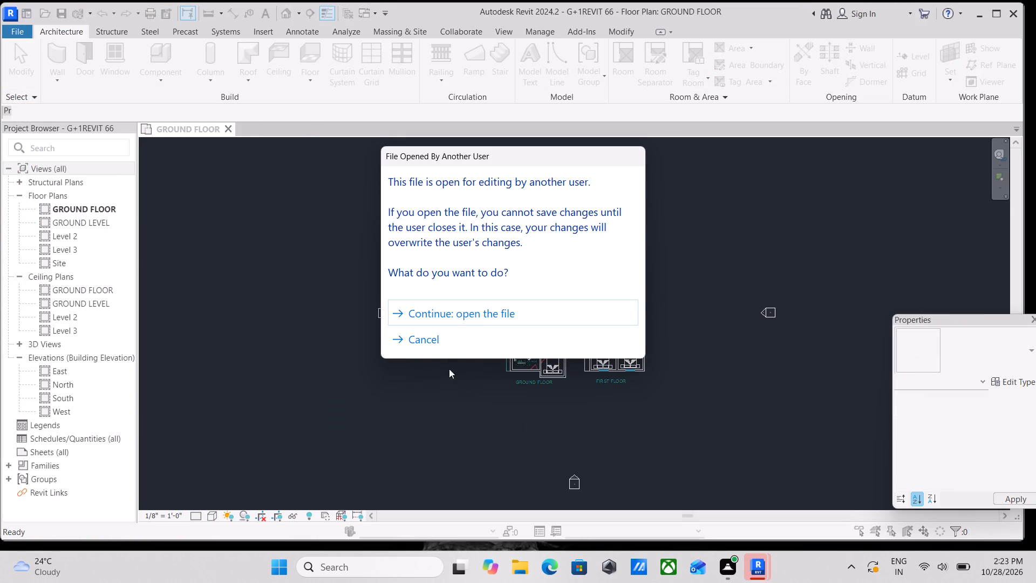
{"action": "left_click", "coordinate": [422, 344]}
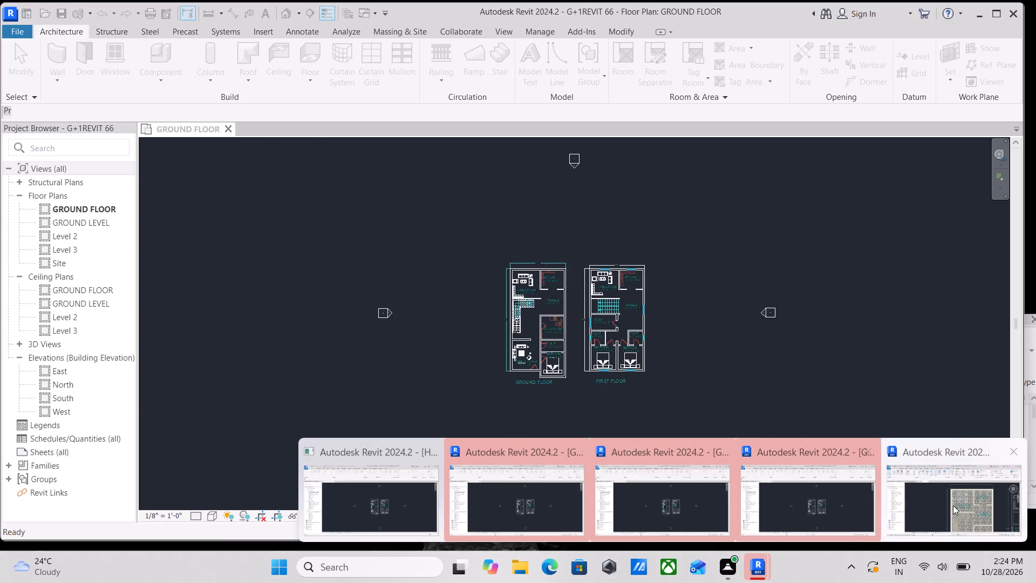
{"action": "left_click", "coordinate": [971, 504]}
Examine the marble flooring, walls and L-shaped stair in the realistic 3D view from above and from several angles.
{"action": "scroll", "coordinate": [726, 391], "scroll_direction": "up", "scroll_amount": 4}
{"action": "scroll", "coordinate": [435, 351], "scroll_direction": "up", "scroll_amount": 3}
{"action": "scroll", "coordinate": [428, 350], "scroll_direction": "down", "scroll_amount": 2}
{"action": "middle_click_drag", "start_coordinate": [428, 350], "coordinate": [436, 444]}
{"action": "scroll", "coordinate": [436, 425], "scroll_direction": "down", "scroll_amount": 1}
{"action": "scroll", "coordinate": [466, 348], "scroll_direction": "down", "scroll_amount": 1}
{"action": "middle_click_drag", "start_coordinate": [466, 355], "coordinate": [472, 469]}
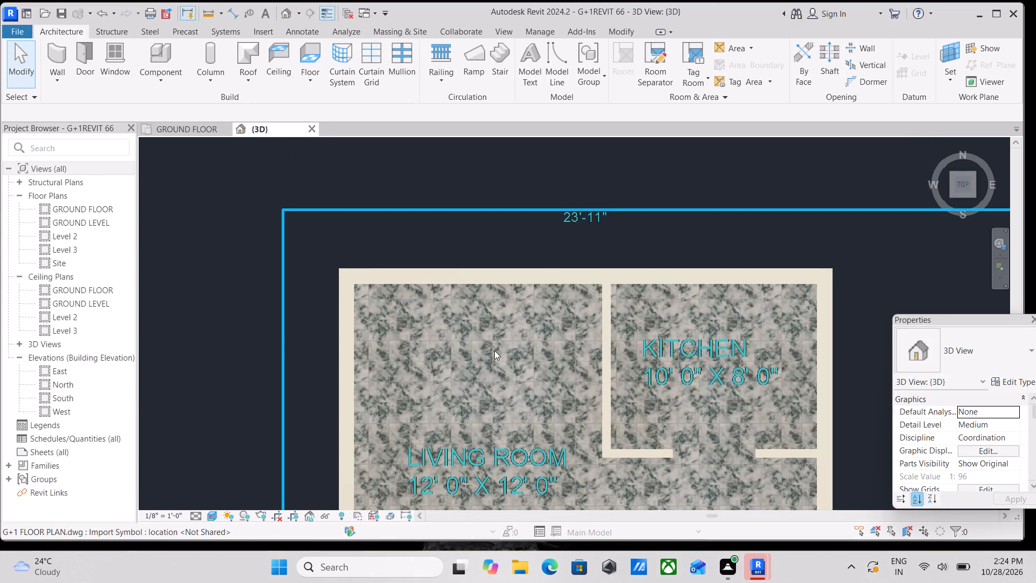
{"action": "scroll", "coordinate": [494, 350], "scroll_direction": "up", "scroll_amount": 4}
{"action": "scroll", "coordinate": [494, 350], "scroll_direction": "down", "scroll_amount": 4}
{"action": "scroll", "coordinate": [569, 356], "scroll_direction": "down", "scroll_amount": 2}
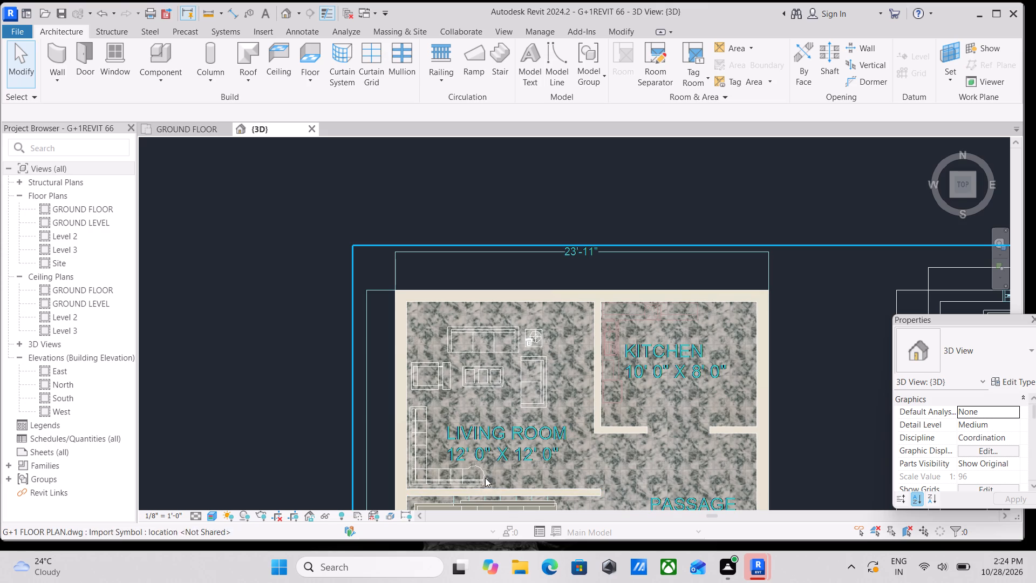
{"action": "middle_click_drag", "start_coordinate": [485, 478], "coordinate": [584, 366]}
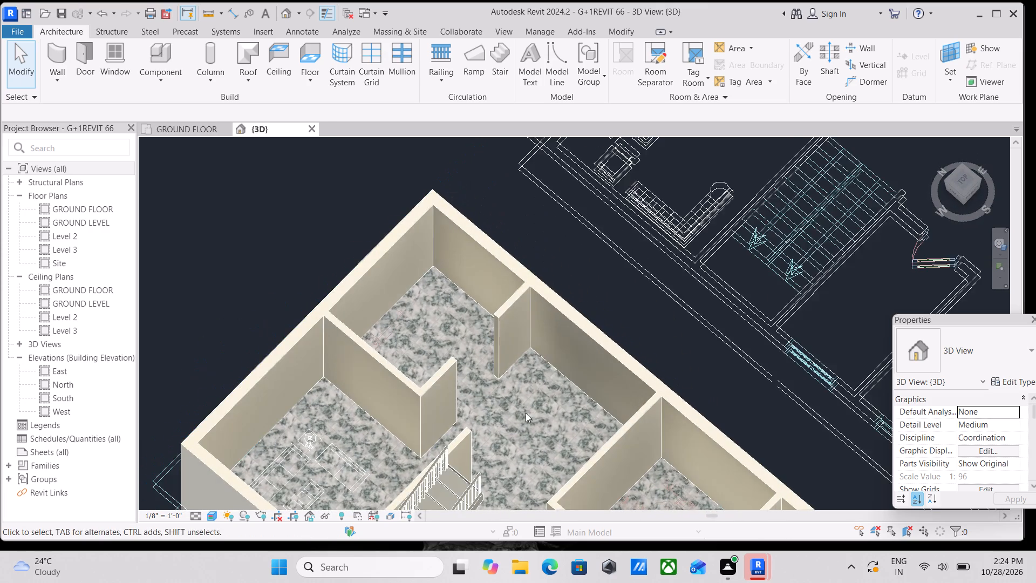
{"action": "middle_click_drag", "start_coordinate": [512, 424], "coordinate": [517, 375], "text": "shift"}
{"action": "middle_click_drag", "start_coordinate": [427, 492], "coordinate": [466, 397]}
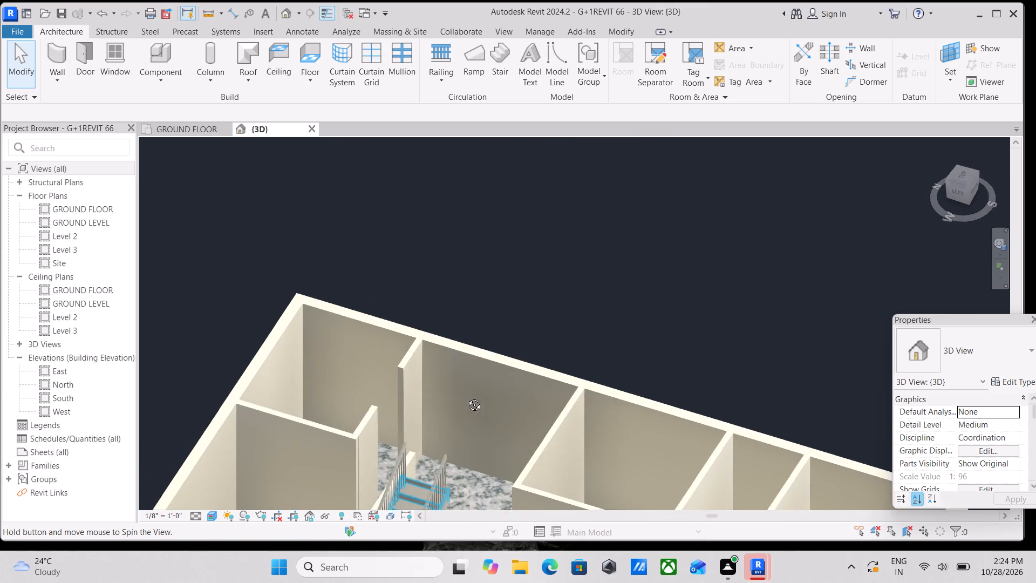
{"action": "middle_click_drag", "start_coordinate": [466, 397], "coordinate": [467, 396]}
{"action": "middle_click_drag", "start_coordinate": [398, 477], "coordinate": [506, 383]}
{"action": "scroll", "coordinate": [571, 394], "scroll_direction": "down", "scroll_amount": 3}
{"action": "middle_click_drag", "start_coordinate": [571, 394], "coordinate": [616, 374]}
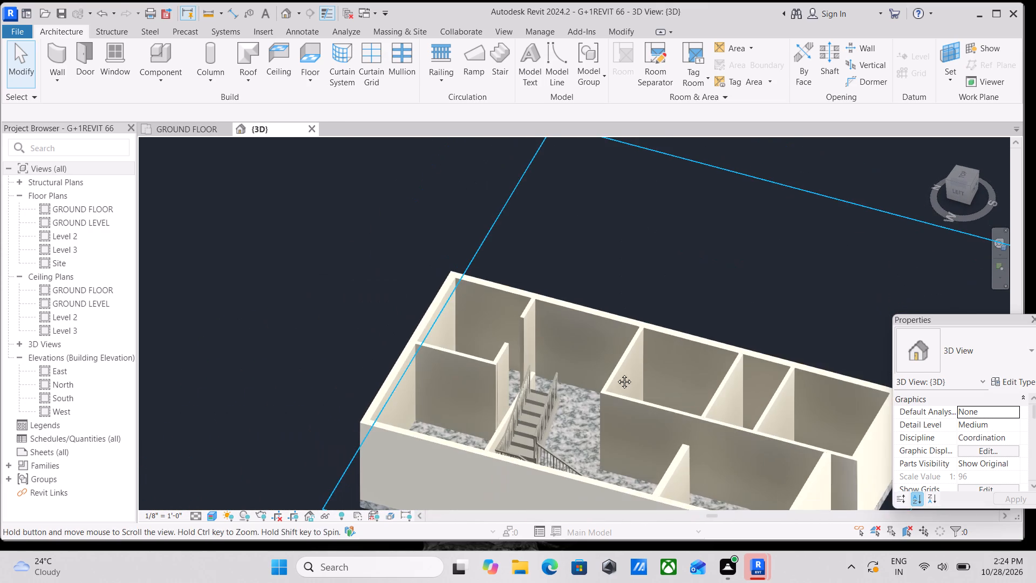
{"action": "middle_click_drag", "start_coordinate": [616, 374], "coordinate": [690, 366]}
{"action": "scroll", "coordinate": [606, 462], "scroll_direction": "up", "scroll_amount": 3}
{"action": "scroll", "coordinate": [630, 422], "scroll_direction": "up", "scroll_amount": 2}
{"action": "middle_click_drag", "start_coordinate": [655, 413], "coordinate": [630, 449], "text": "shift"}
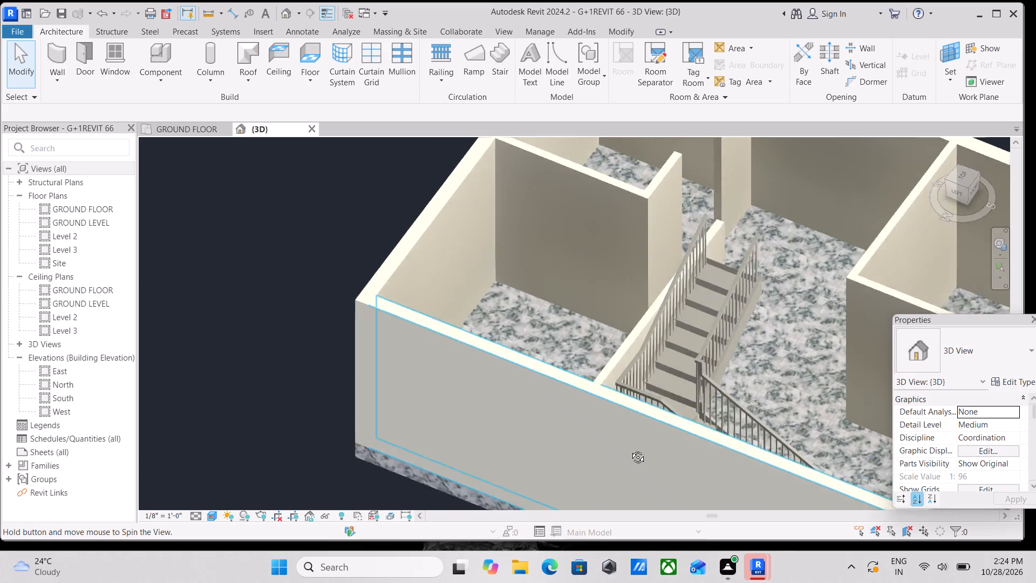
{"action": "middle_click_drag", "start_coordinate": [630, 449], "coordinate": [474, 460], "text": "shift"}
{"action": "middle_click_drag", "start_coordinate": [799, 453], "coordinate": [605, 388]}
{"action": "scroll", "coordinate": [619, 382], "scroll_direction": "up", "scroll_amount": 3}
{"action": "scroll", "coordinate": [652, 370], "scroll_direction": "down", "scroll_amount": 2}
{"action": "middle_click_drag", "start_coordinate": [651, 369], "coordinate": [515, 415]}
{"action": "scroll", "coordinate": [514, 415], "scroll_direction": "down", "scroll_amount": 1}
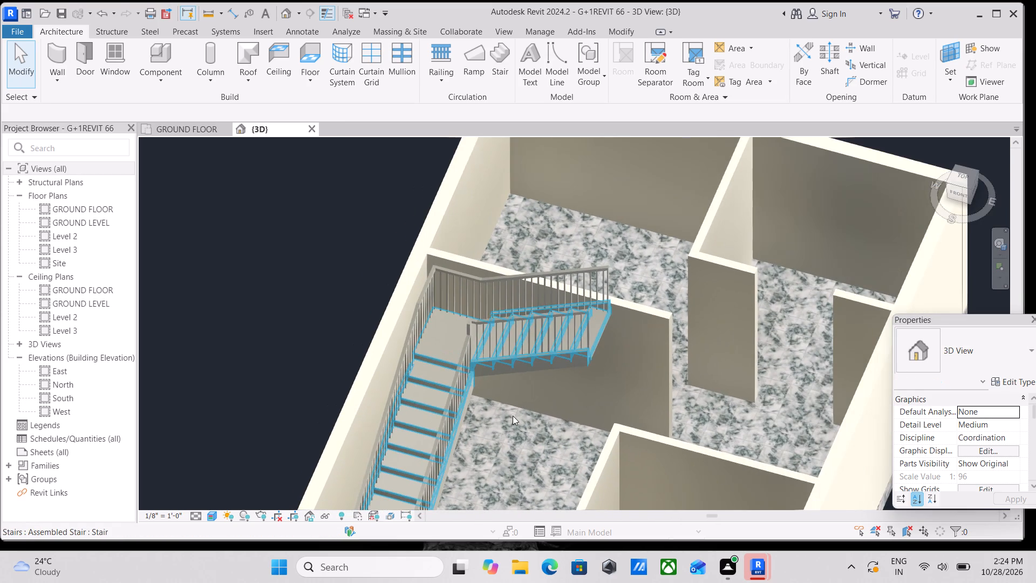
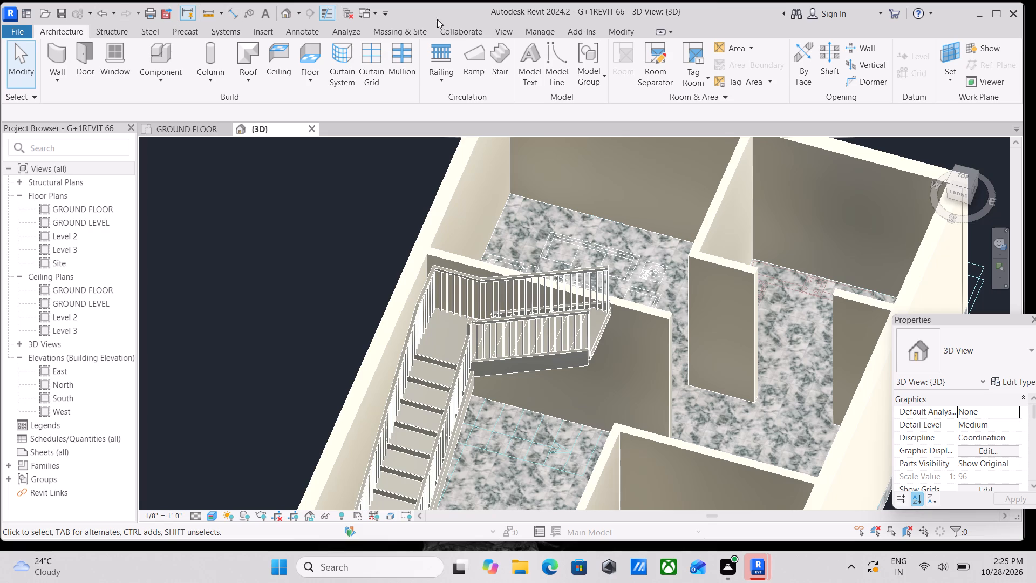
Create a new project material and name it SAGE GREEN.
{"action": "left_click", "coordinate": [502, 35]}
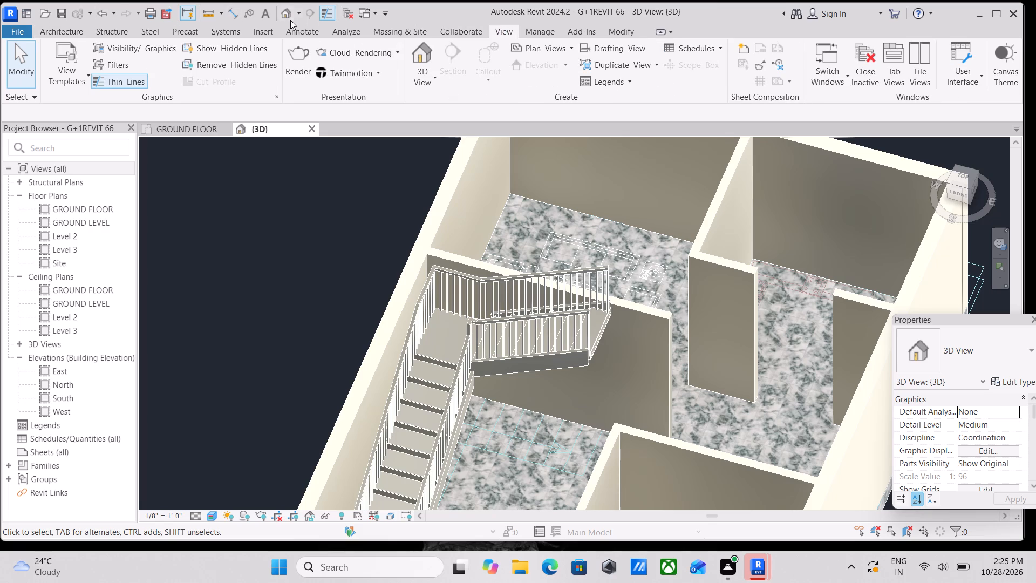
{"action": "left_click", "coordinate": [478, 28]}
{"action": "left_click", "coordinate": [531, 32]}
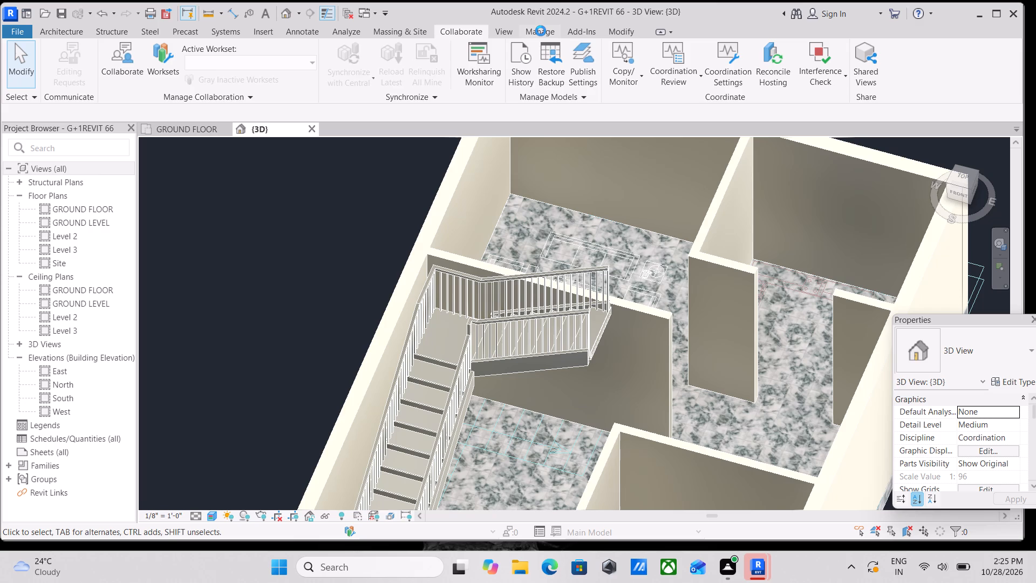
{"action": "left_click", "coordinate": [74, 60]}
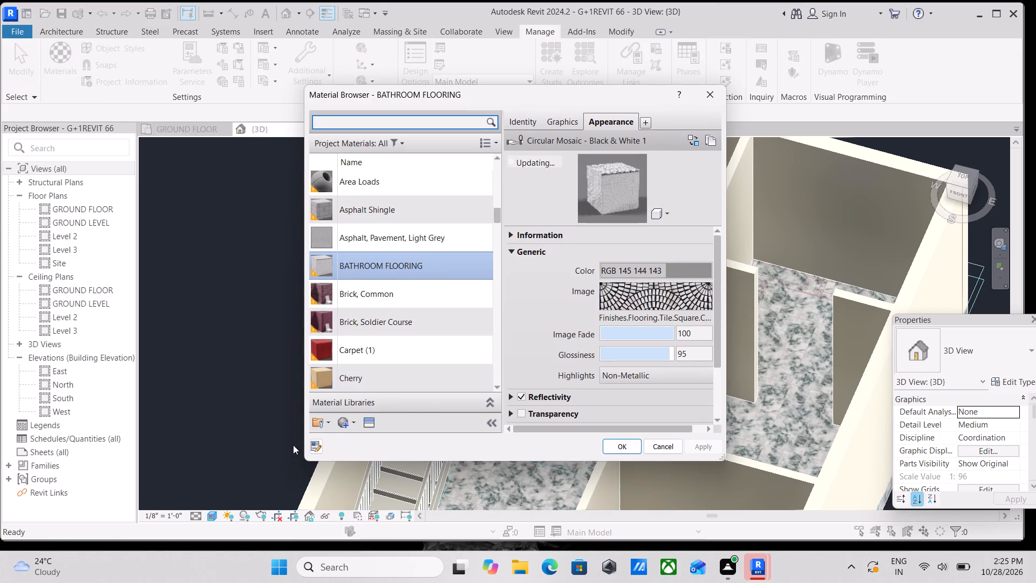
{"action": "left_click", "coordinate": [342, 424]}
{"action": "left_click", "coordinate": [350, 440]}
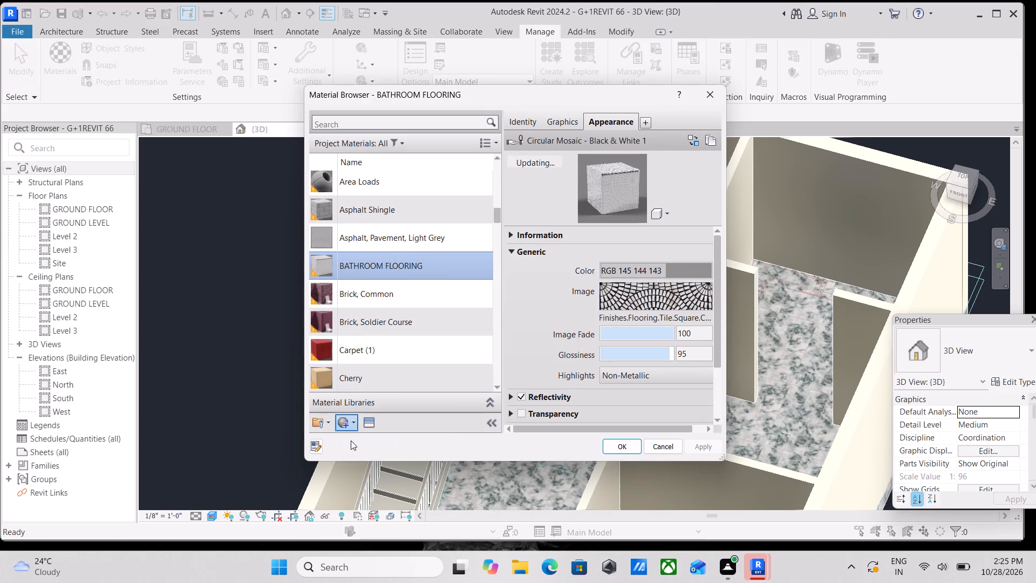
{"action": "right_click", "coordinate": [386, 277]}
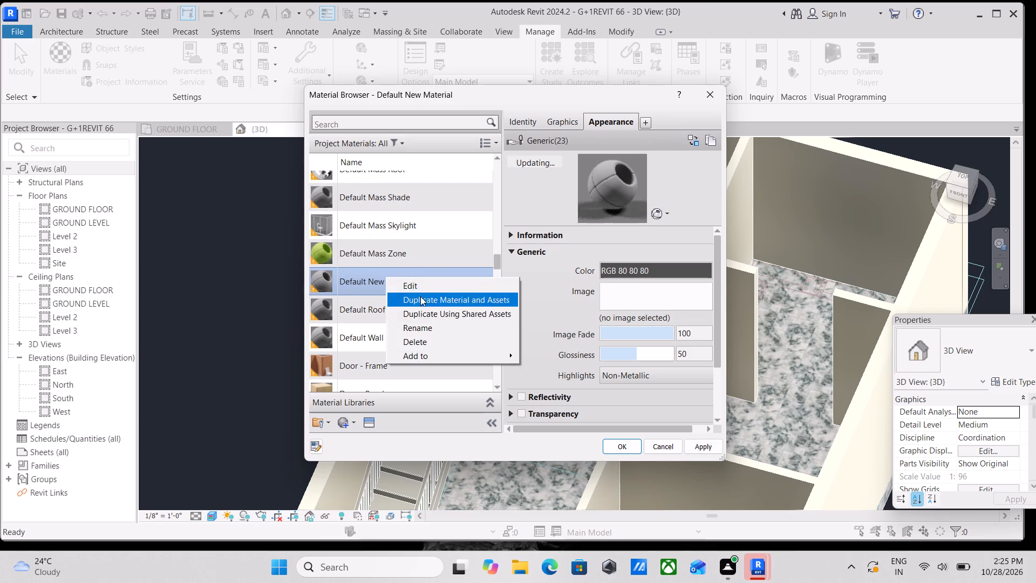
{"action": "left_click", "coordinate": [441, 322]}
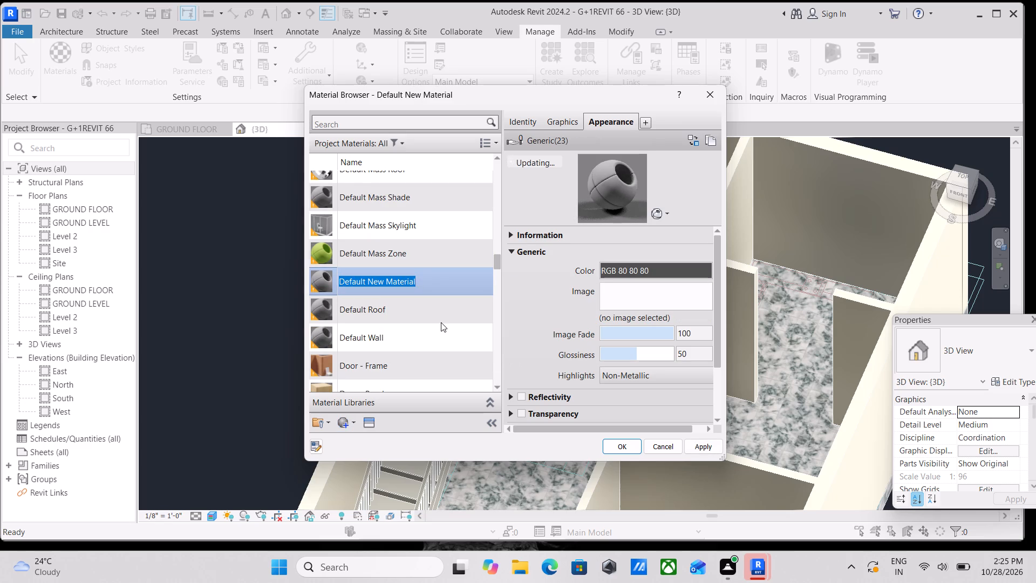
{"action": "type", "text": "SAGE GREEN"}
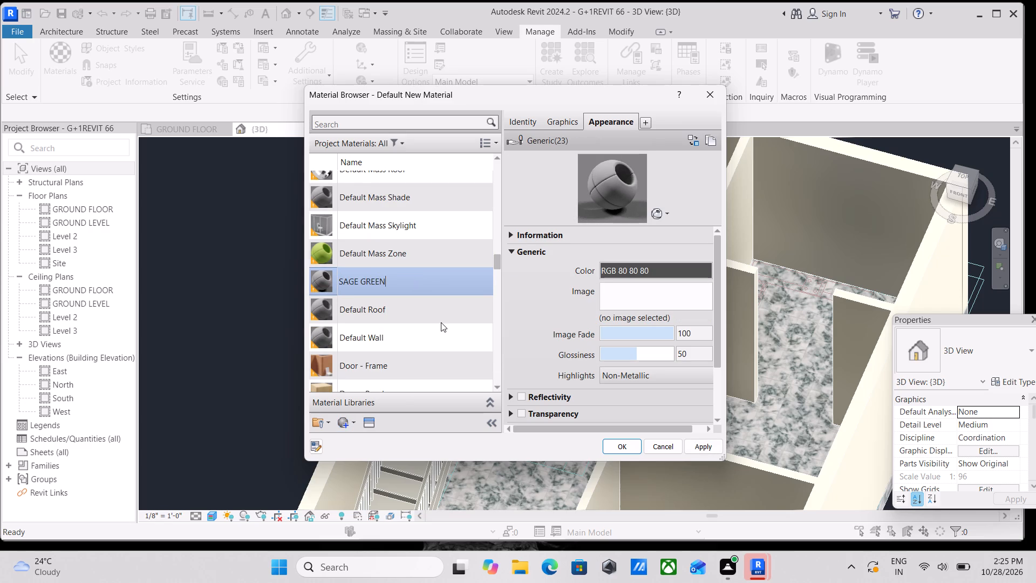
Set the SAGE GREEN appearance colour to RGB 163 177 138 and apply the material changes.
{"action": "left_click", "coordinate": [669, 270]}
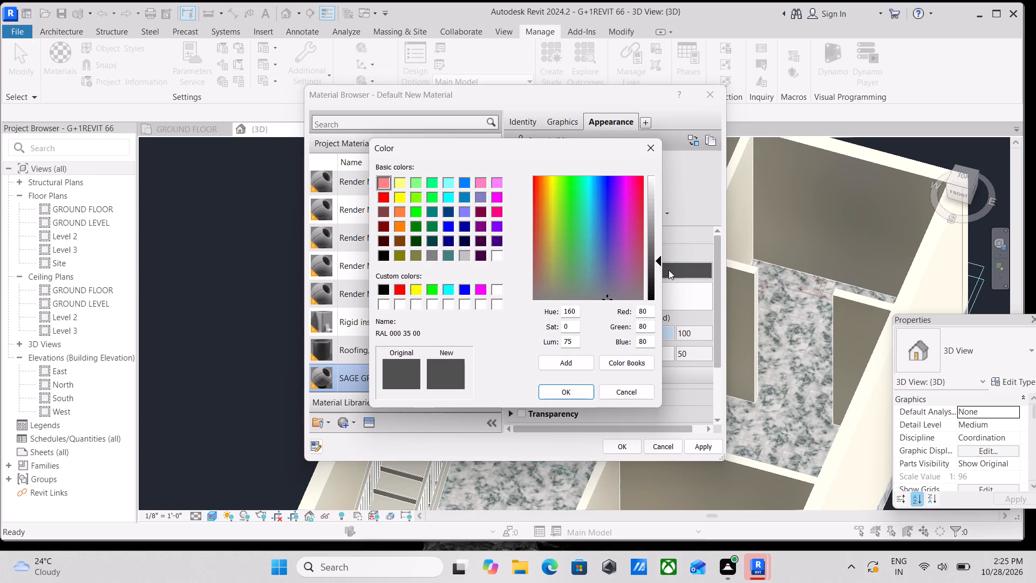
{"action": "type", "text": "163"}
{"action": "left_click_drag", "start_coordinate": [650, 313], "coordinate": [601, 316]}
{"action": "type", "text": "163"}
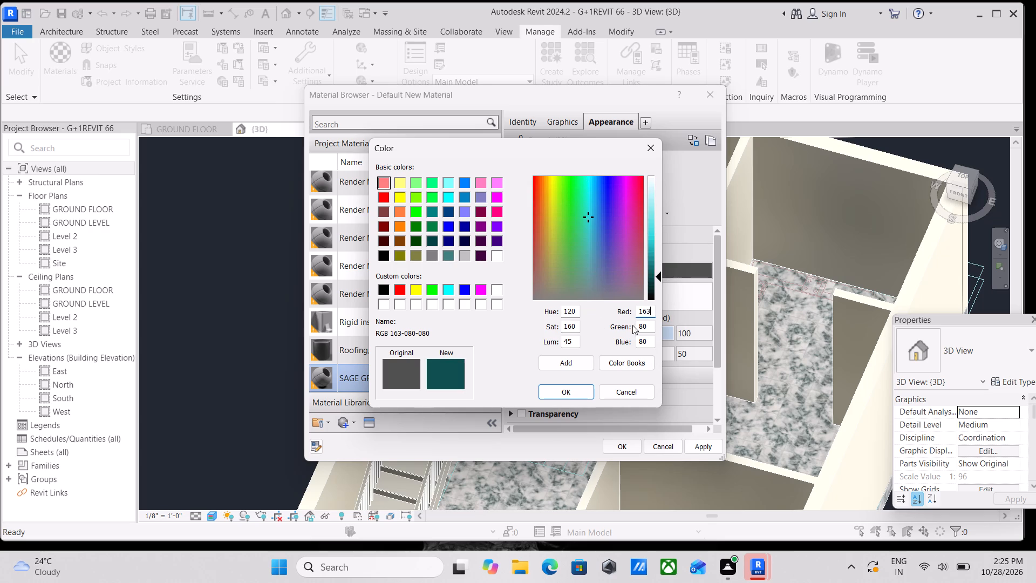
{"action": "left_click_drag", "start_coordinate": [655, 321], "coordinate": [634, 325]}
{"action": "left_click_drag", "start_coordinate": [650, 329], "coordinate": [631, 333]}
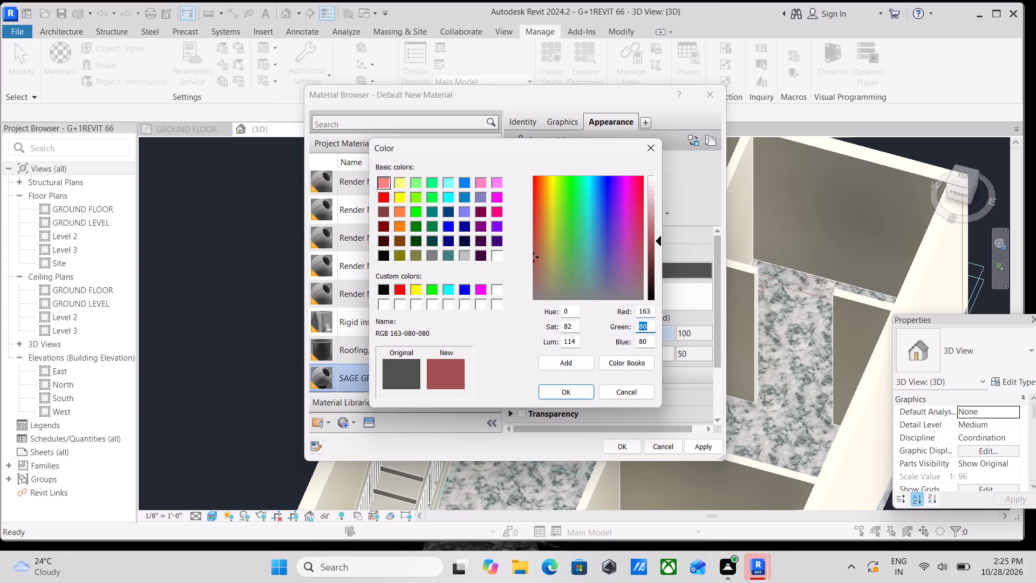
{"action": "left_click_drag", "start_coordinate": [631, 333], "coordinate": [608, 337]}
{"action": "type", "text": "177"}
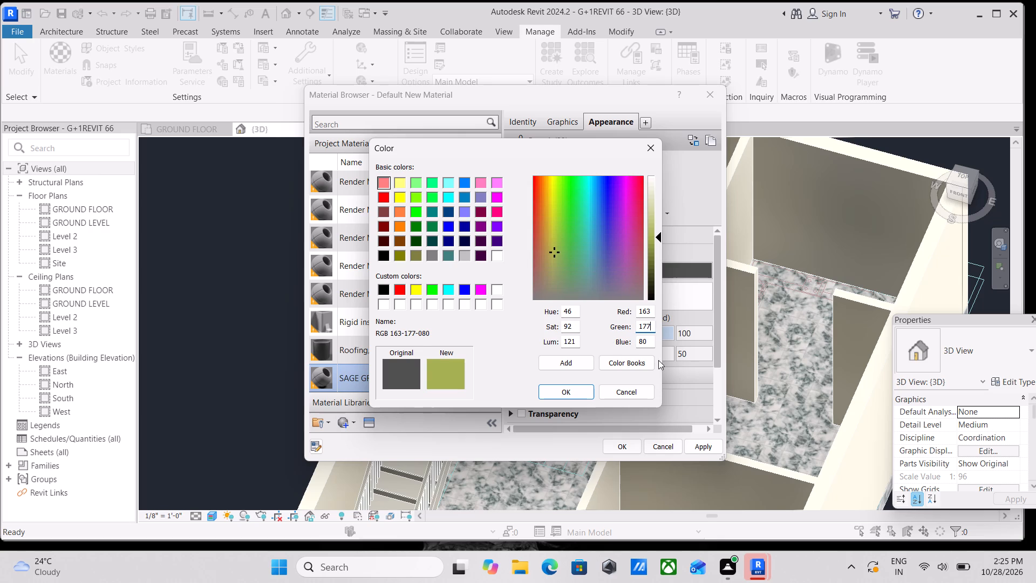
{"action": "left_click_drag", "start_coordinate": [651, 343], "coordinate": [604, 355]}
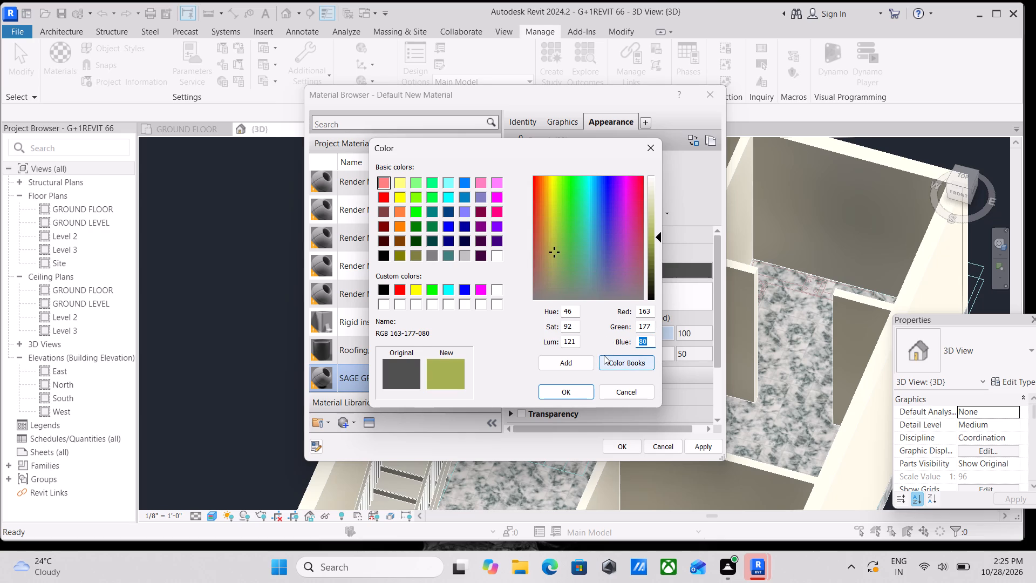
{"action": "type", "text": "13"}
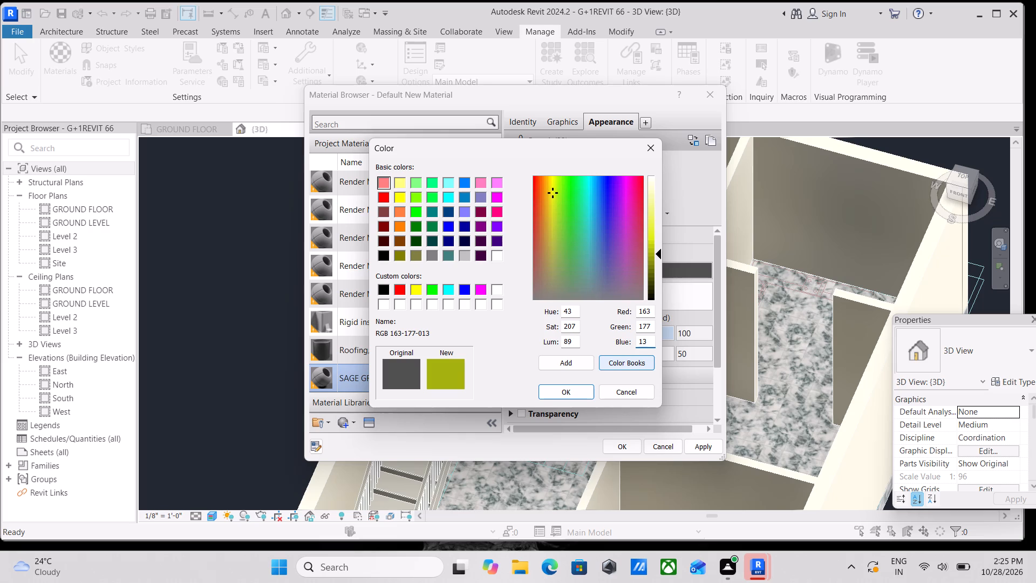
{"action": "key", "text": "8"}
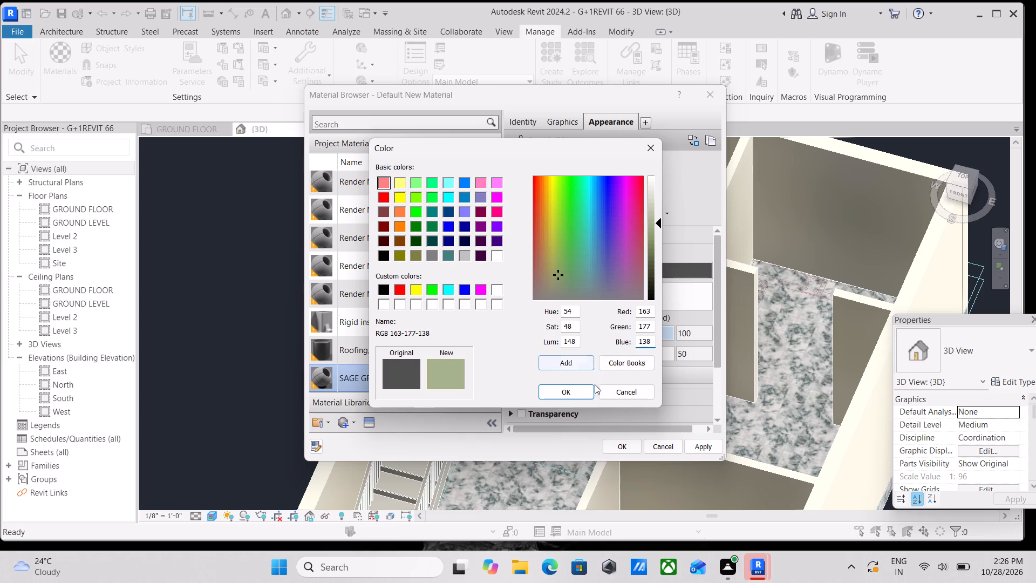
{"action": "left_click", "coordinate": [576, 391]}
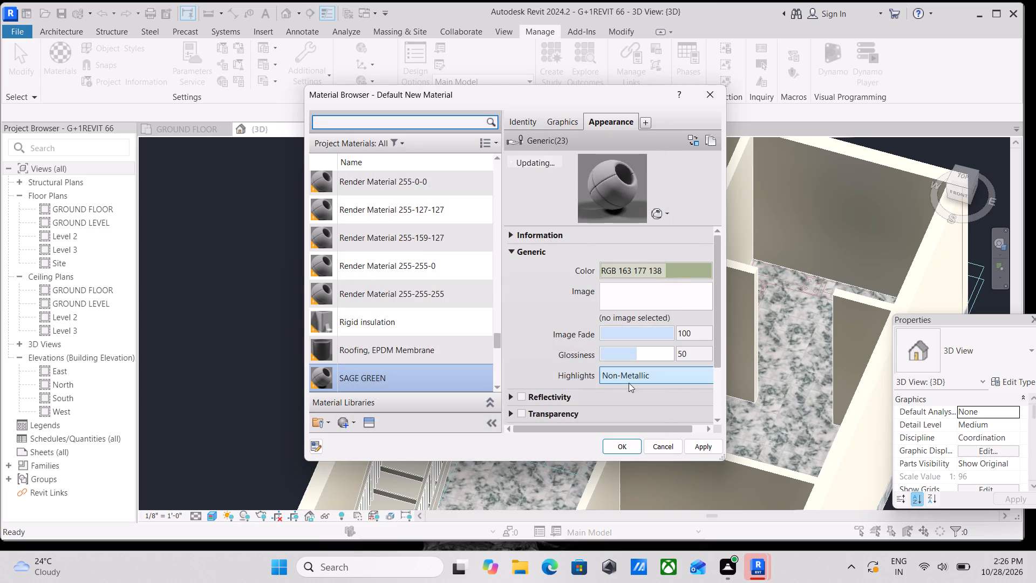
{"action": "left_click", "coordinate": [698, 449]}
{"action": "left_click", "coordinate": [617, 446]}
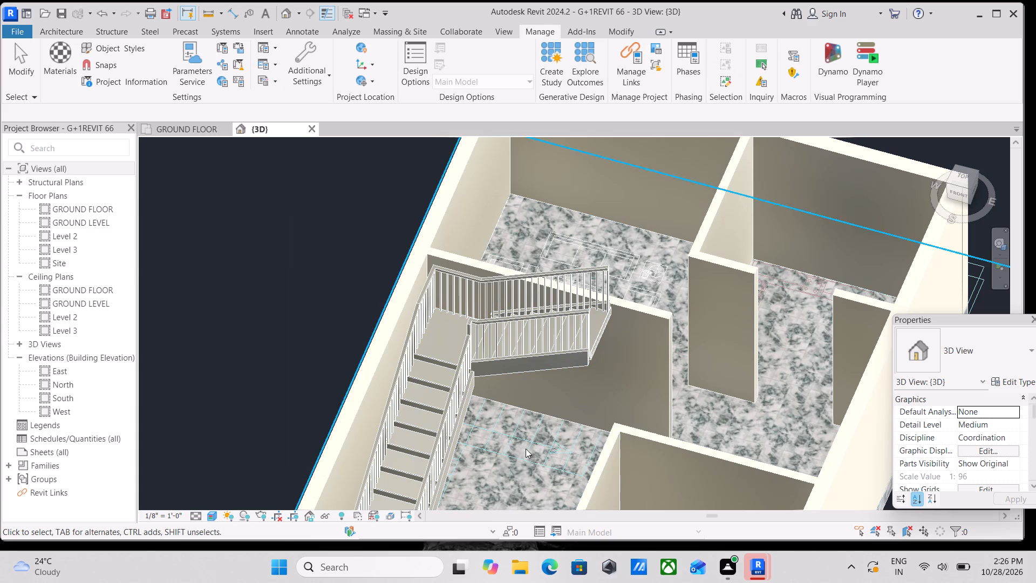
Paint the inner faces of the long exterior wall beside the staircase and the adjoining rear exterior wall with SAGE GREEN.
{"action": "key", "text": "p"}
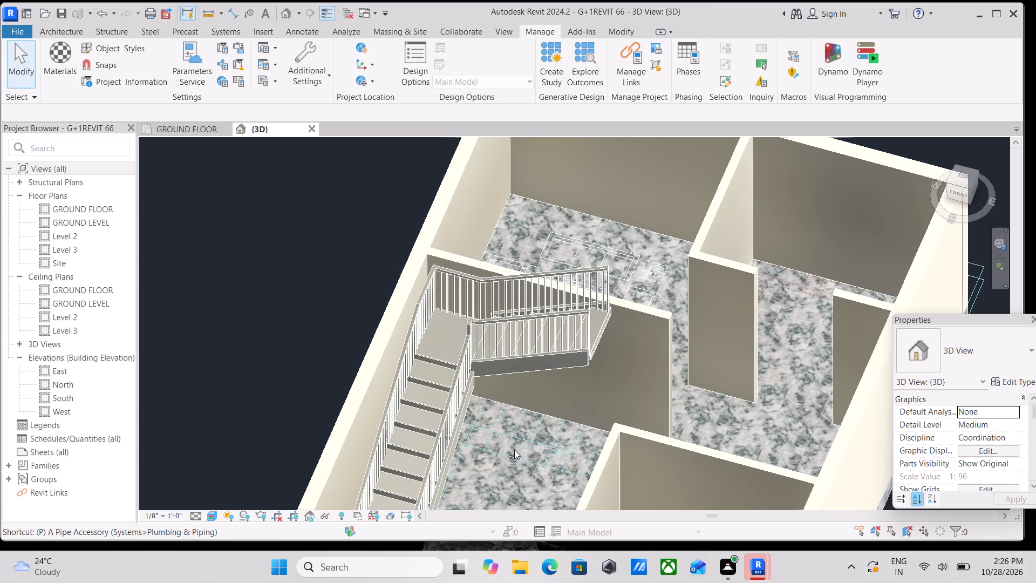
{"action": "key", "text": "t"}
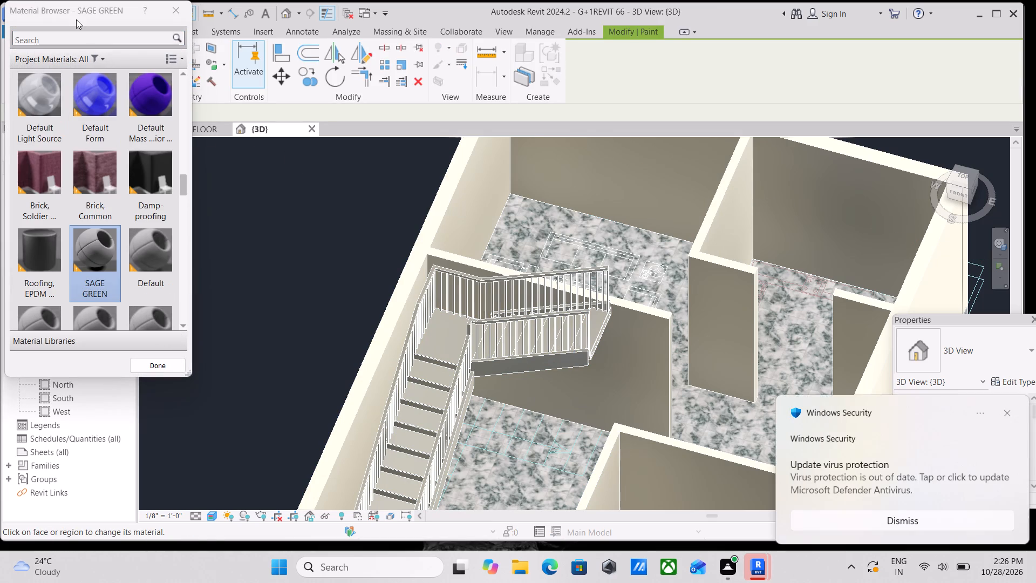
{"action": "left_click", "coordinate": [73, 42]}
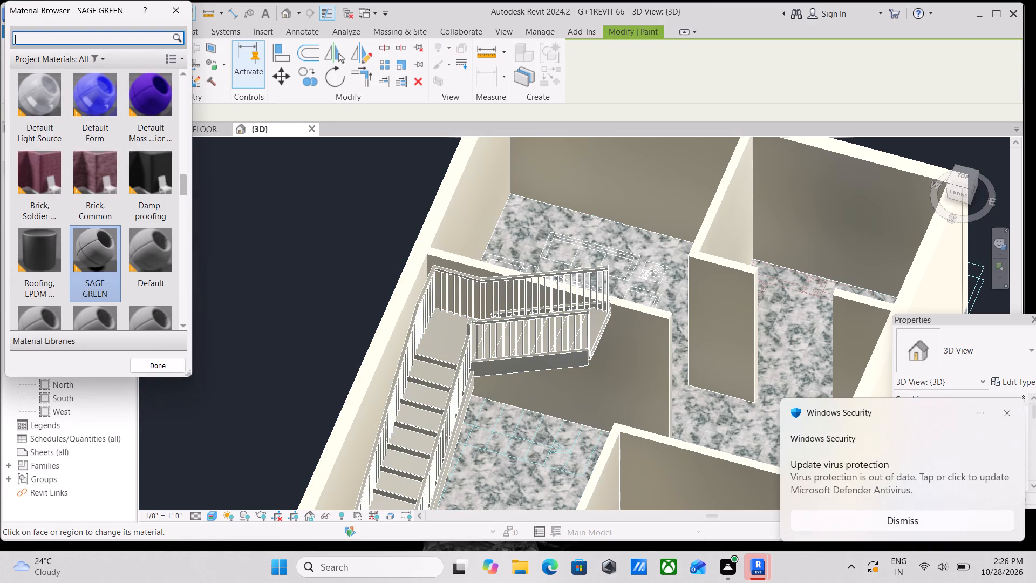
{"action": "type", "text": "SAGE"}
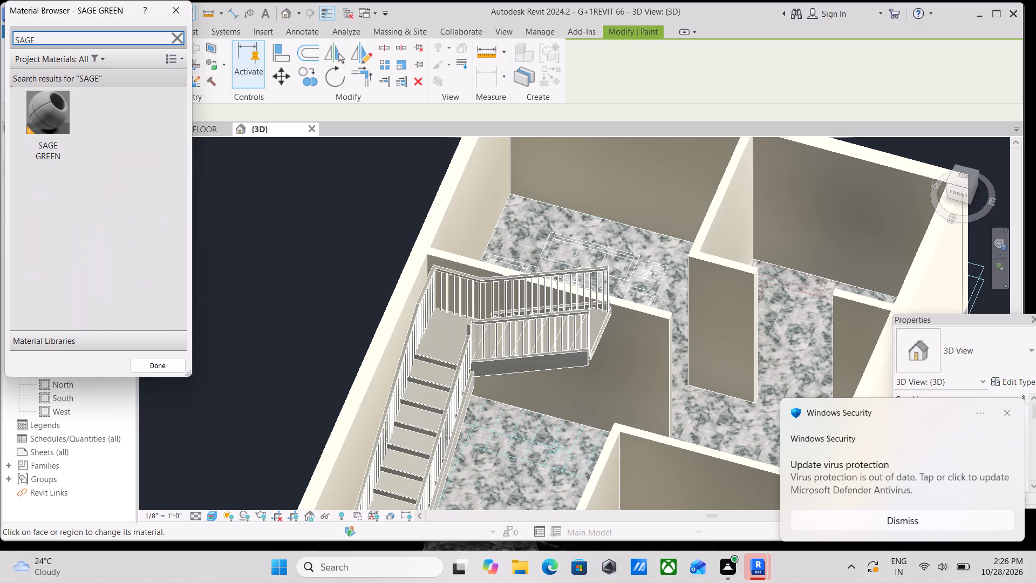
{"action": "left_click", "coordinate": [53, 109]}
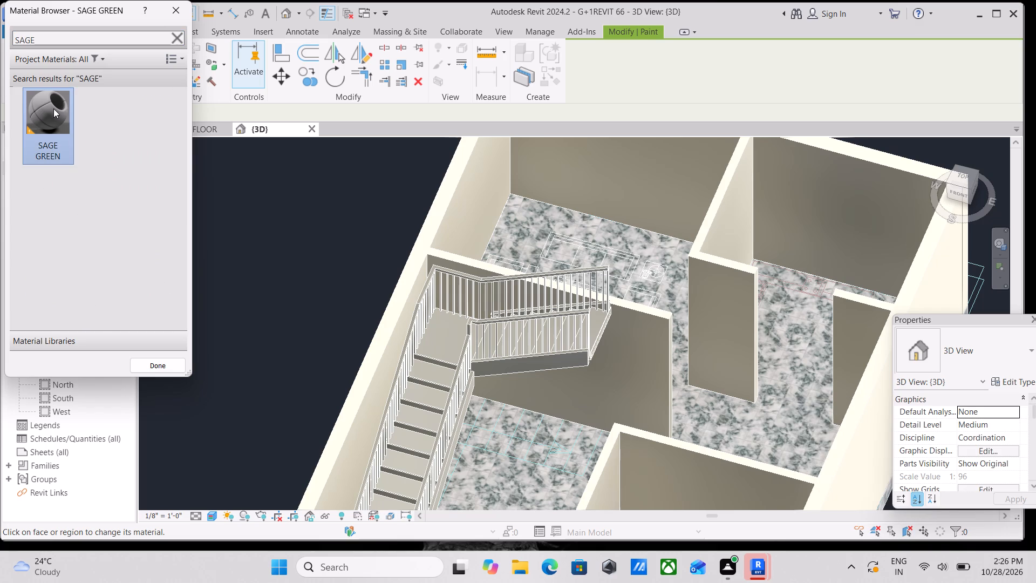
{"action": "double_click", "coordinate": [48, 112]}
{"action": "left_click", "coordinate": [467, 216]}
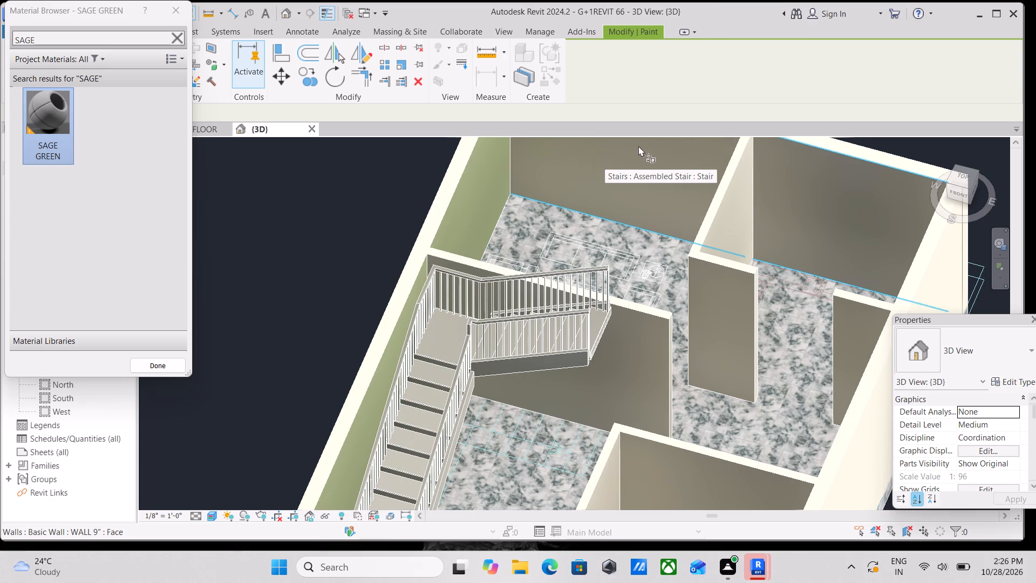
{"action": "scroll", "coordinate": [679, 187], "scroll_direction": "down", "scroll_amount": 2}
{"action": "left_click", "coordinate": [666, 157]}
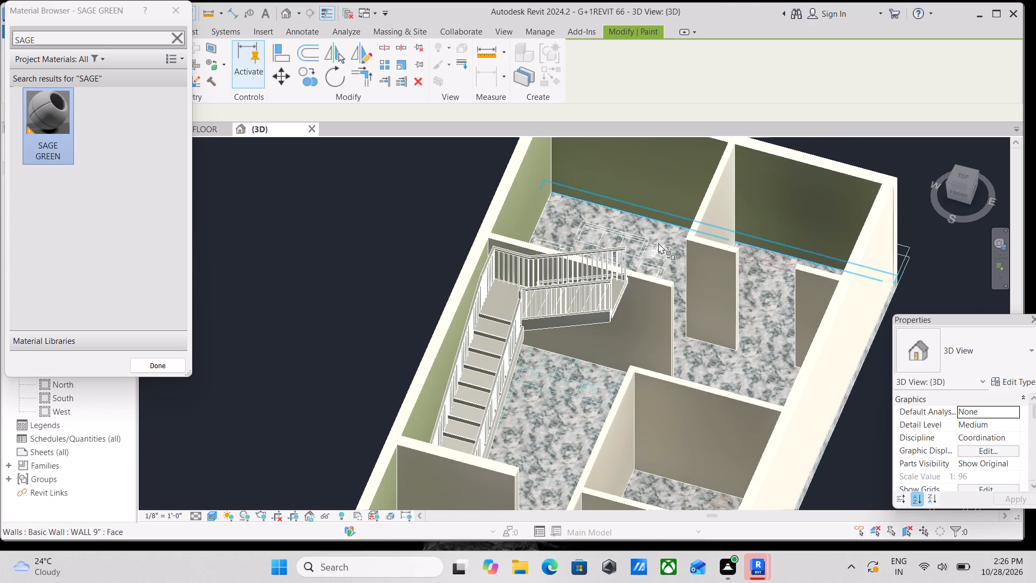
Paint the inner face of the long exterior wall opposite the staircase side with SAGE GREEN.
{"action": "scroll", "coordinate": [619, 283], "scroll_direction": "down", "scroll_amount": 4}
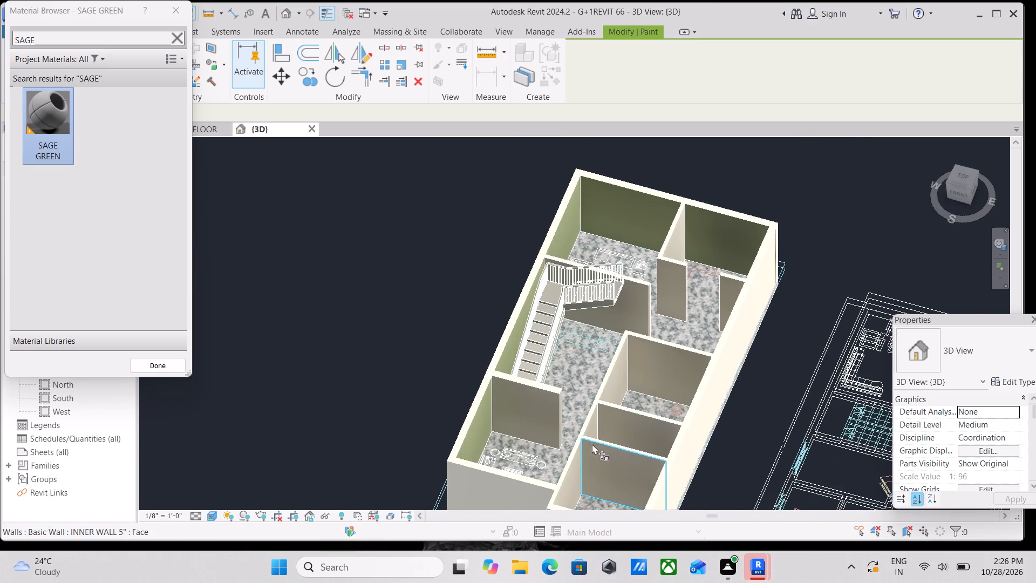
{"action": "middle_click_drag", "start_coordinate": [592, 442], "coordinate": [745, 378], "text": "shift"}
{"action": "scroll", "coordinate": [575, 267], "scroll_direction": "up", "scroll_amount": 4}
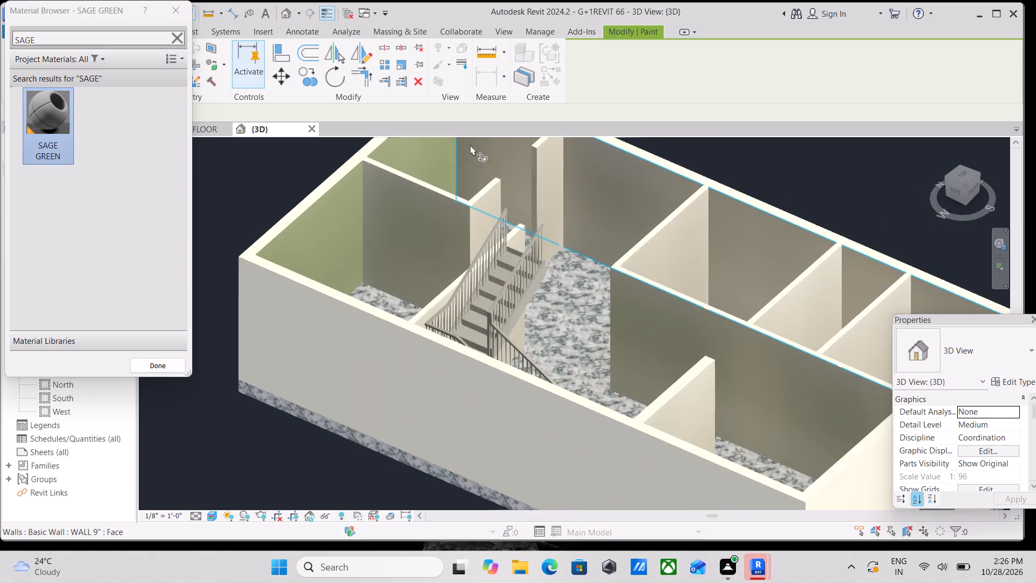
{"action": "scroll", "coordinate": [470, 145], "scroll_direction": "up", "scroll_amount": 8}
{"action": "middle_click_drag", "start_coordinate": [439, 229], "coordinate": [375, 477]}
{"action": "middle_click_drag", "start_coordinate": [471, 309], "coordinate": [464, 387]}
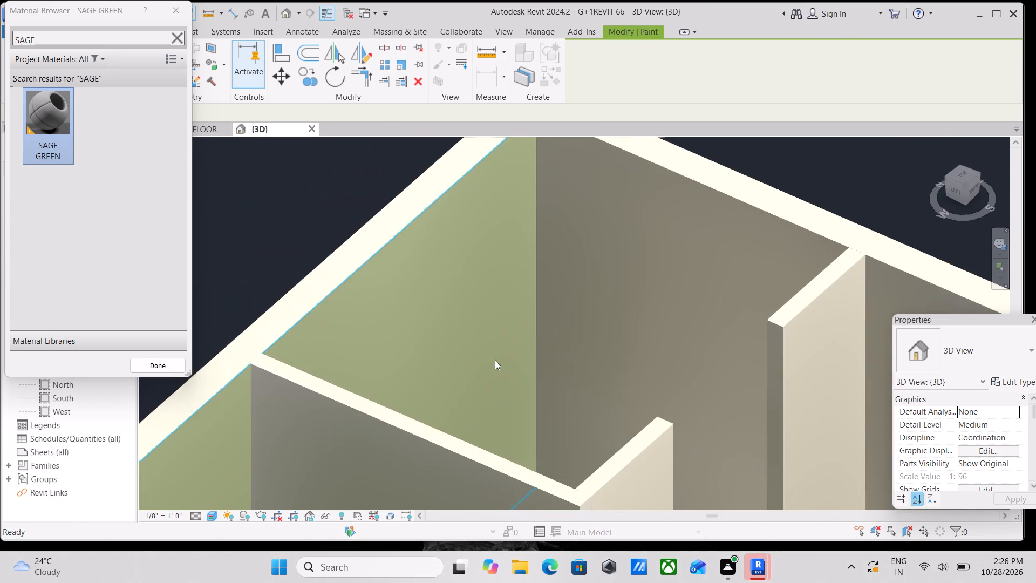
{"action": "left_click", "coordinate": [635, 283]}
Paint three interior partition faces around the rear rooms and the staircase with SAGE GREEN.
{"action": "scroll", "coordinate": [666, 276], "scroll_direction": "down", "scroll_amount": 3}
{"action": "middle_click_drag", "start_coordinate": [666, 276], "coordinate": [455, 177]}
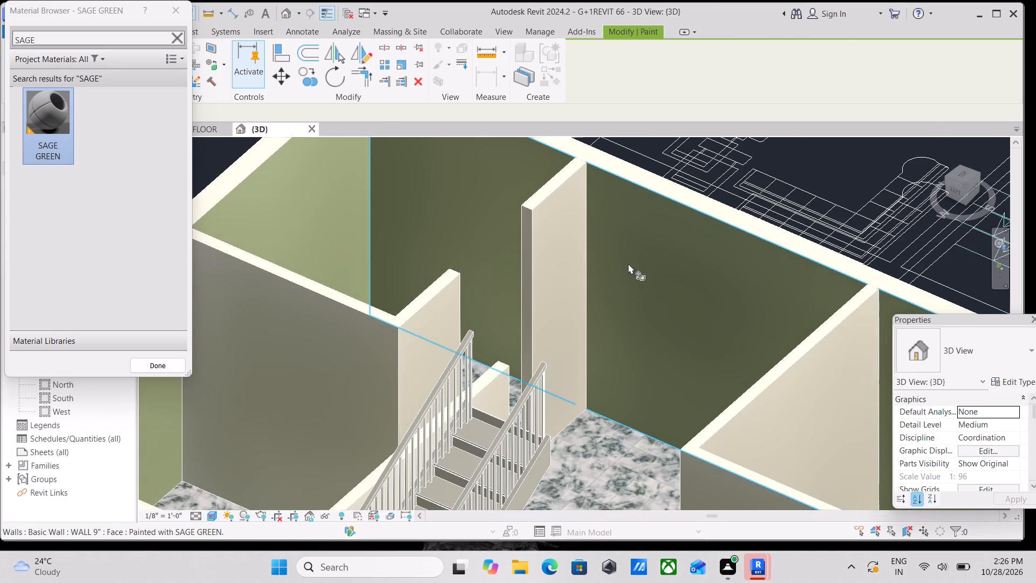
{"action": "left_click", "coordinate": [560, 242]}
{"action": "left_click", "coordinate": [434, 320]}
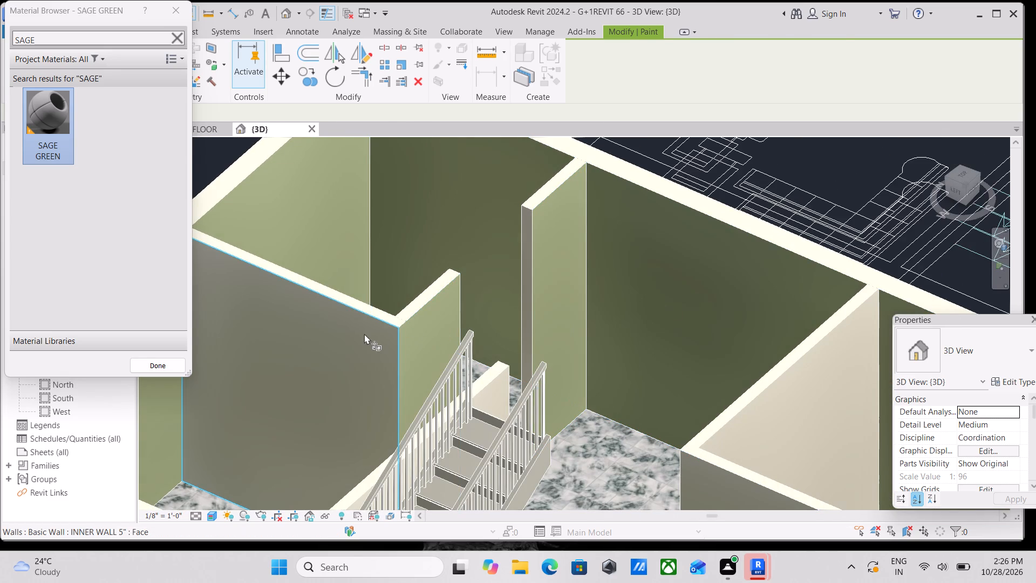
{"action": "left_click", "coordinate": [355, 328]}
Paint three more interior partition faces around the rear rooms with SAGE GREEN, including the cross partition beside the foot of the staircase.
{"action": "scroll", "coordinate": [360, 323], "scroll_direction": "down", "scroll_amount": 5}
{"action": "scroll", "coordinate": [489, 262], "scroll_direction": "down", "scroll_amount": 2}
{"action": "middle_click_drag", "start_coordinate": [535, 303], "coordinate": [303, 299], "text": "shift"}
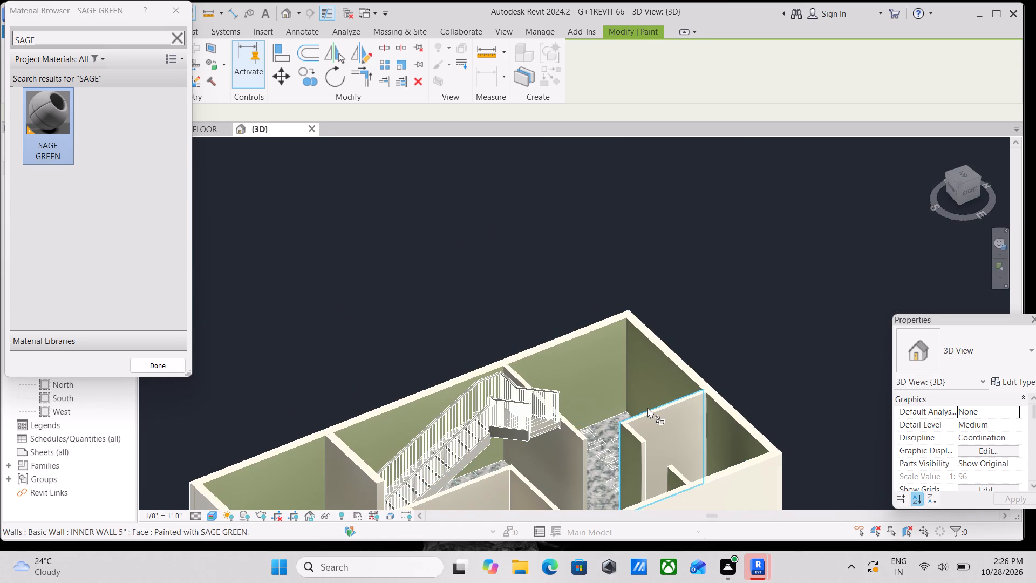
{"action": "left_click", "coordinate": [662, 419]}
{"action": "middle_click_drag", "start_coordinate": [576, 382], "coordinate": [779, 327], "text": "shift"}
{"action": "middle_click_drag", "start_coordinate": [567, 346], "coordinate": [759, 371], "text": "shift"}
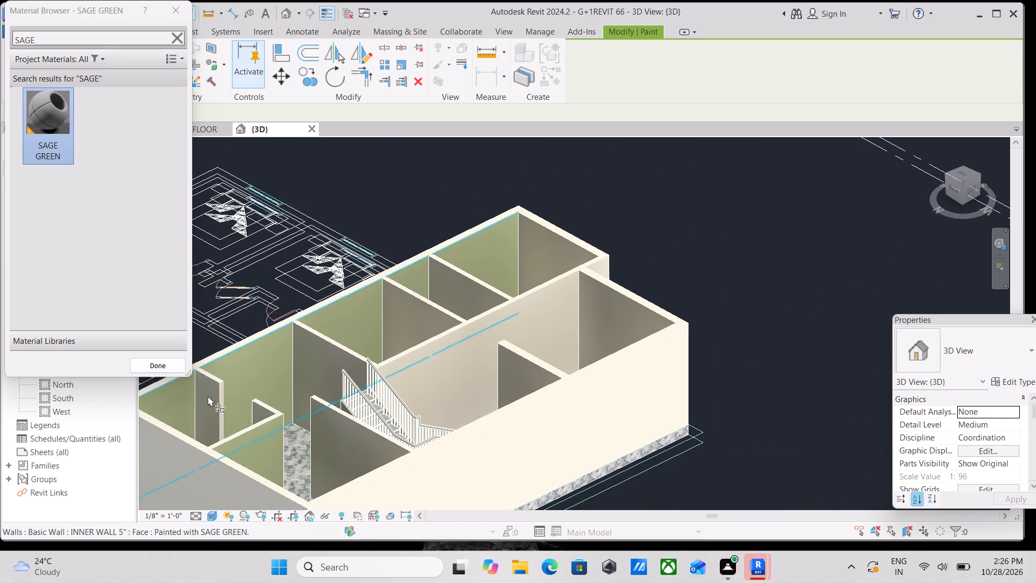
{"action": "left_click", "coordinate": [206, 392]}
{"action": "left_click", "coordinate": [329, 357]}
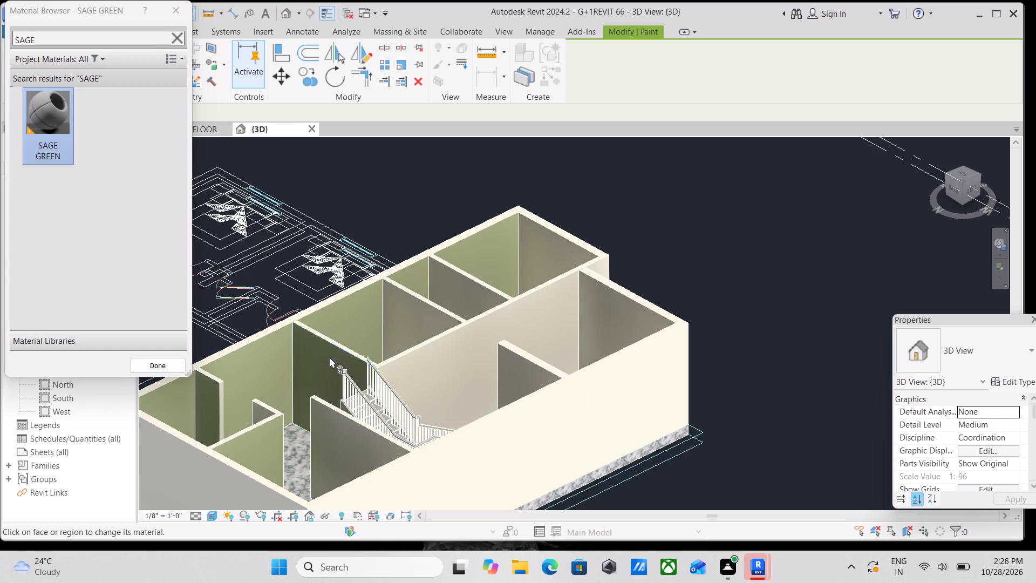
Paint the inner faces of both front end walls, two small-room cross partitions and the hall side of the long interior wall with SAGE GREEN.
{"action": "scroll", "coordinate": [387, 337], "scroll_direction": "down", "scroll_amount": 1}
{"action": "middle_click_drag", "start_coordinate": [387, 336], "coordinate": [197, 423], "text": "shift"}
{"action": "middle_click_drag", "start_coordinate": [486, 435], "coordinate": [413, 448], "text": "shift"}
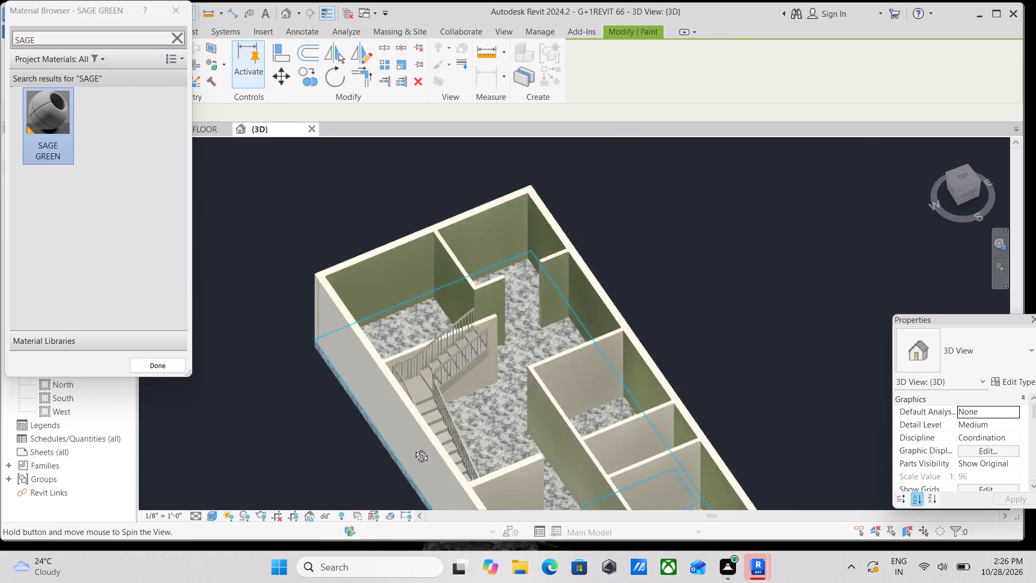
{"action": "middle_click_drag", "start_coordinate": [413, 448], "coordinate": [221, 374], "text": "shift"}
{"action": "middle_click_drag", "start_coordinate": [248, 448], "coordinate": [388, 398], "text": "shift"}
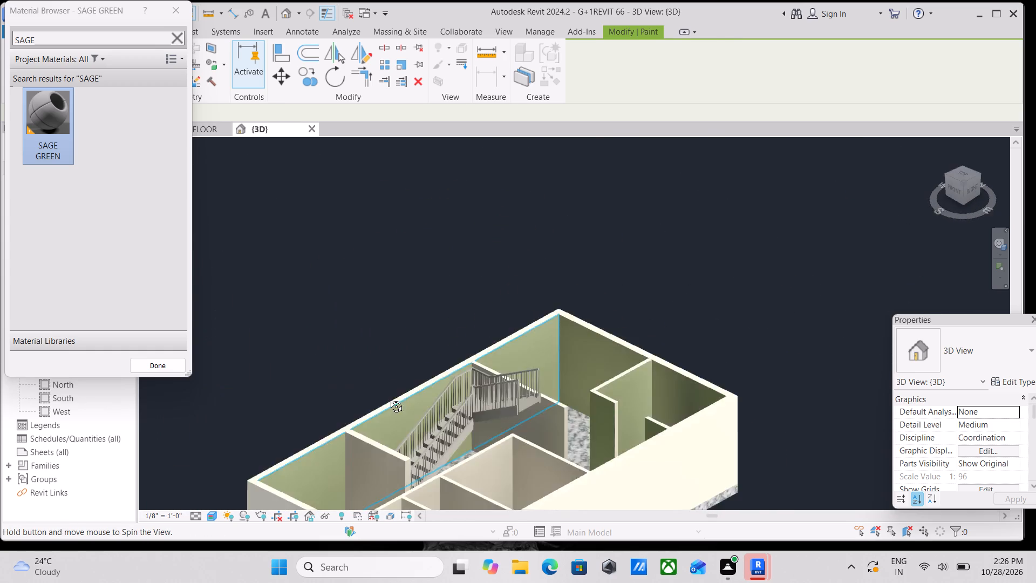
{"action": "middle_click_drag", "start_coordinate": [388, 398], "coordinate": [674, 521], "text": "shift"}
{"action": "middle_click_drag", "start_coordinate": [474, 419], "coordinate": [531, 408], "text": "shift"}
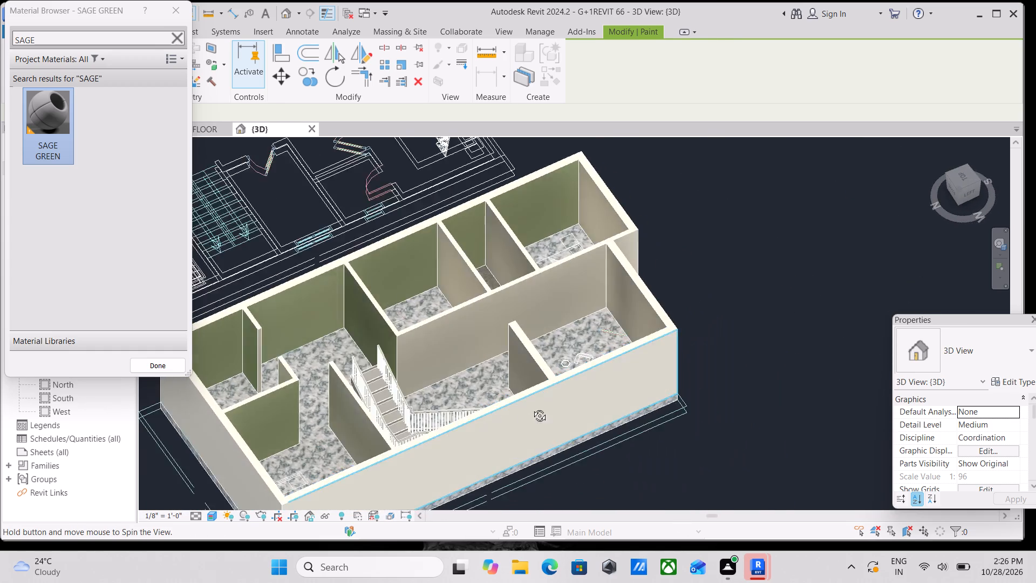
{"action": "middle_click_drag", "start_coordinate": [531, 408], "coordinate": [562, 393], "text": "shift"}
{"action": "left_click", "coordinate": [367, 207]}
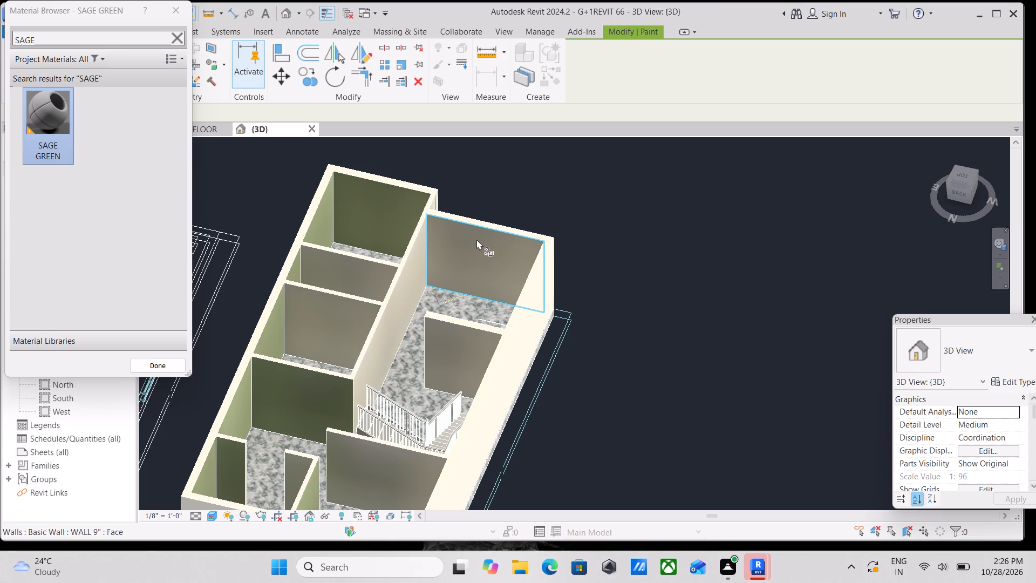
{"action": "left_click", "coordinate": [476, 239]}
{"action": "left_click", "coordinate": [335, 266]}
{"action": "left_click", "coordinate": [324, 312]}
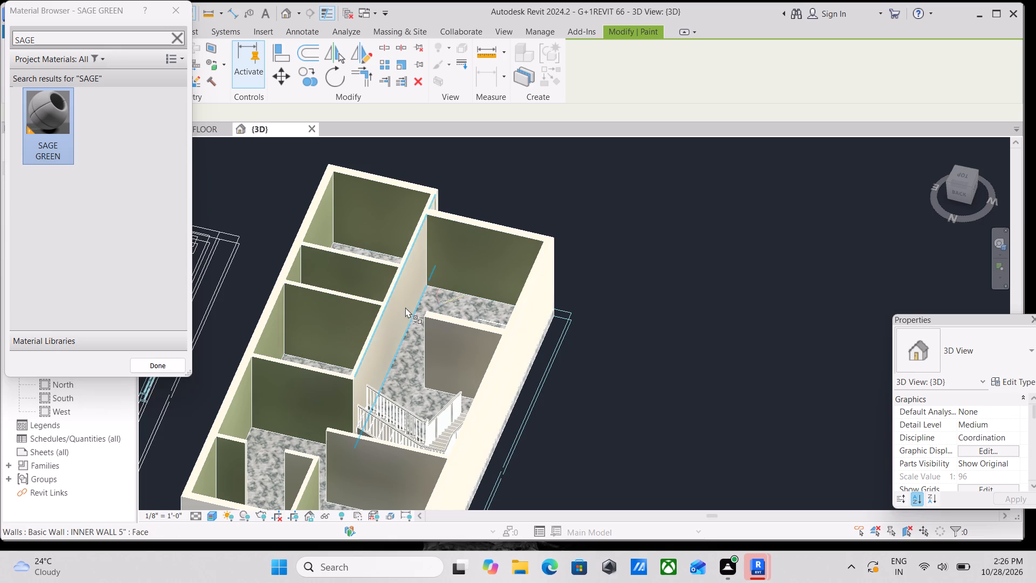
{"action": "left_click", "coordinate": [405, 307]}
Paint the small-room side of the long interior wall and the staircase-side face of the rear room partition with SAGE GREEN.
{"action": "middle_click_drag", "start_coordinate": [377, 306], "coordinate": [540, 344], "text": "shift"}
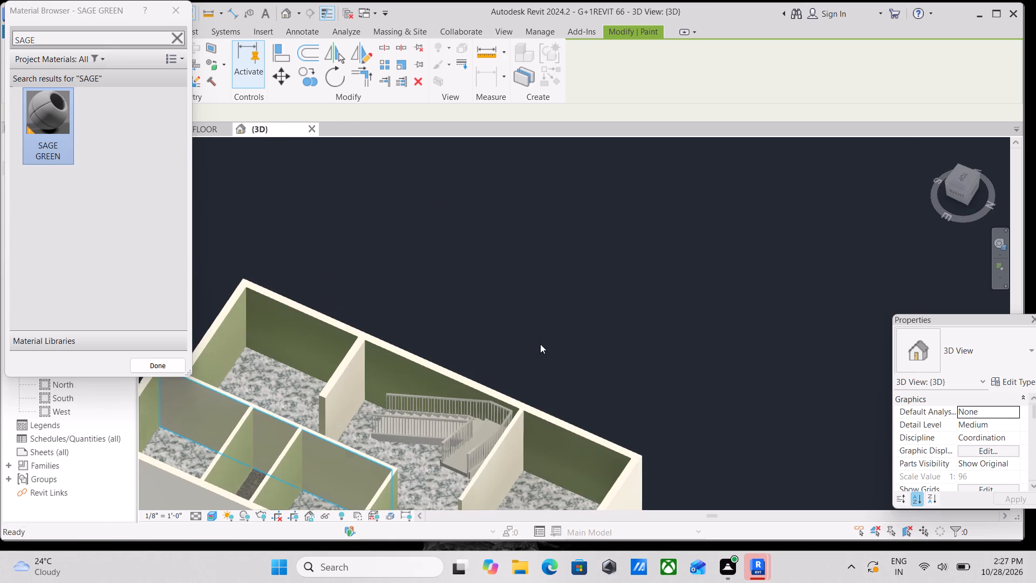
{"action": "left_click", "coordinate": [216, 403]}
{"action": "middle_click_drag", "start_coordinate": [223, 402], "coordinate": [342, 369]}
{"action": "middle_click_drag", "start_coordinate": [433, 403], "coordinate": [511, 394], "text": "shift"}
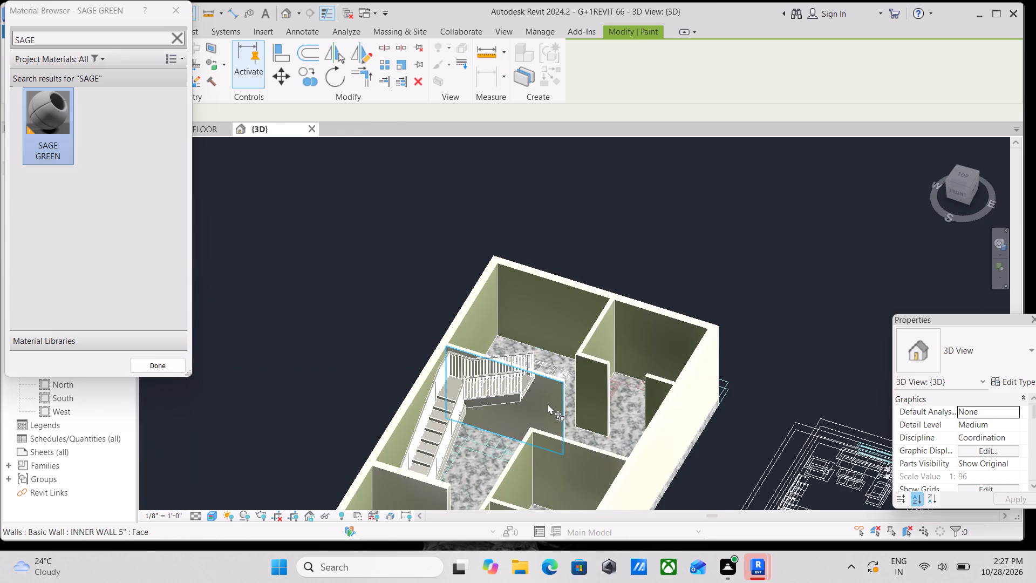
{"action": "left_click", "coordinate": [548, 404]}
Paint the staircase-facing side of the front room partition and the rear-room side of the staircase partition with SAGE GREEN.
{"action": "middle_click_drag", "start_coordinate": [504, 435], "coordinate": [634, 417], "text": "shift"}
{"action": "middle_click_drag", "start_coordinate": [496, 416], "coordinate": [584, 404], "text": "shift"}
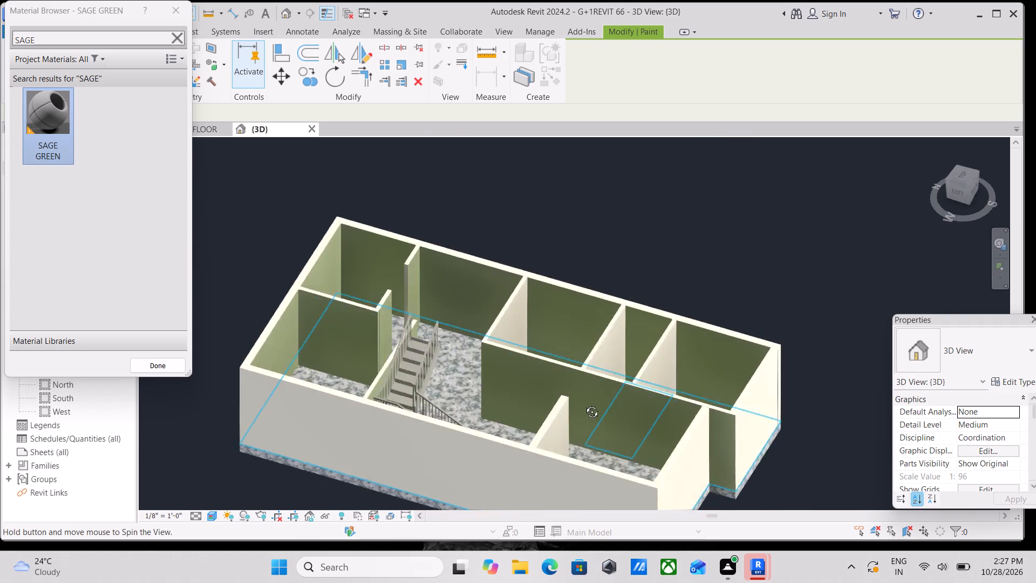
{"action": "middle_click_drag", "start_coordinate": [584, 404], "coordinate": [676, 358], "text": "shift"}
{"action": "middle_click_drag", "start_coordinate": [473, 421], "coordinate": [609, 365], "text": "shift"}
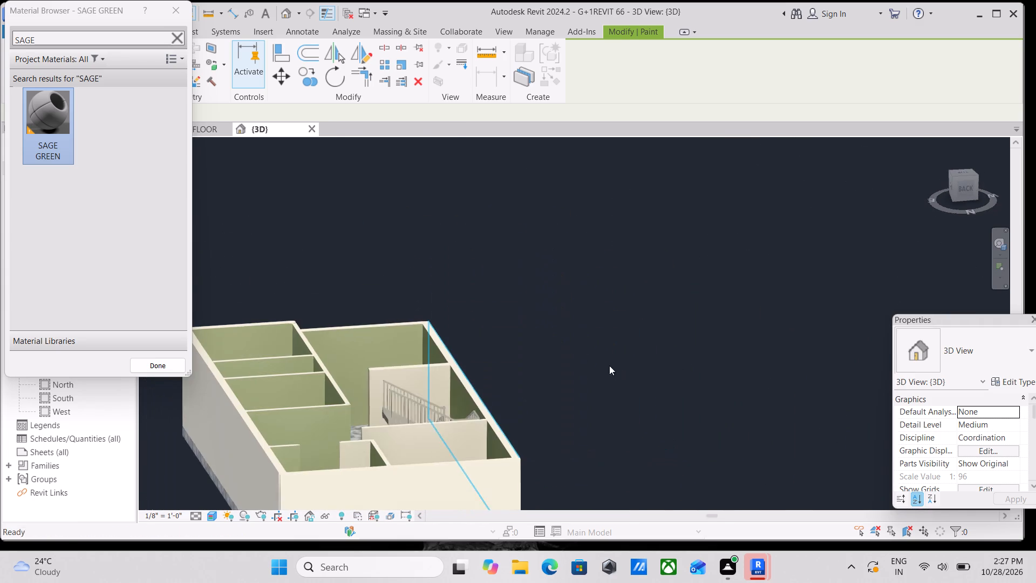
{"action": "middle_click_drag", "start_coordinate": [358, 410], "coordinate": [456, 484], "text": "shift"}
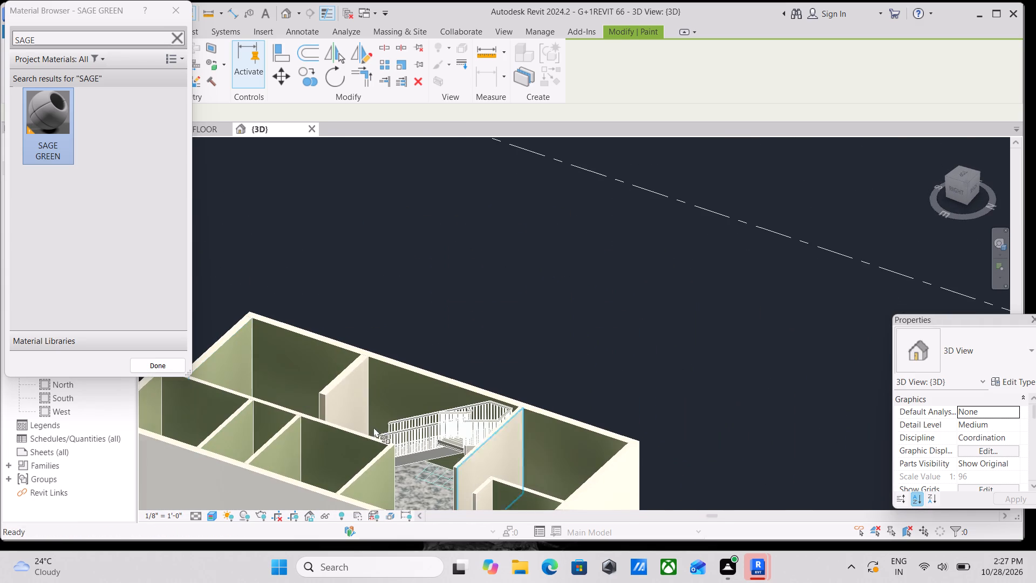
{"action": "left_click", "coordinate": [355, 392]}
{"action": "middle_click_drag", "start_coordinate": [352, 428], "coordinate": [510, 412], "text": "shift"}
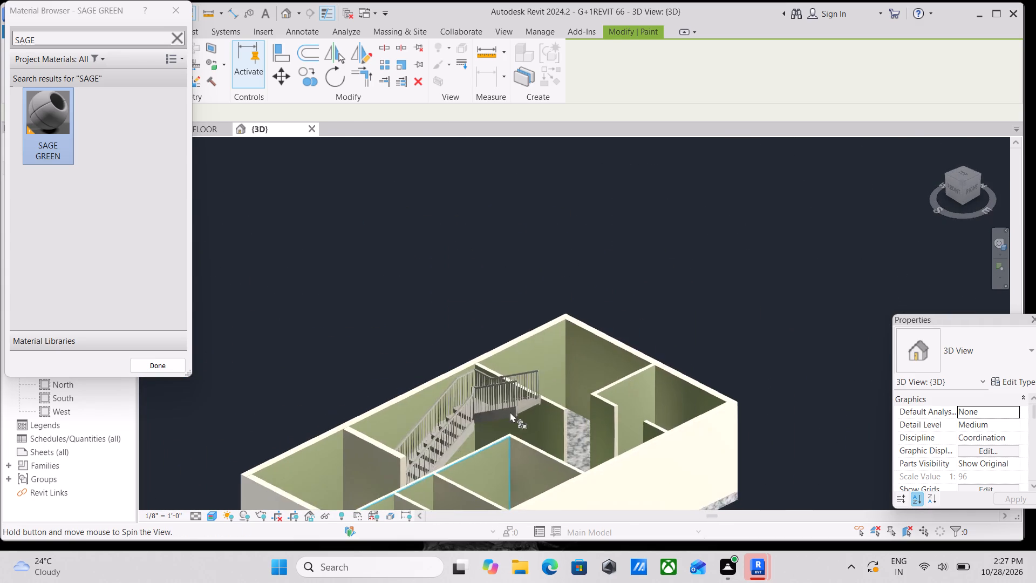
{"action": "middle_click_drag", "start_coordinate": [461, 425], "coordinate": [220, 506], "text": "shift"}
{"action": "middle_click_drag", "start_coordinate": [336, 496], "coordinate": [331, 439], "text": "shift"}
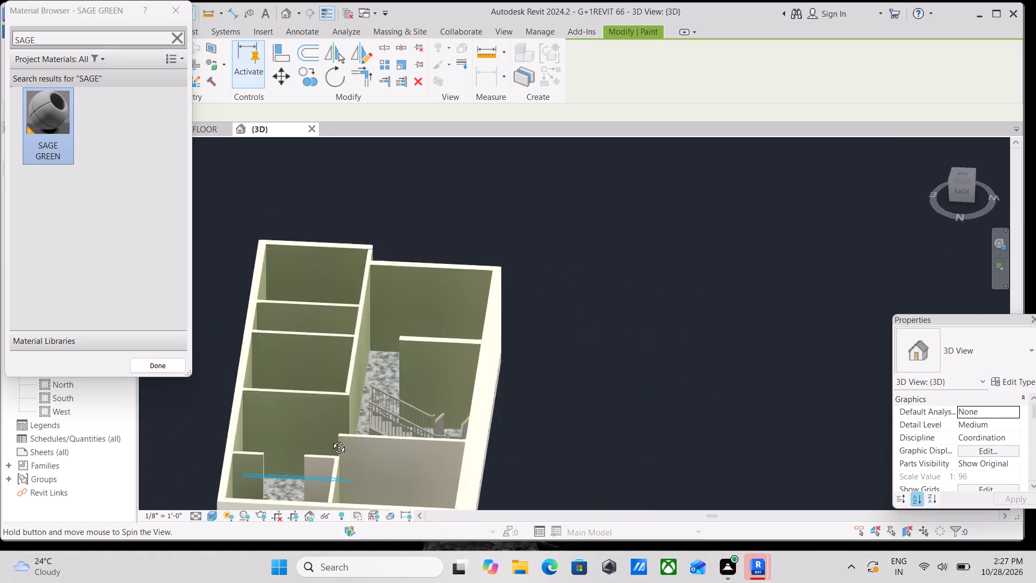
{"action": "middle_click_drag", "start_coordinate": [331, 439], "coordinate": [339, 437], "text": "shift"}
{"action": "left_click", "coordinate": [430, 478]}
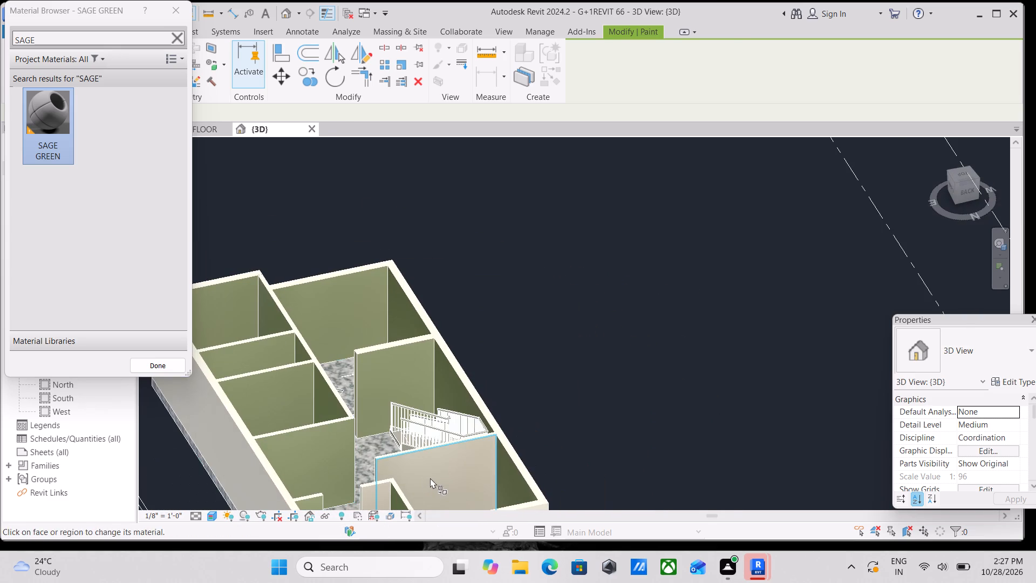
Paint the narrow end face of the partition between the front room and the staircase hall with SAGE GREEN.
{"action": "middle_click_drag", "start_coordinate": [347, 478], "coordinate": [629, 449], "text": "shift"}
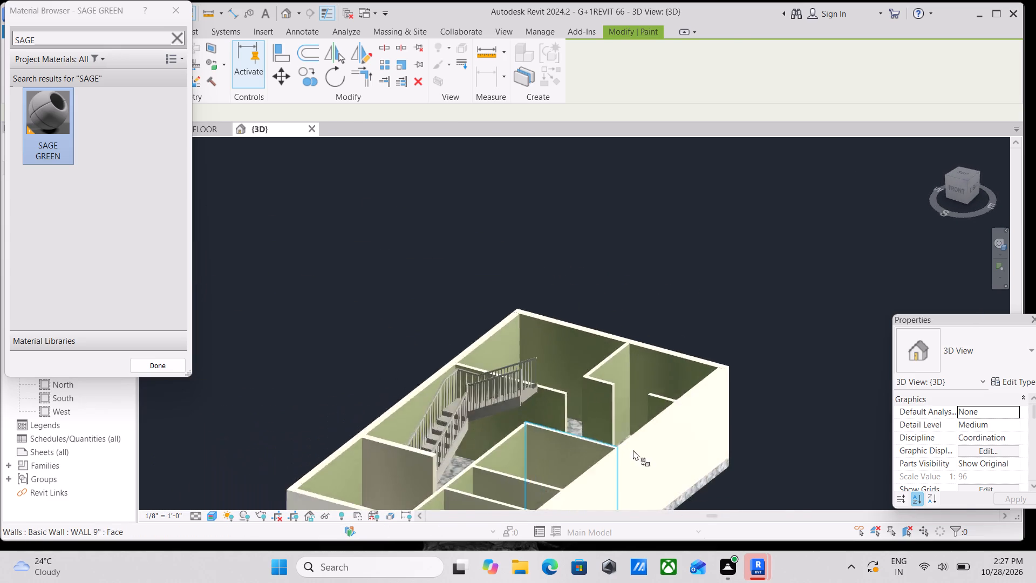
{"action": "middle_click_drag", "start_coordinate": [496, 435], "coordinate": [425, 416], "text": "shift"}
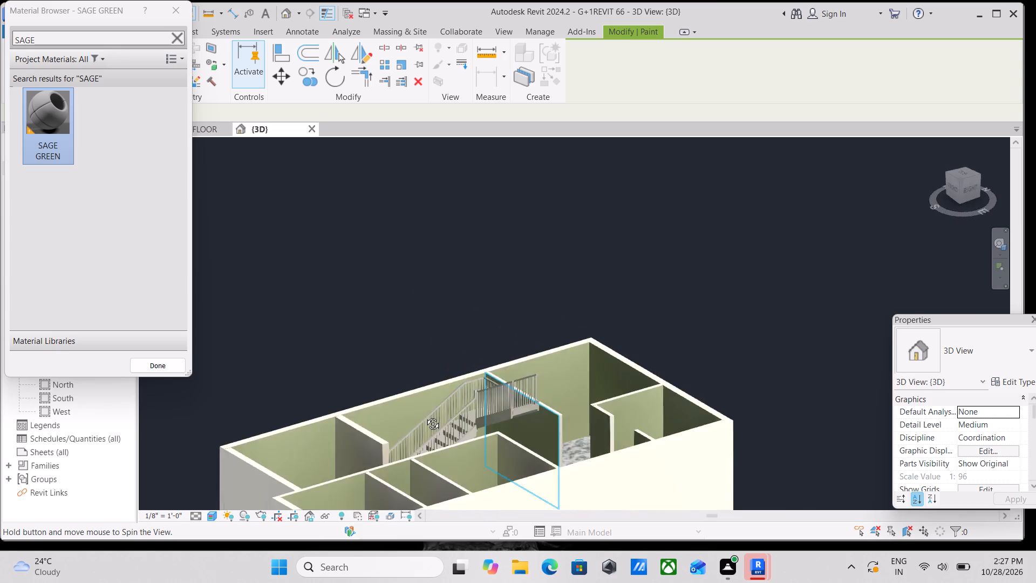
{"action": "middle_click_drag", "start_coordinate": [425, 416], "coordinate": [333, 452], "text": "shift"}
{"action": "middle_click_drag", "start_coordinate": [465, 455], "coordinate": [258, 414], "text": "shift"}
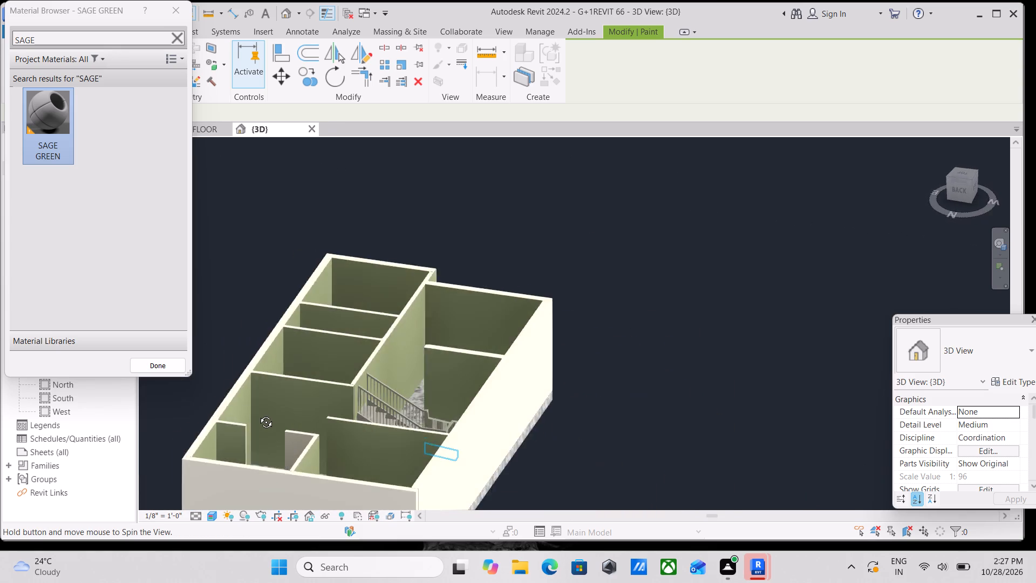
{"action": "middle_click_drag", "start_coordinate": [258, 414], "coordinate": [361, 477], "text": "shift"}
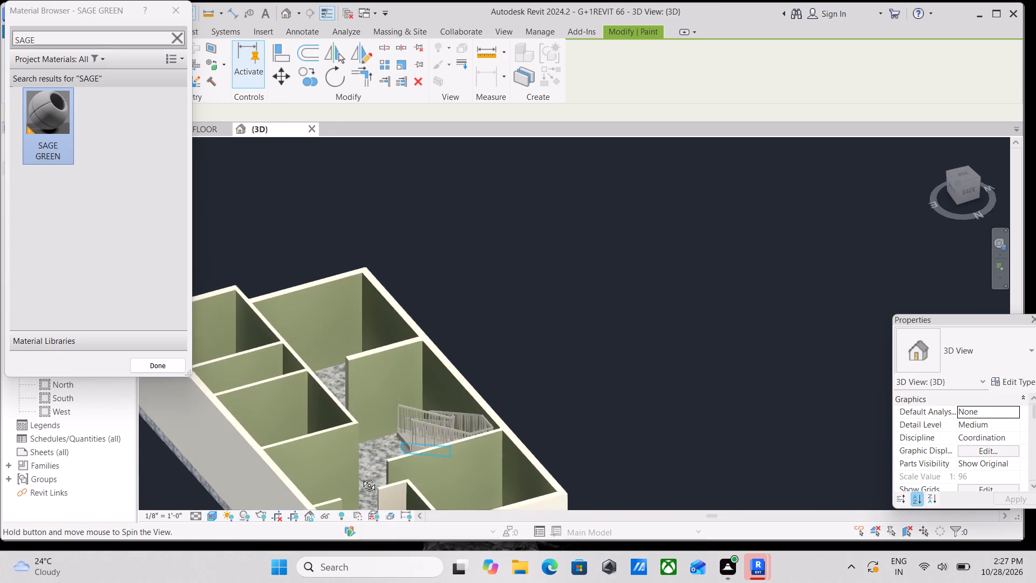
{"action": "middle_click_drag", "start_coordinate": [361, 477], "coordinate": [360, 482], "text": "shift"}
{"action": "middle_click_drag", "start_coordinate": [278, 417], "coordinate": [280, 412], "text": "shift"}
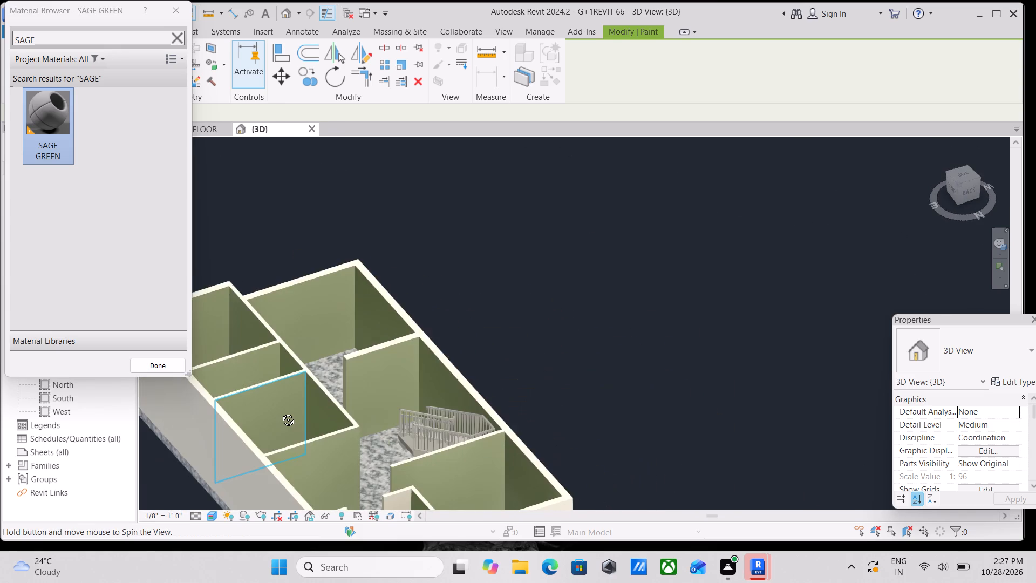
{"action": "middle_click_drag", "start_coordinate": [280, 412], "coordinate": [406, 449], "text": "shift"}
{"action": "scroll", "coordinate": [339, 431], "scroll_direction": "up", "scroll_amount": 7}
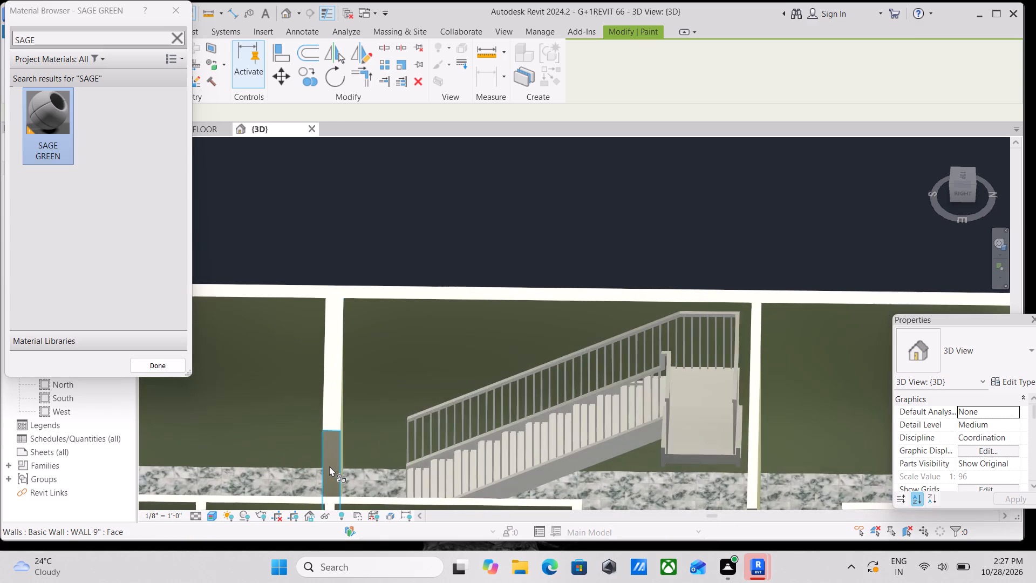
{"action": "scroll", "coordinate": [329, 466], "scroll_direction": "up", "scroll_amount": 2}
{"action": "left_click", "coordinate": [329, 466]}
Paint the unpainted face of the short partition in the rear rooms with SAGE GREEN.
{"action": "scroll", "coordinate": [343, 423], "scroll_direction": "down", "scroll_amount": 4}
{"action": "middle_click_drag", "start_coordinate": [449, 458], "coordinate": [316, 467], "text": "shift"}
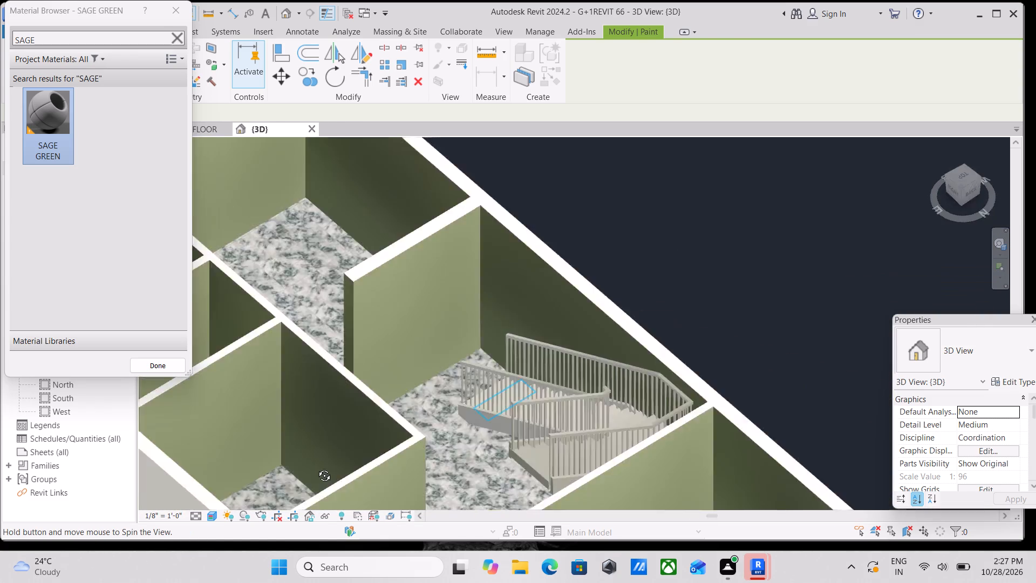
{"action": "middle_click_drag", "start_coordinate": [316, 467], "coordinate": [195, 443], "text": "shift"}
{"action": "scroll", "coordinate": [356, 410], "scroll_direction": "down", "scroll_amount": 2}
{"action": "middle_click_drag", "start_coordinate": [356, 410], "coordinate": [394, 394], "text": "shift"}
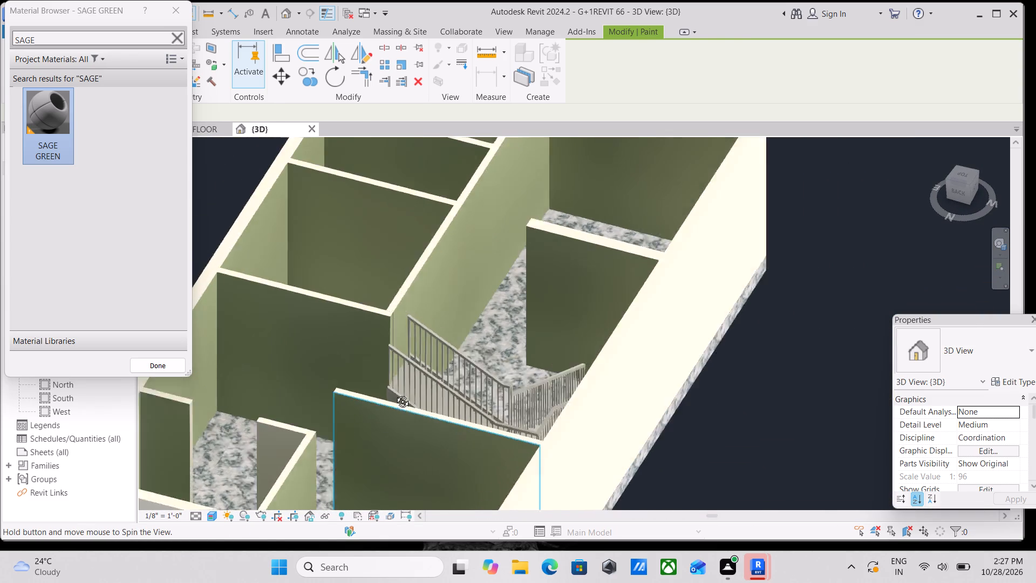
{"action": "middle_click_drag", "start_coordinate": [394, 394], "coordinate": [396, 393], "text": "shift"}
{"action": "left_click", "coordinate": [287, 460]}
Paint the narrow end faces of the staircase partition and the neighbouring short rear-room partition with SAGE GREEN.
{"action": "middle_click_drag", "start_coordinate": [365, 479], "coordinate": [403, 442], "text": "shift"}
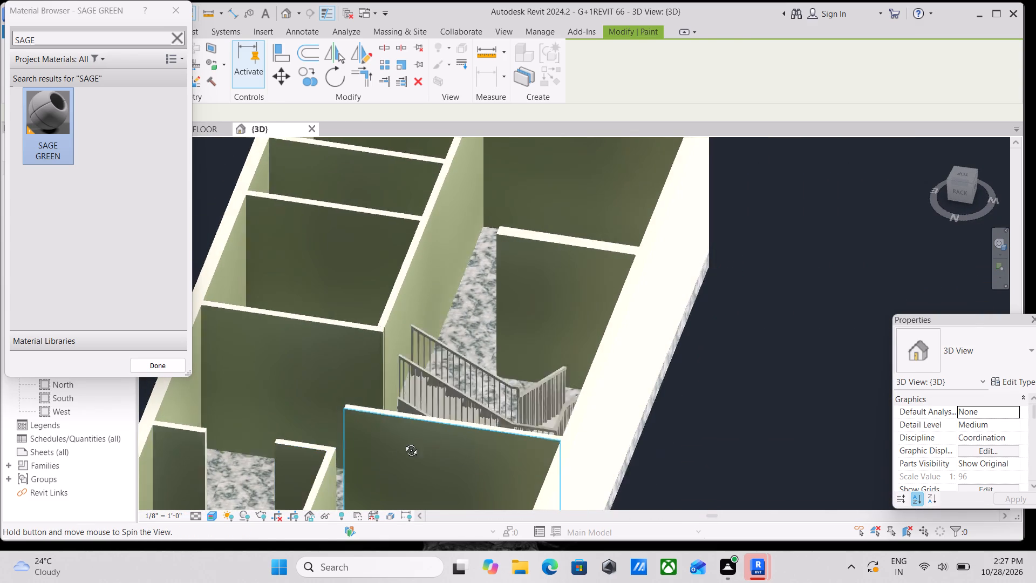
{"action": "middle_click_drag", "start_coordinate": [403, 442], "coordinate": [500, 394], "text": "shift"}
{"action": "middle_click_drag", "start_coordinate": [479, 431], "coordinate": [553, 506], "text": "shift"}
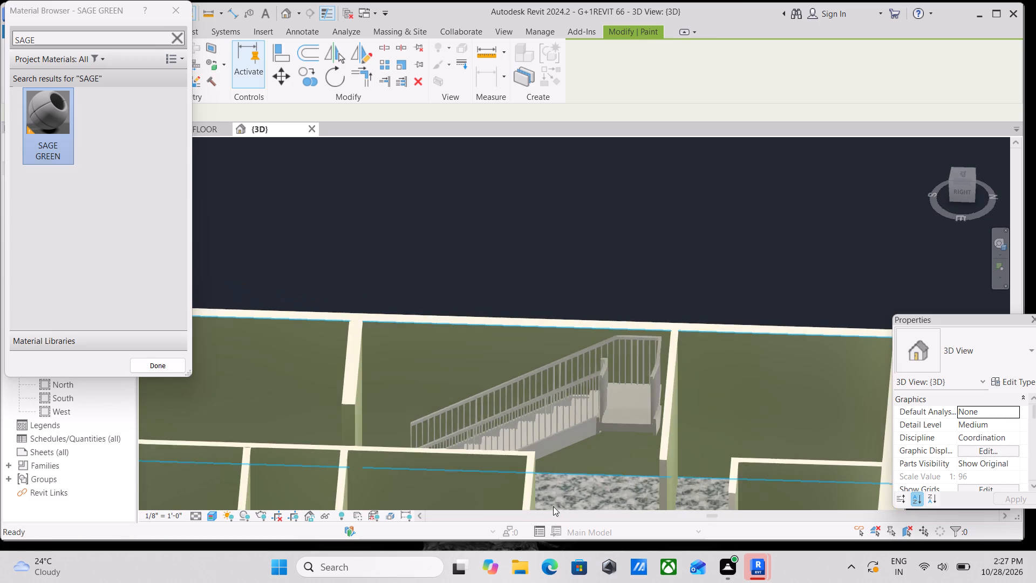
{"action": "middle_click_drag", "start_coordinate": [595, 431], "coordinate": [351, 358]}
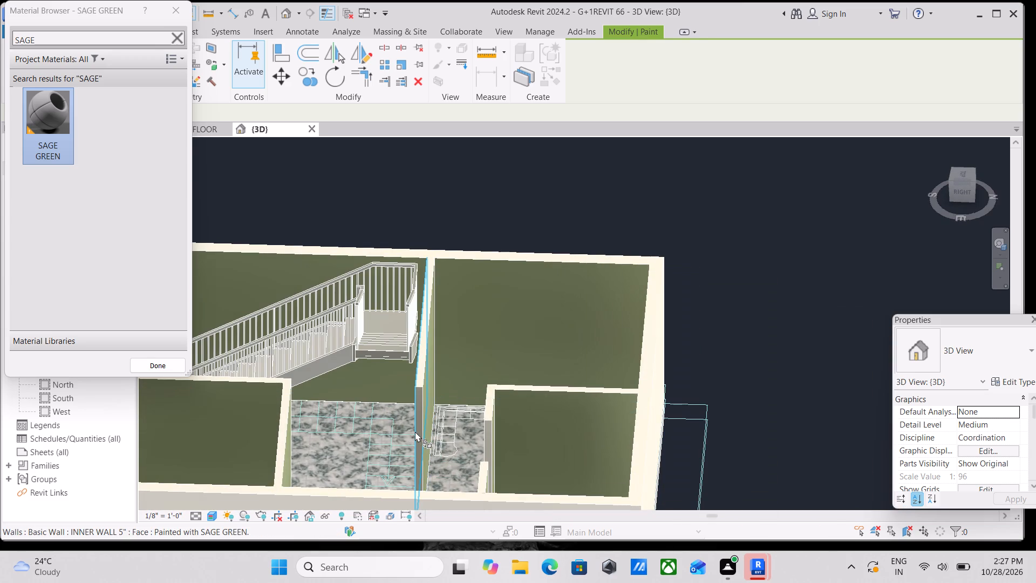
{"action": "scroll", "coordinate": [417, 443], "scroll_direction": "up", "scroll_amount": 6}
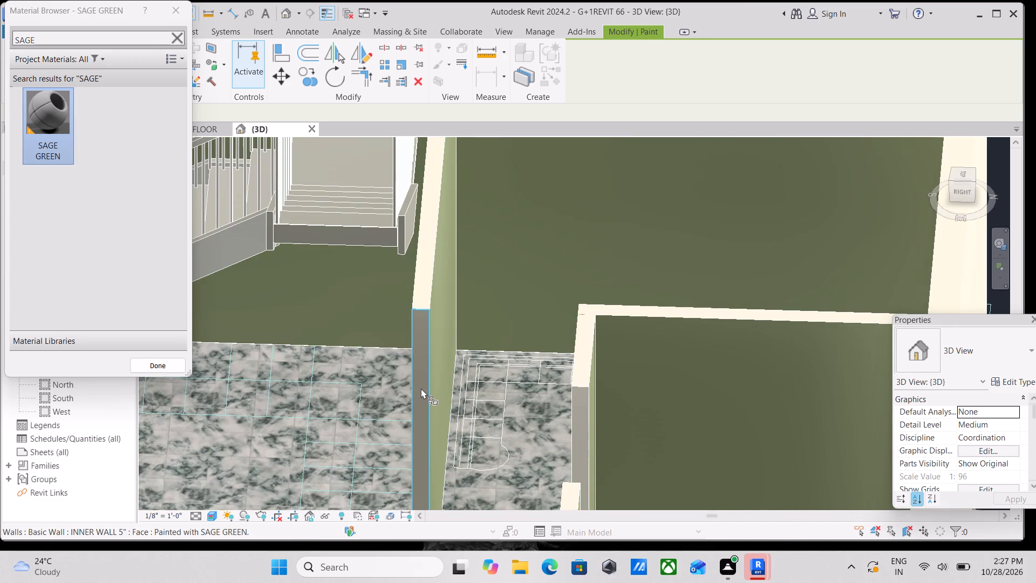
{"action": "left_click", "coordinate": [421, 388]}
{"action": "left_click", "coordinate": [581, 424]}
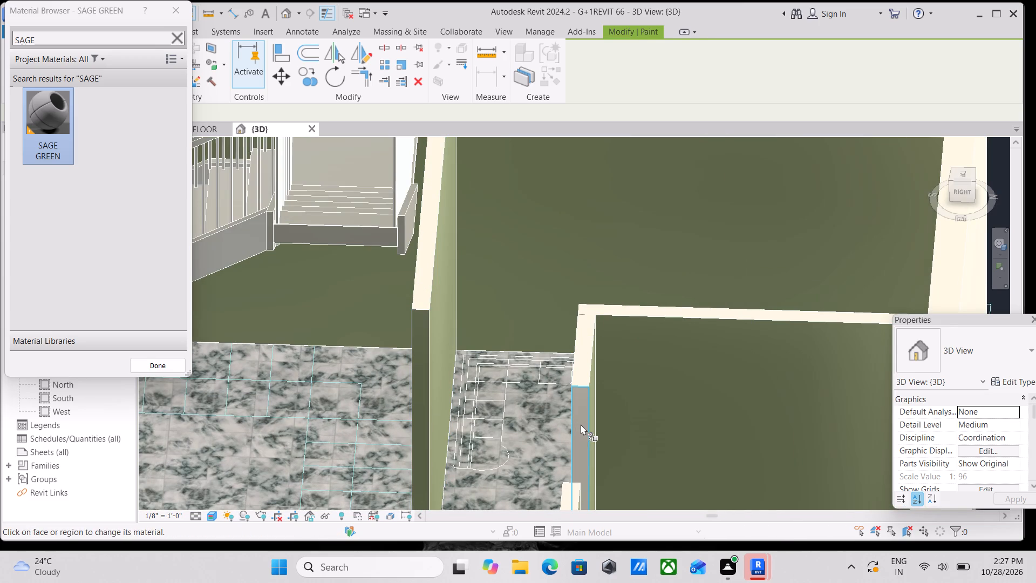
Paint the unpainted faces of the front room partition and the three cross partitions between the side rooms with SAGE GREEN.
{"action": "middle_click_drag", "start_coordinate": [528, 426], "coordinate": [700, 415], "text": "shift"}
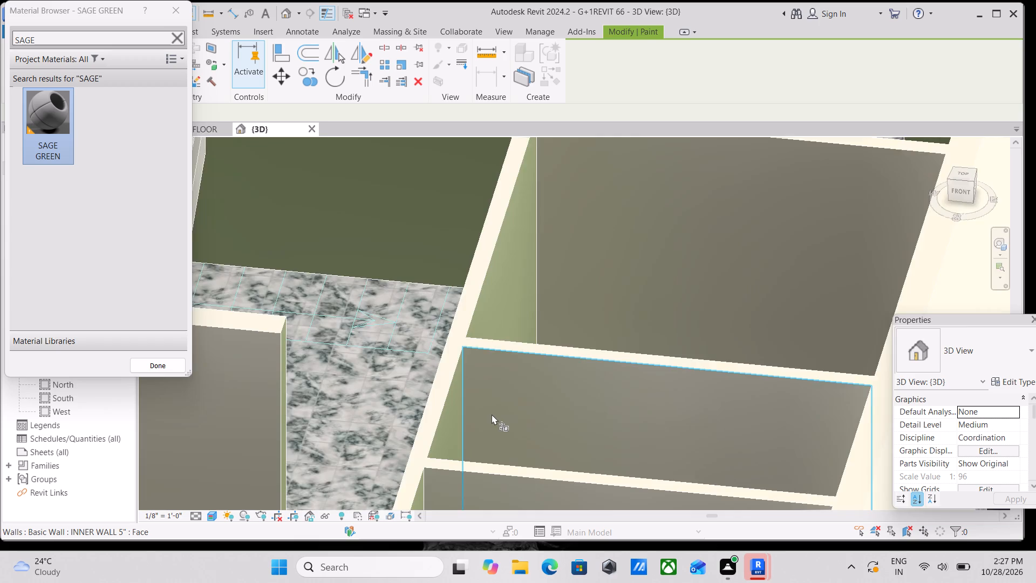
{"action": "scroll", "coordinate": [492, 414], "scroll_direction": "down", "scroll_amount": 9}
{"action": "middle_click_drag", "start_coordinate": [448, 432], "coordinate": [531, 430], "text": "shift"}
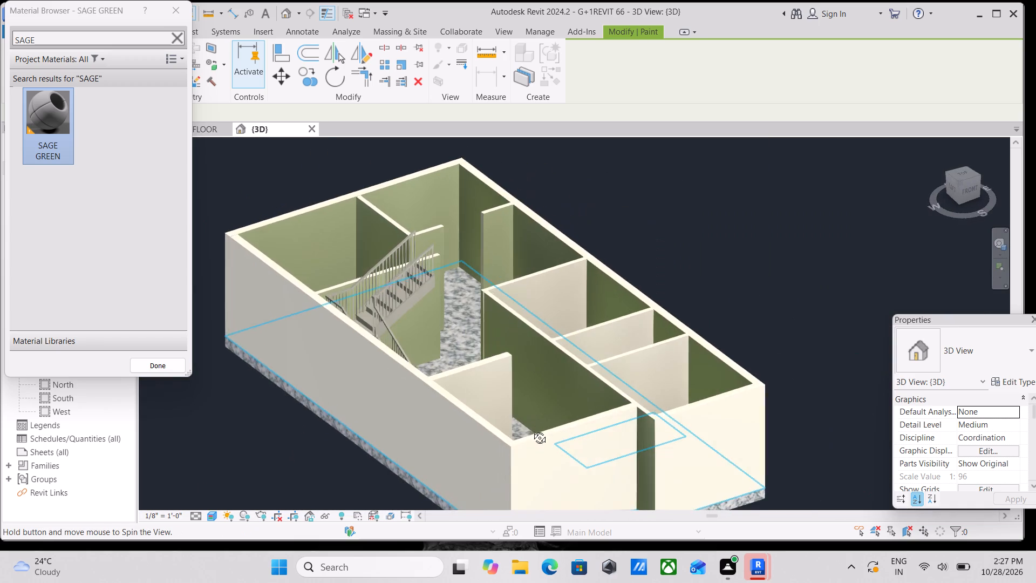
{"action": "middle_click_drag", "start_coordinate": [531, 430], "coordinate": [387, 457], "text": "shift"}
{"action": "scroll", "coordinate": [581, 370], "scroll_direction": "up", "scroll_amount": 6}
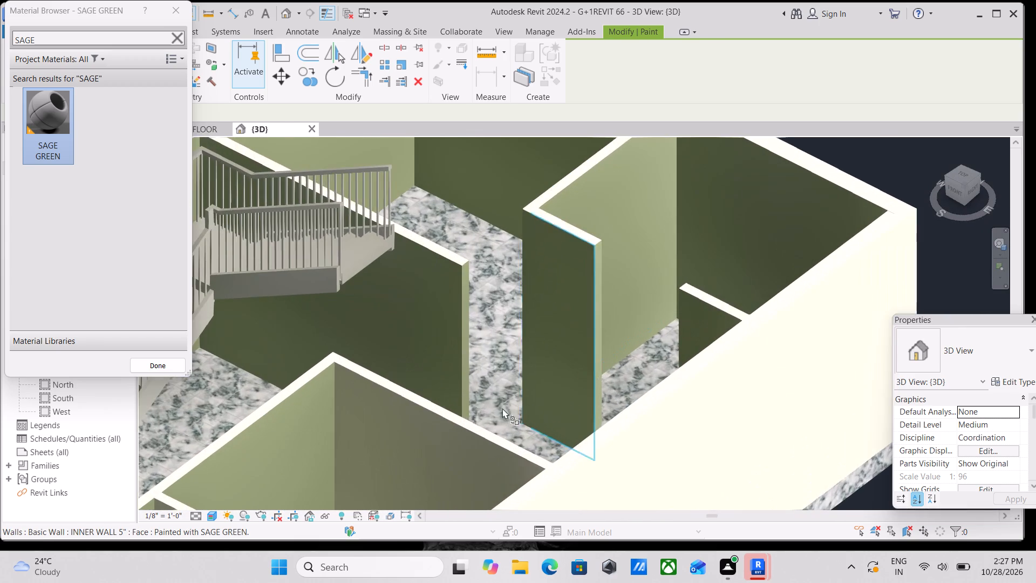
{"action": "middle_click_drag", "start_coordinate": [489, 409], "coordinate": [647, 356], "text": "shift"}
{"action": "scroll", "coordinate": [481, 401], "scroll_direction": "down", "scroll_amount": 3}
{"action": "scroll", "coordinate": [318, 384], "scroll_direction": "down", "scroll_amount": 2}
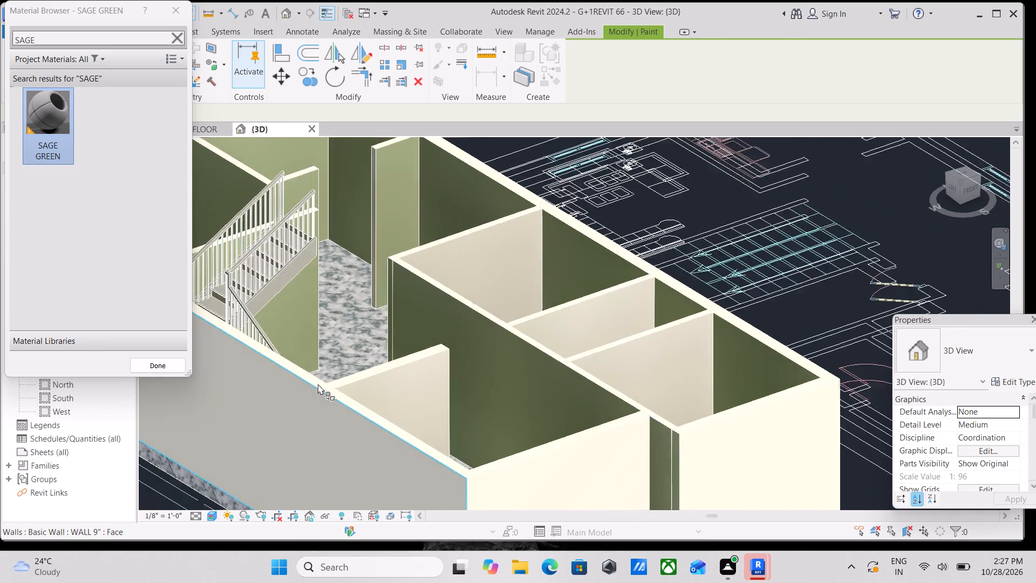
{"action": "middle_click_drag", "start_coordinate": [318, 384], "coordinate": [359, 443]}
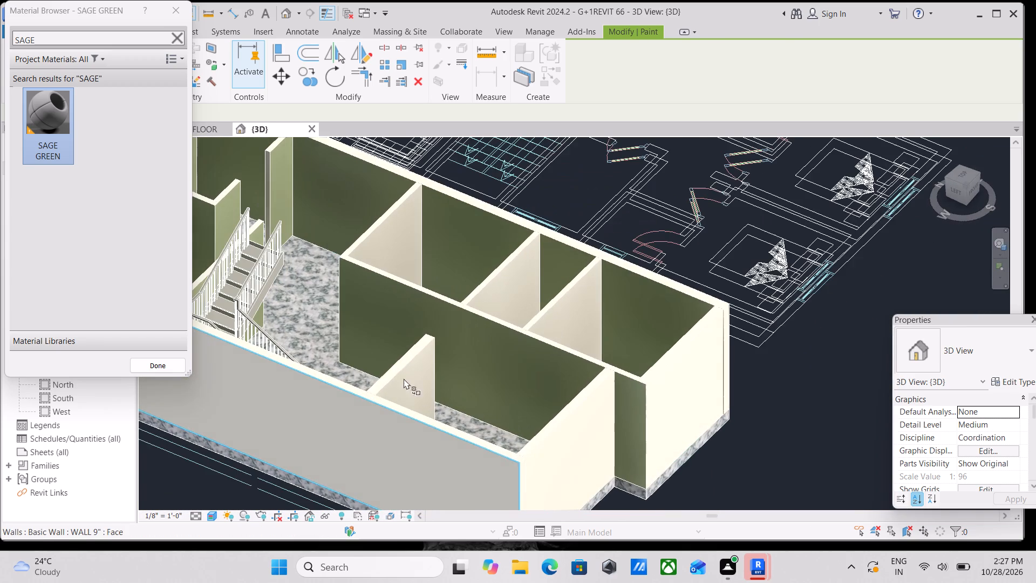
{"action": "left_click", "coordinate": [411, 360]}
{"action": "left_click", "coordinate": [571, 310]}
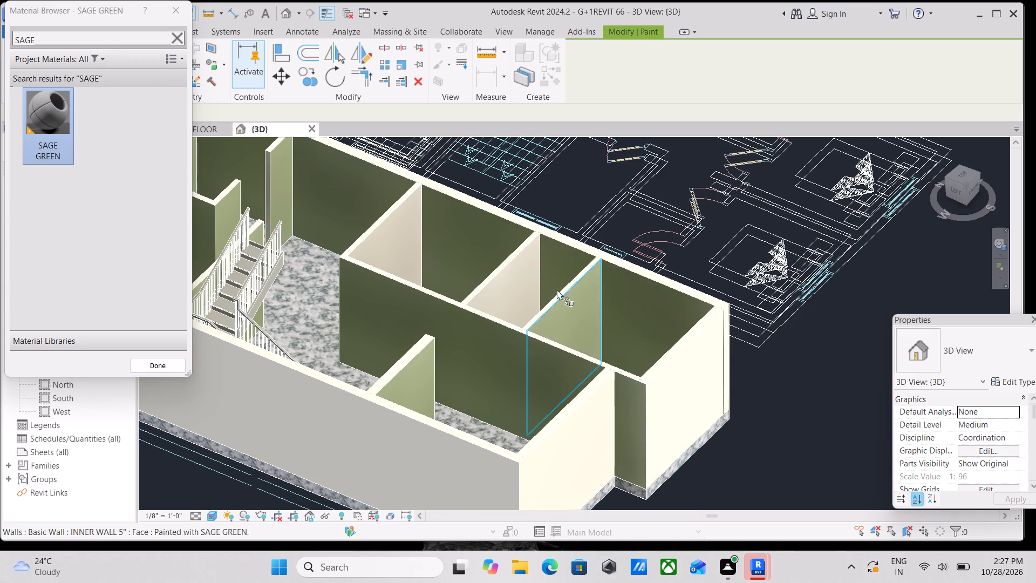
{"action": "left_click", "coordinate": [500, 282]}
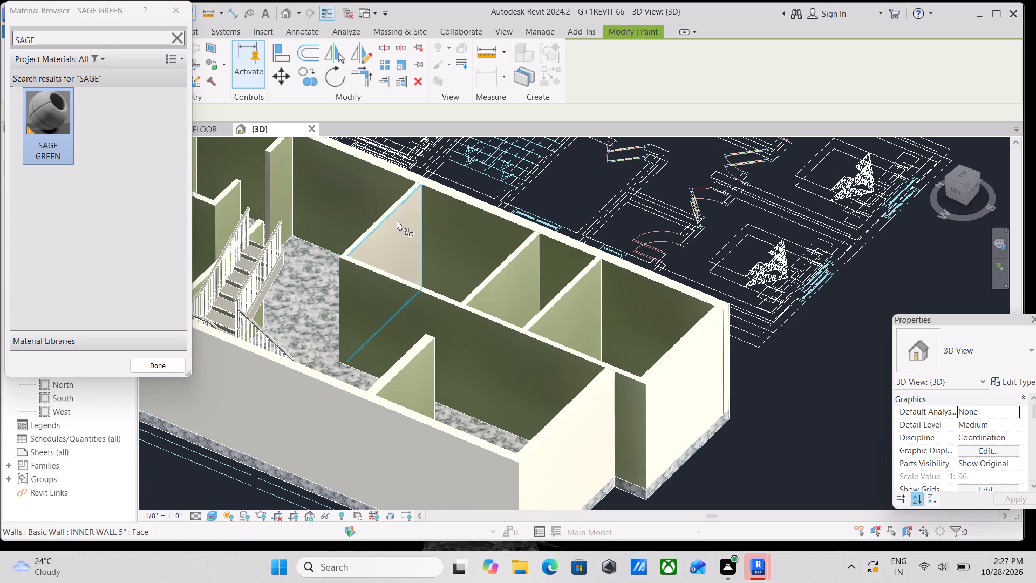
{"action": "left_click", "coordinate": [381, 228]}
Paint the narrow end face of the short 5" inner wall projecting from the long outer wall in the rear rooms with SAGE GREEN.
{"action": "middle_click_drag", "start_coordinate": [503, 269], "coordinate": [407, 364], "text": "shift"}
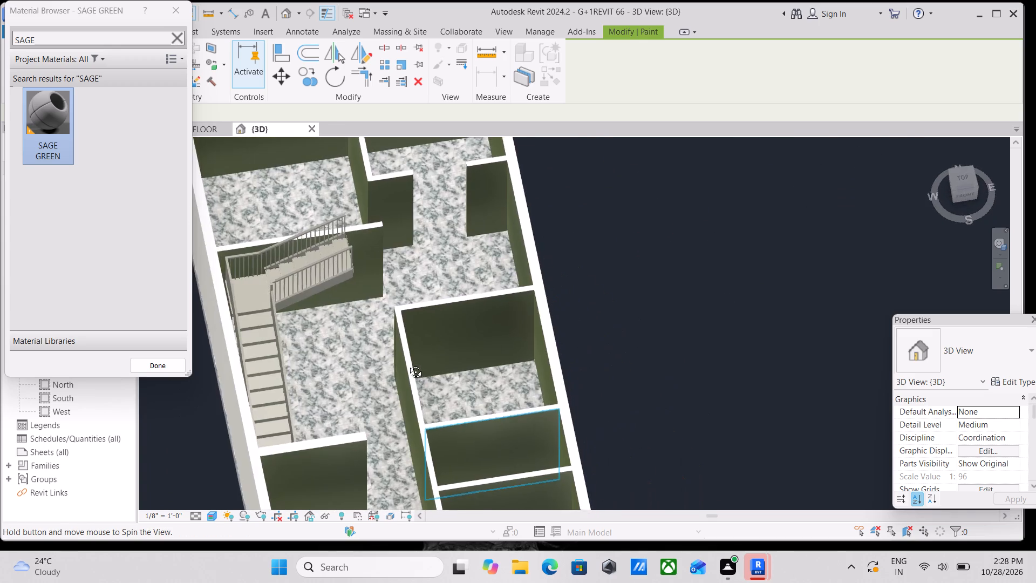
{"action": "middle_click_drag", "start_coordinate": [407, 364], "coordinate": [522, 307], "text": "shift"}
{"action": "middle_click_drag", "start_coordinate": [354, 310], "coordinate": [574, 450]}
{"action": "scroll", "coordinate": [426, 292], "scroll_direction": "up", "scroll_amount": 3}
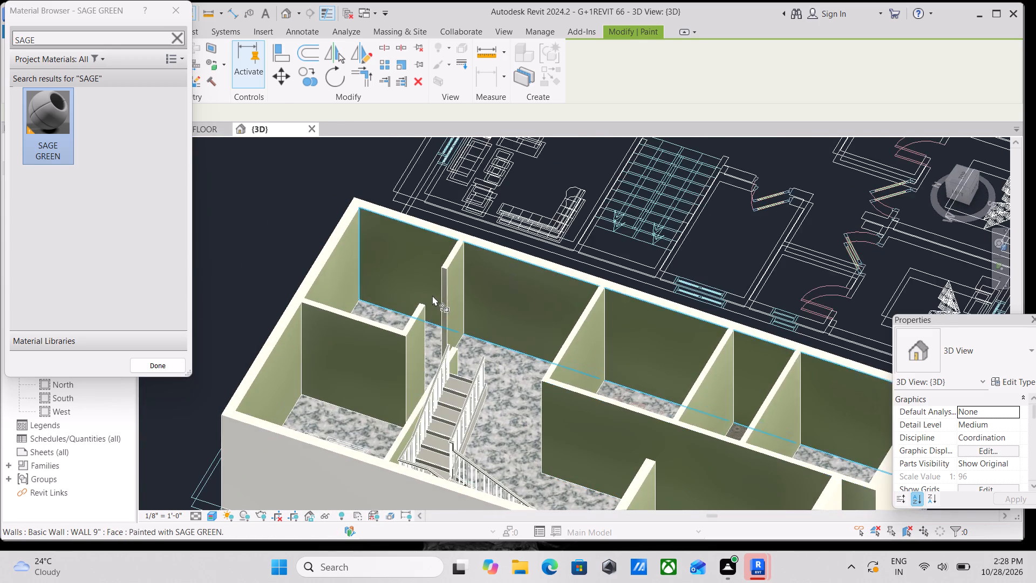
{"action": "scroll", "coordinate": [432, 295], "scroll_direction": "up", "scroll_amount": 11}
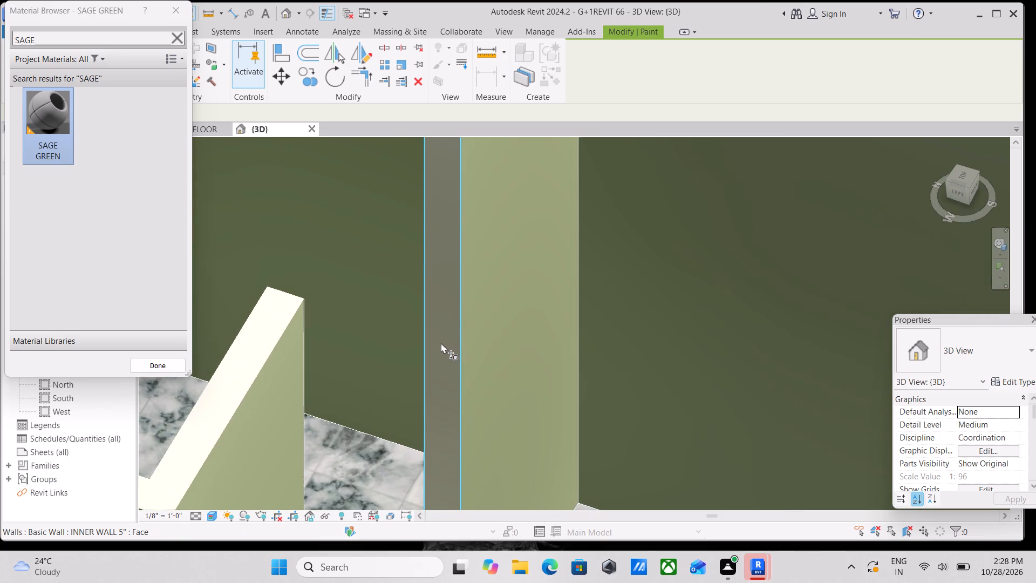
{"action": "left_click", "coordinate": [441, 343]}
Inspect the partitions and wall ends from all sides of the house for unpainted faces, and end the Paint command.
{"action": "scroll", "coordinate": [441, 343], "scroll_direction": "down", "scroll_amount": 14}
{"action": "scroll", "coordinate": [595, 392], "scroll_direction": "down", "scroll_amount": 1}
{"action": "middle_click_drag", "start_coordinate": [594, 392], "coordinate": [517, 351]}
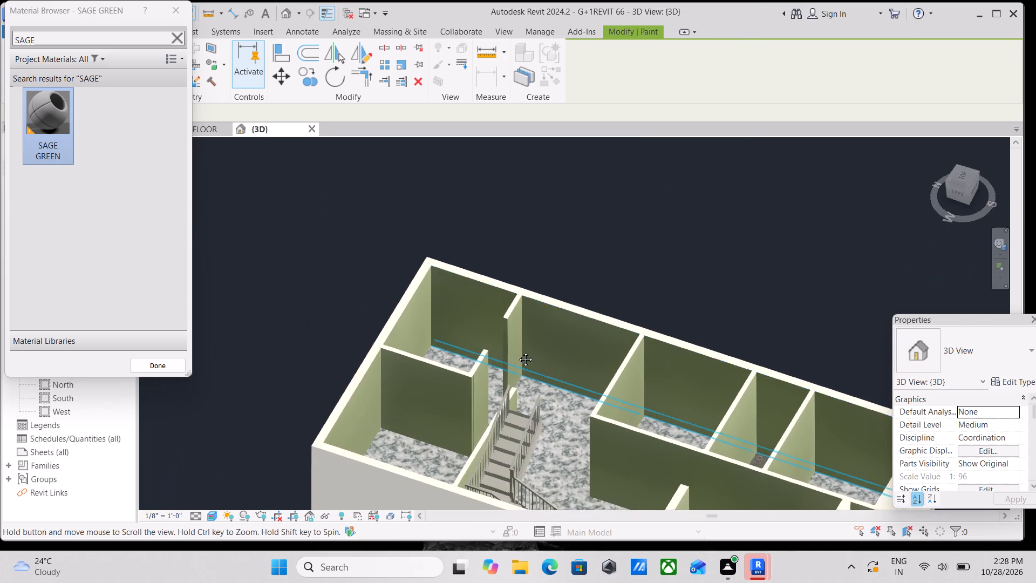
{"action": "middle_click_drag", "start_coordinate": [517, 351], "coordinate": [337, 245]}
{"action": "scroll", "coordinate": [440, 308], "scroll_direction": "down", "scroll_amount": 1}
{"action": "scroll", "coordinate": [451, 366], "scroll_direction": "up", "scroll_amount": 3}
{"action": "scroll", "coordinate": [404, 357], "scroll_direction": "up", "scroll_amount": 1}
{"action": "scroll", "coordinate": [404, 357], "scroll_direction": "down", "scroll_amount": 5}
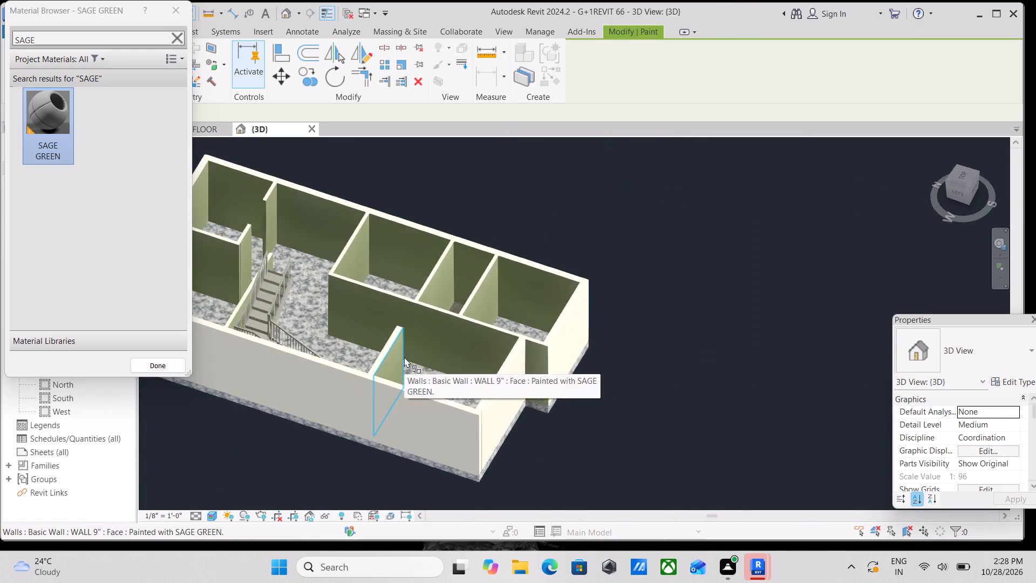
{"action": "scroll", "coordinate": [404, 357], "scroll_direction": "down", "scroll_amount": 1}
{"action": "middle_click_drag", "start_coordinate": [404, 357], "coordinate": [551, 302], "text": "shift"}
{"action": "scroll", "coordinate": [336, 341], "scroll_direction": "down", "scroll_amount": 1, "text": "shift"}
{"action": "middle_click_drag", "start_coordinate": [336, 341], "coordinate": [514, 323], "text": "shift"}
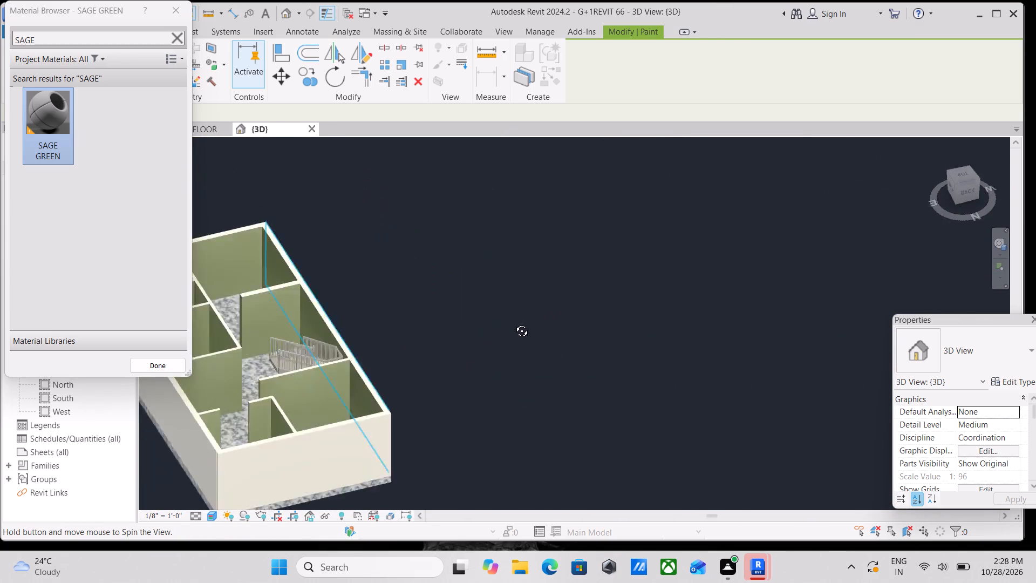
{"action": "middle_click_drag", "start_coordinate": [514, 323], "coordinate": [554, 313], "text": "shift"}
{"action": "scroll", "coordinate": [271, 372], "scroll_direction": "up", "scroll_amount": 6}
{"action": "middle_click_drag", "start_coordinate": [246, 334], "coordinate": [443, 385]}
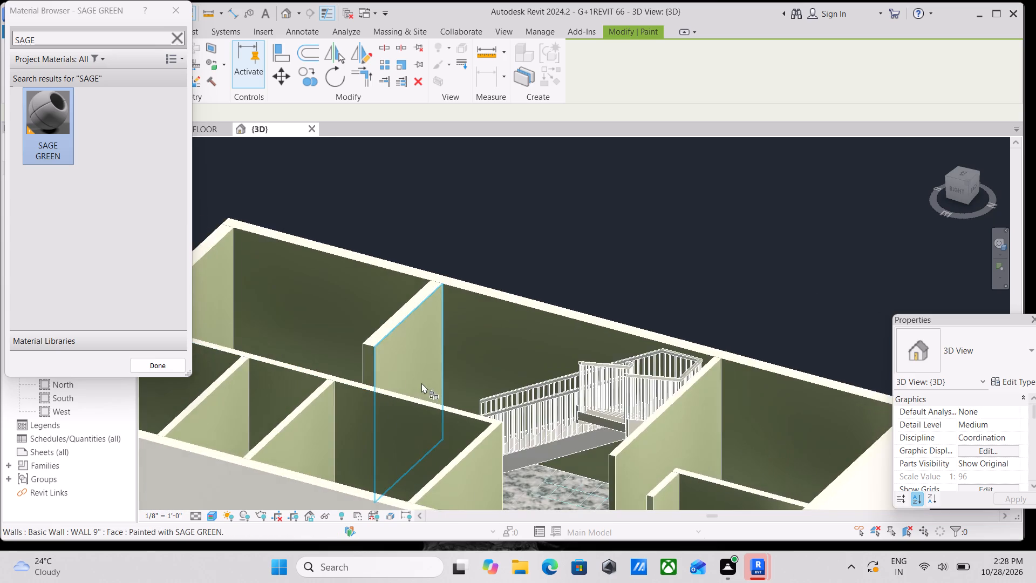
{"action": "scroll", "coordinate": [403, 376], "scroll_direction": "up", "scroll_amount": 12}
{"action": "scroll", "coordinate": [265, 371], "scroll_direction": "down", "scroll_amount": 7}
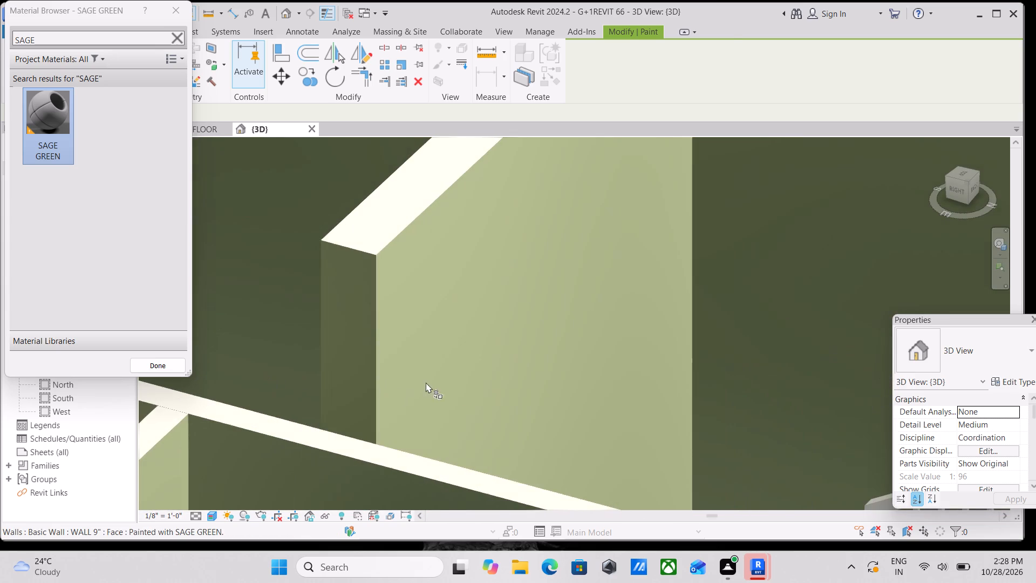
{"action": "scroll", "coordinate": [426, 382], "scroll_direction": "down", "scroll_amount": 8}
{"action": "middle_click_drag", "start_coordinate": [541, 418], "coordinate": [317, 435], "text": "shift"}
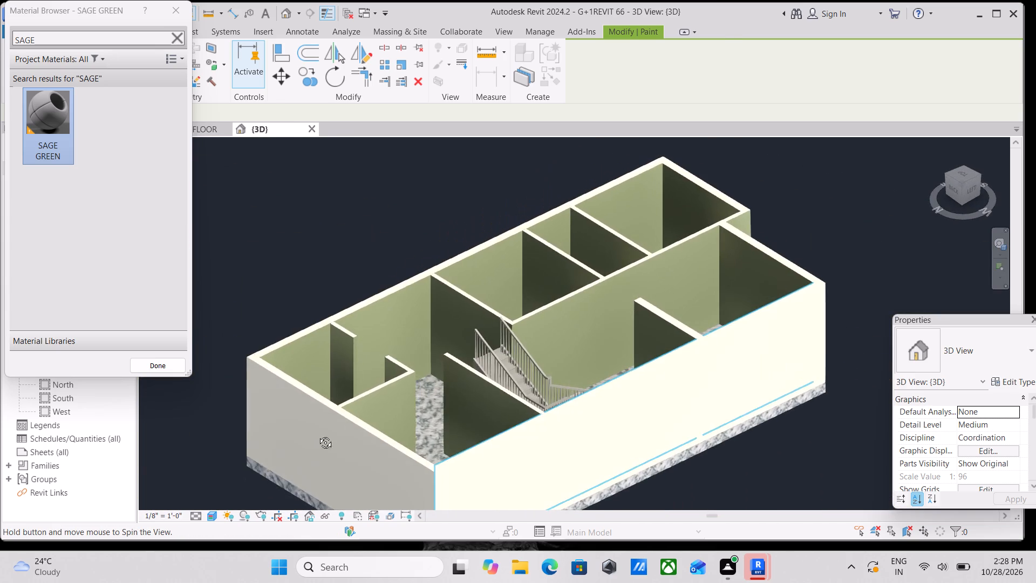
{"action": "middle_click_drag", "start_coordinate": [317, 435], "coordinate": [356, 459], "text": "shift"}
{"action": "scroll", "coordinate": [362, 458], "scroll_direction": "up", "scroll_amount": 3}
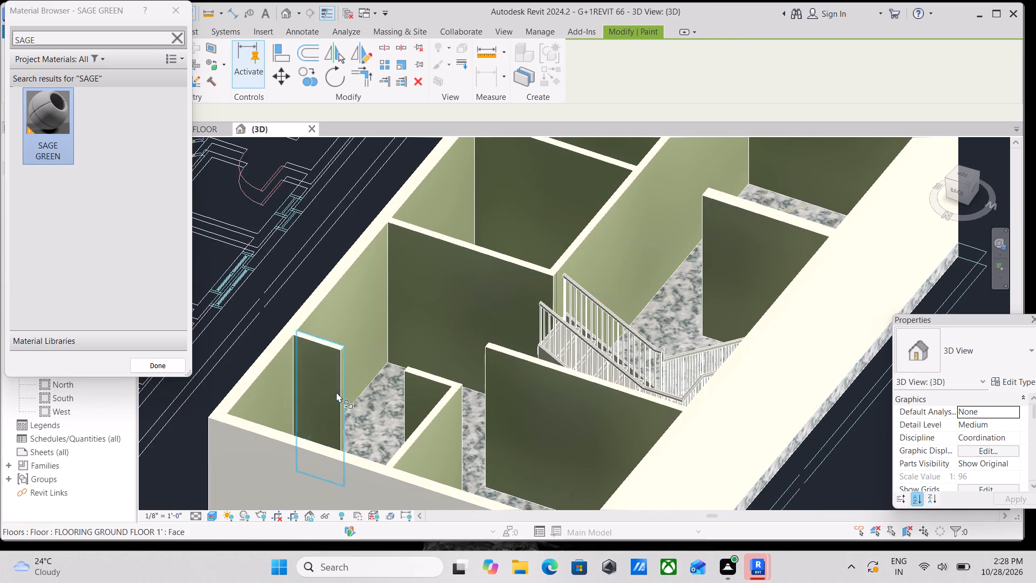
{"action": "key", "text": "Escape"}
{"action": "key", "text": "Escape"}
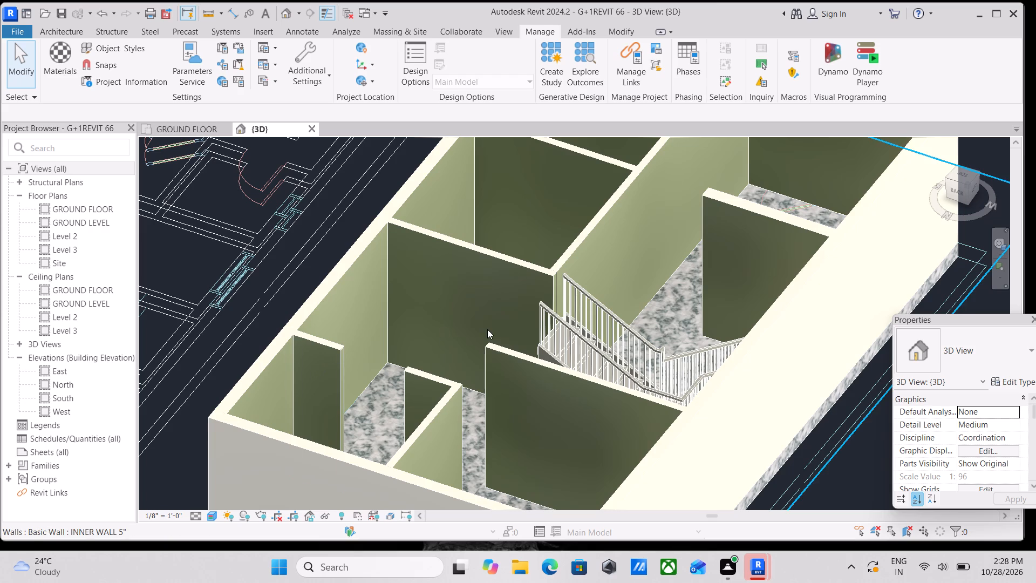
Review the painted rooms from several sides and examine the staircase's treads, risers and railings up close.
{"action": "scroll", "coordinate": [449, 338], "scroll_direction": "down", "scroll_amount": 2}
{"action": "scroll", "coordinate": [471, 418], "scroll_direction": "down", "scroll_amount": 2}
{"action": "scroll", "coordinate": [449, 288], "scroll_direction": "up", "scroll_amount": 2}
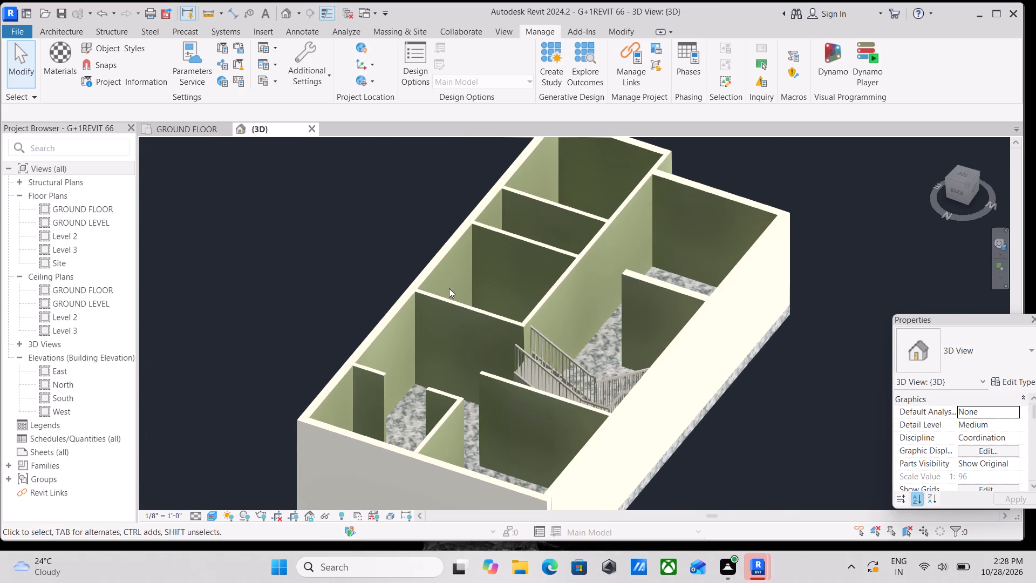
{"action": "key", "text": "Escape"}
{"action": "scroll", "coordinate": [453, 394], "scroll_direction": "up", "scroll_amount": 5}
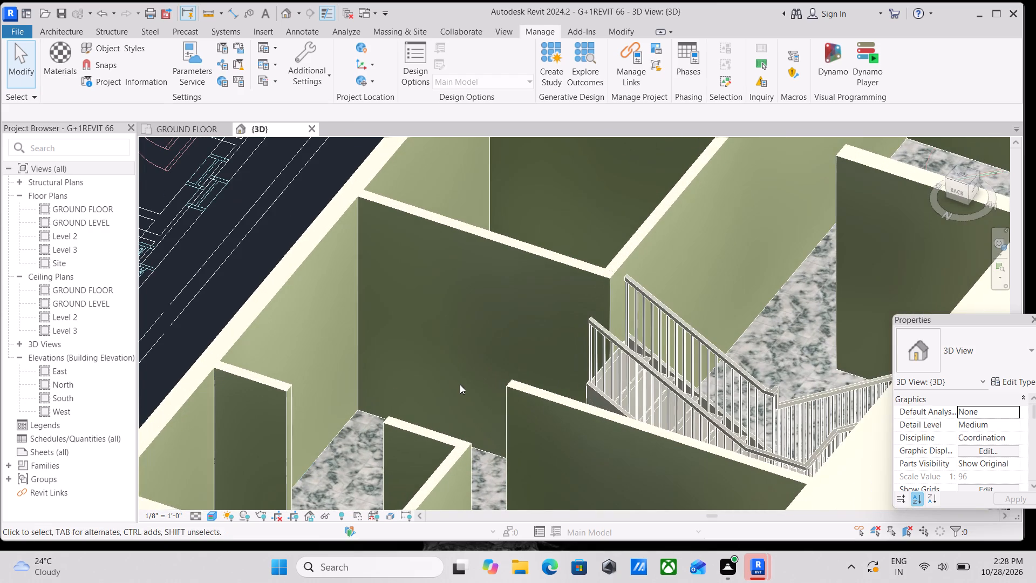
{"action": "middle_click_drag", "start_coordinate": [444, 355], "coordinate": [630, 324], "text": "shift"}
{"action": "scroll", "coordinate": [574, 347], "scroll_direction": "down", "scroll_amount": 3}
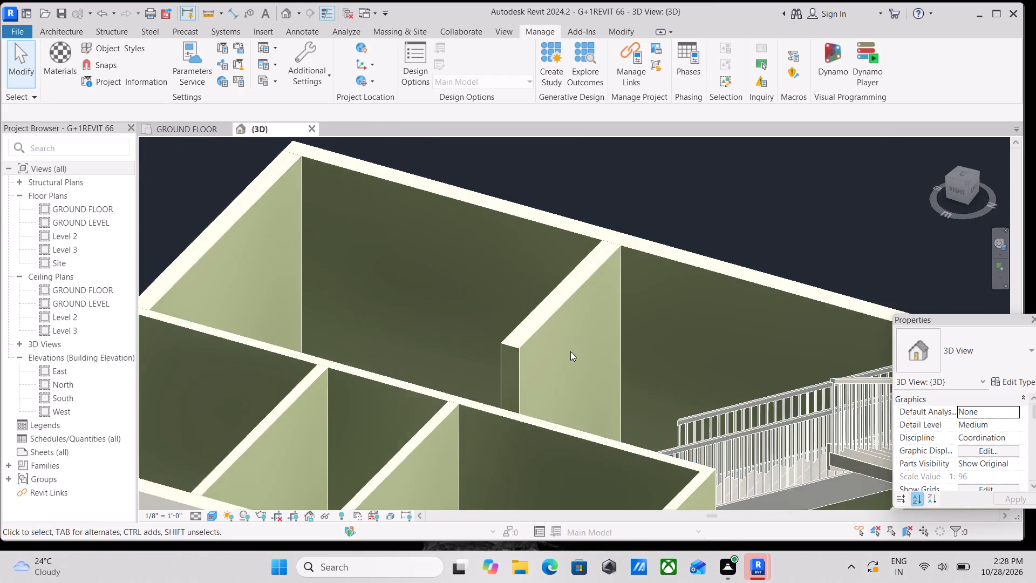
{"action": "scroll", "coordinate": [570, 351], "scroll_direction": "down", "scroll_amount": 3}
{"action": "middle_click_drag", "start_coordinate": [575, 376], "coordinate": [696, 339]}
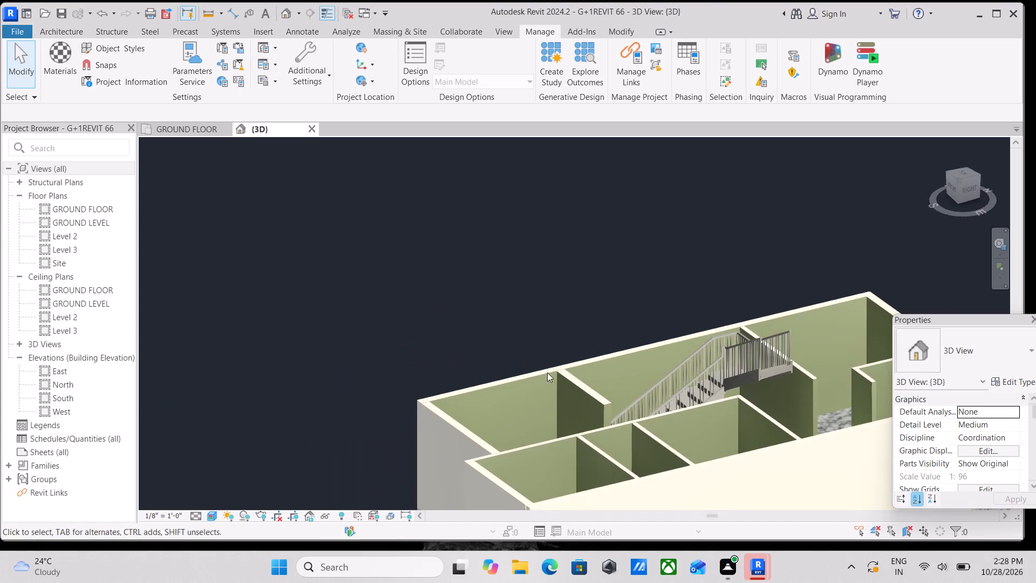
{"action": "middle_click_drag", "start_coordinate": [516, 371], "coordinate": [618, 438], "text": "shift"}
{"action": "scroll", "coordinate": [666, 372], "scroll_direction": "up", "scroll_amount": 6}
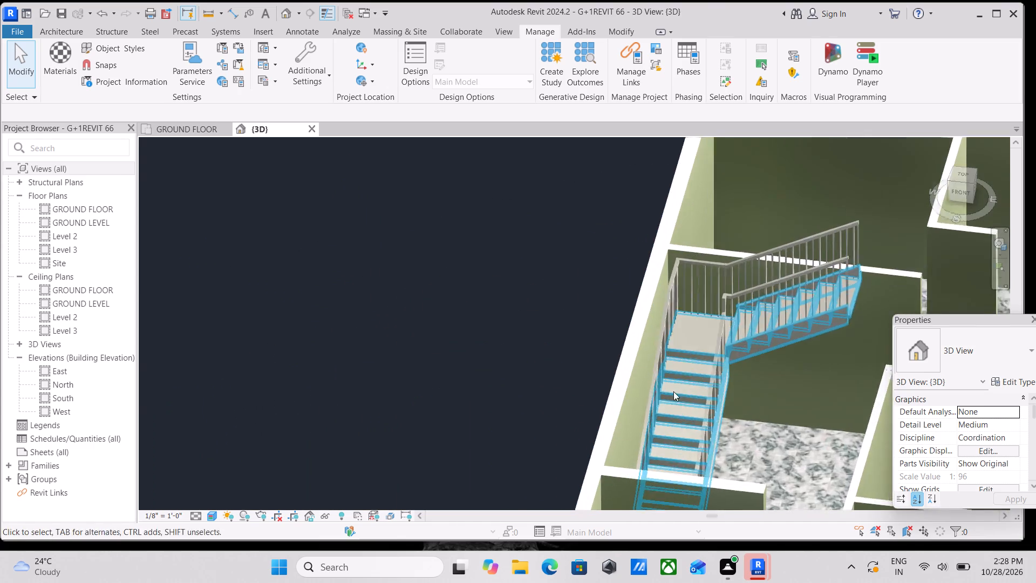
{"action": "scroll", "coordinate": [673, 391], "scroll_direction": "up", "scroll_amount": 10}
{"action": "scroll", "coordinate": [676, 416], "scroll_direction": "down", "scroll_amount": 3}
{"action": "middle_click_drag", "start_coordinate": [676, 416], "coordinate": [450, 346]}
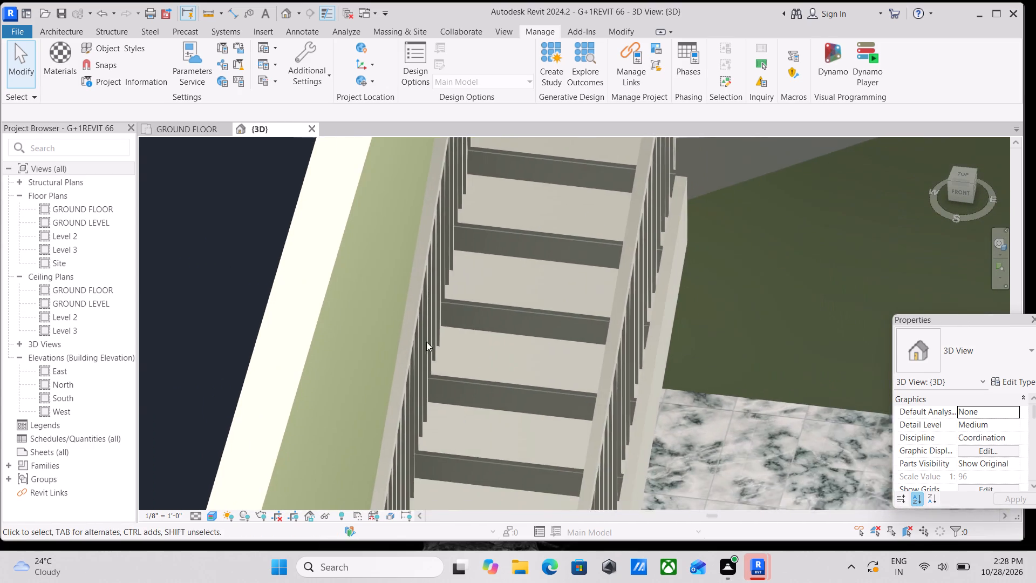
{"action": "scroll", "coordinate": [516, 358], "scroll_direction": "down", "scroll_amount": 3}
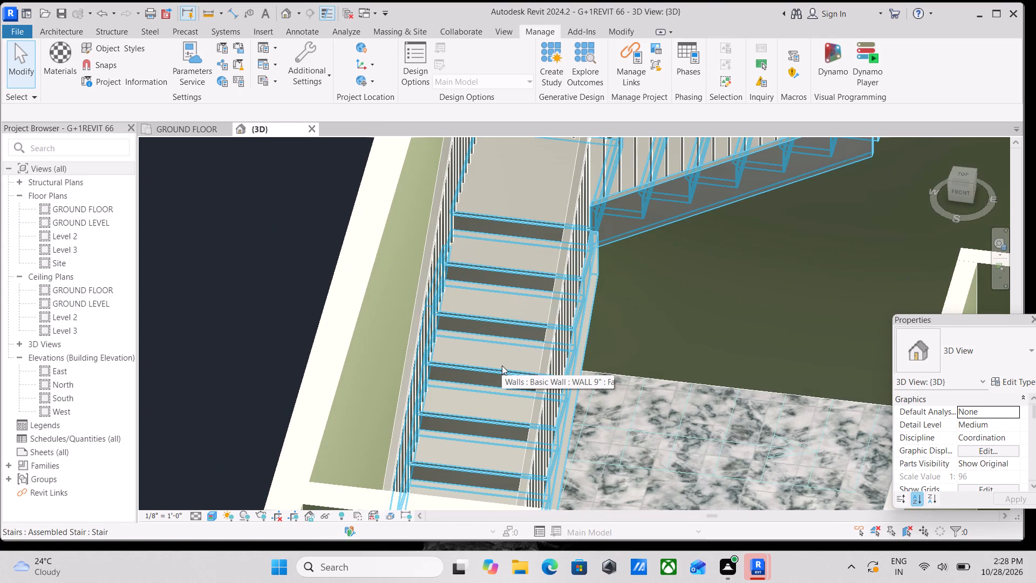
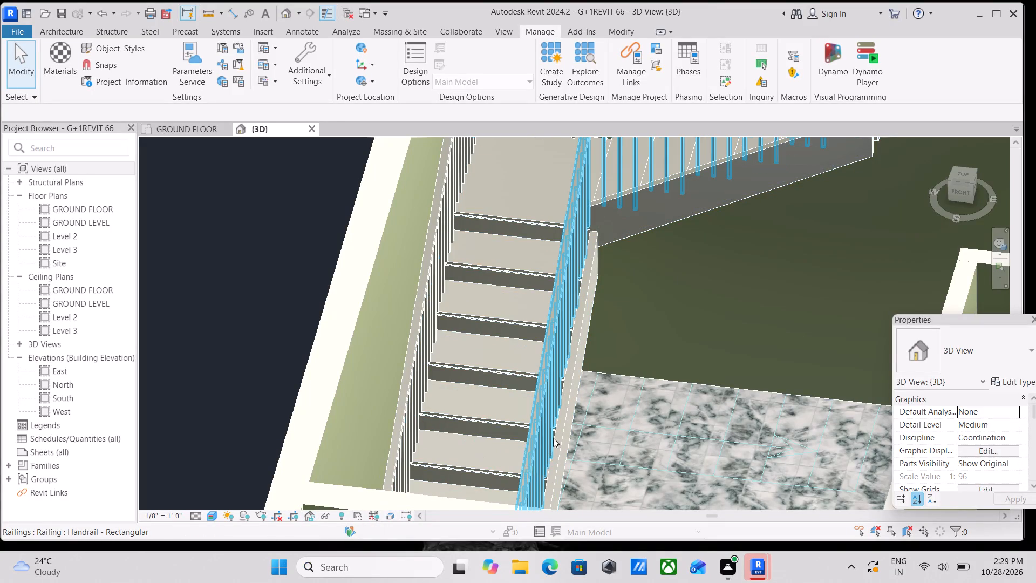
Create a new project material and name it MARBLE PAINT.
{"action": "scroll", "coordinate": [553, 363], "scroll_direction": "down", "scroll_amount": 2}
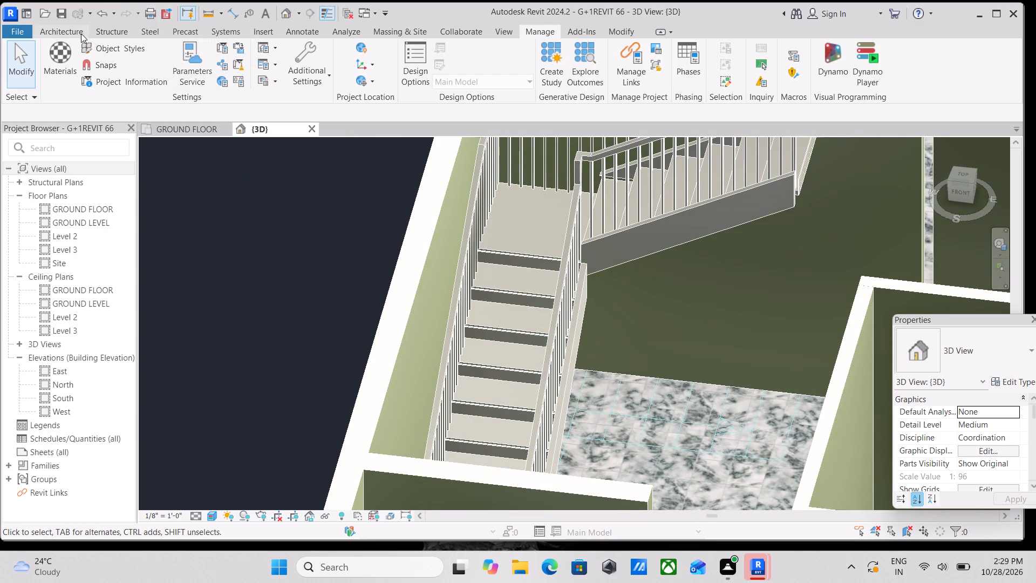
{"action": "left_click", "coordinate": [67, 63]}
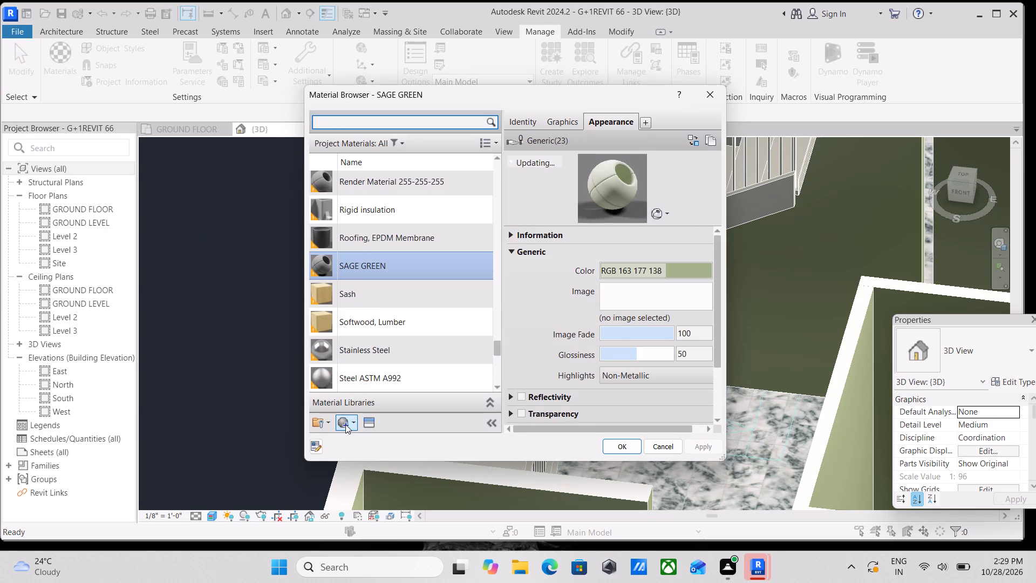
{"action": "left_click", "coordinate": [344, 424]}
{"action": "left_click", "coordinate": [359, 442]}
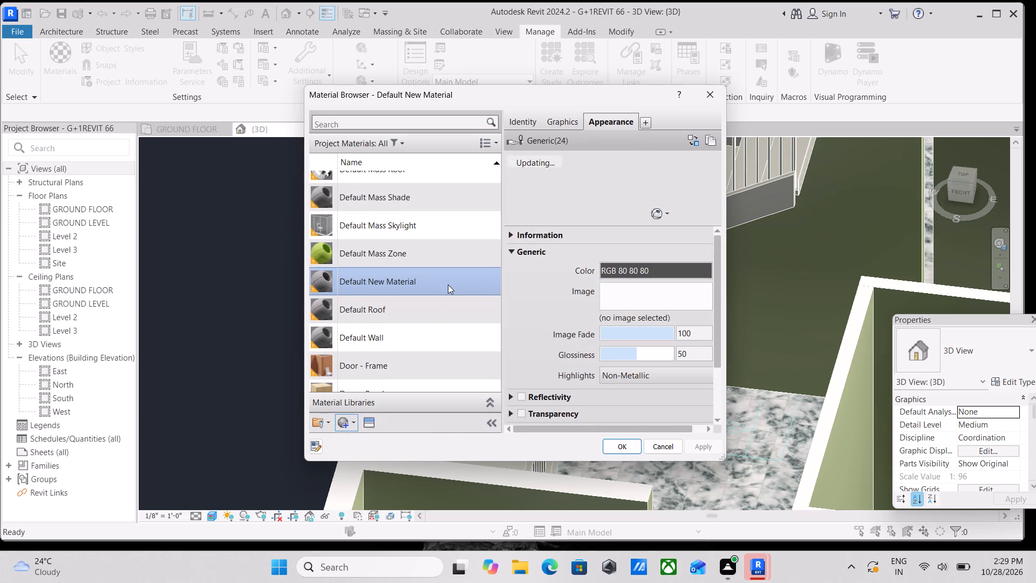
{"action": "right_click", "coordinate": [365, 280]}
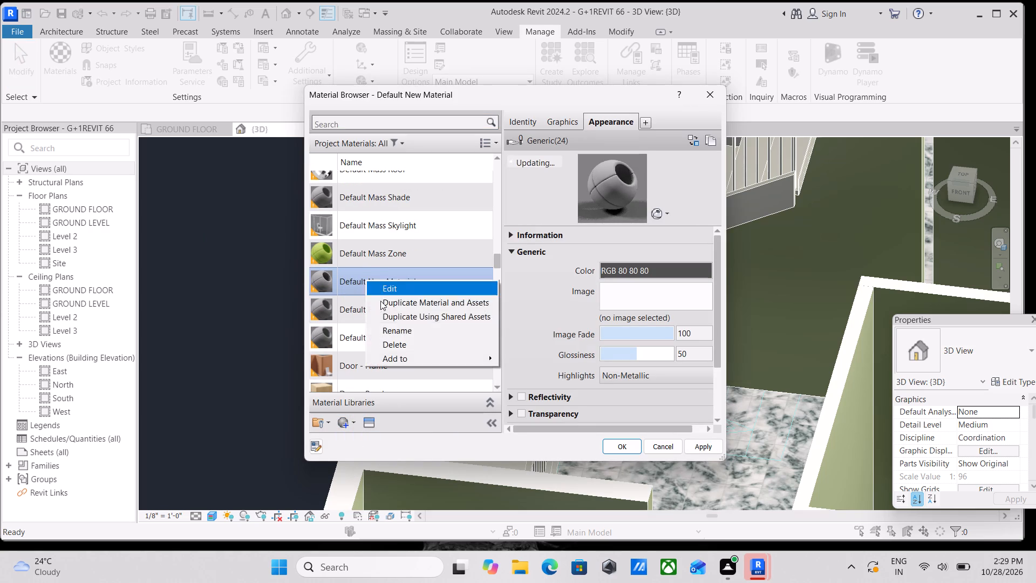
{"action": "left_click", "coordinate": [408, 334]}
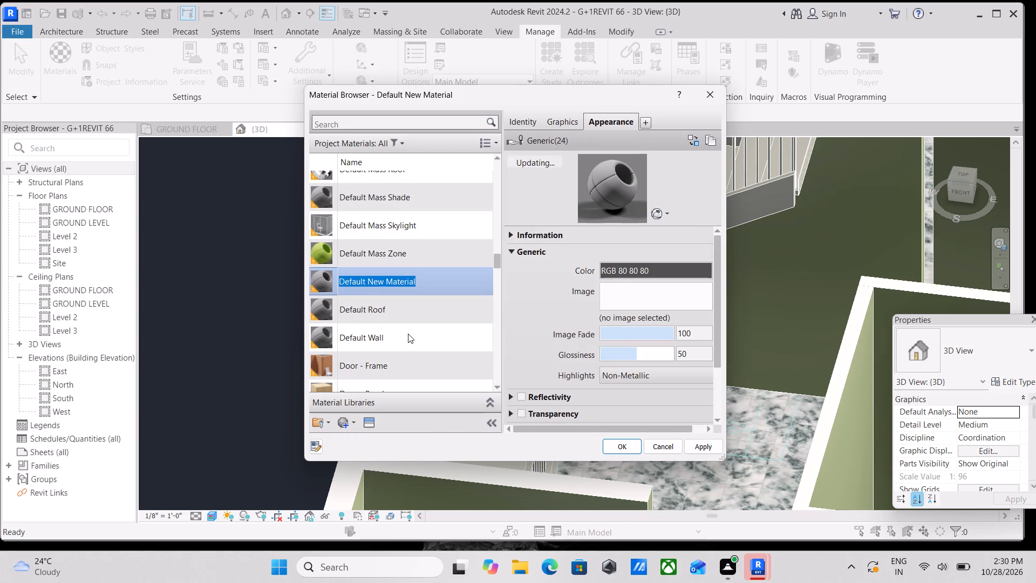
{"action": "key", "text": "BackSpace"}
{"action": "type", "text": "MARBLR"}
{"action": "key", "text": "space"}
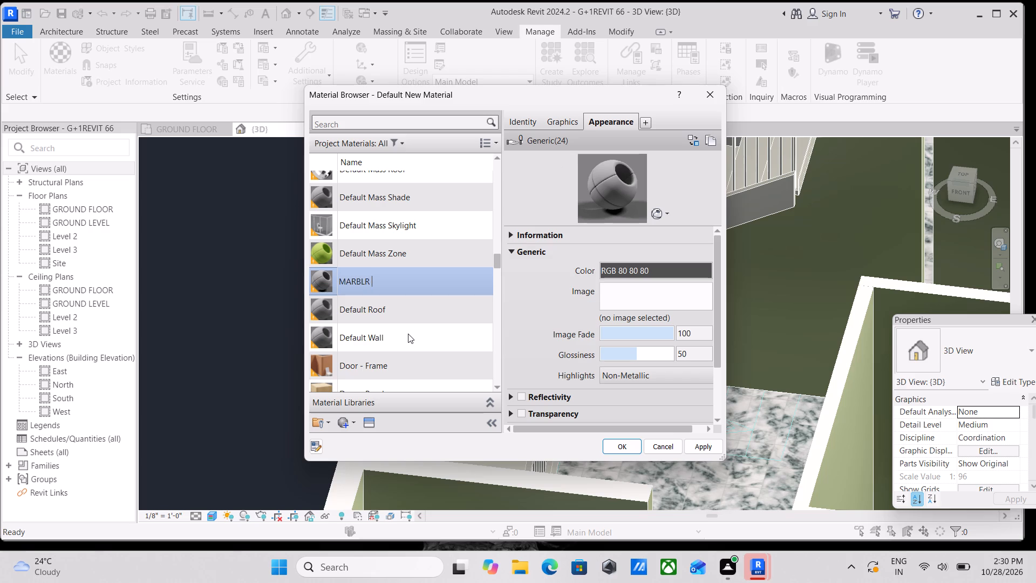
{"action": "key", "text": "BackSpace"}
{"action": "type", "text": "E"}
{"action": "key", "text": "space"}
{"action": "key", "text": "BackSpace"}
{"action": "key", "text": "BackSpace"}
{"action": "key", "text": "BackSpace"}
{"action": "type", "text": "E PAINT"}
{"action": "key", "text": "space"}
Give MARBLE PAINT the Fine Polished - White appearance asset from the Stone: Marble category of the Appearance Library, and apply it.
{"action": "left_click", "coordinate": [376, 421]}
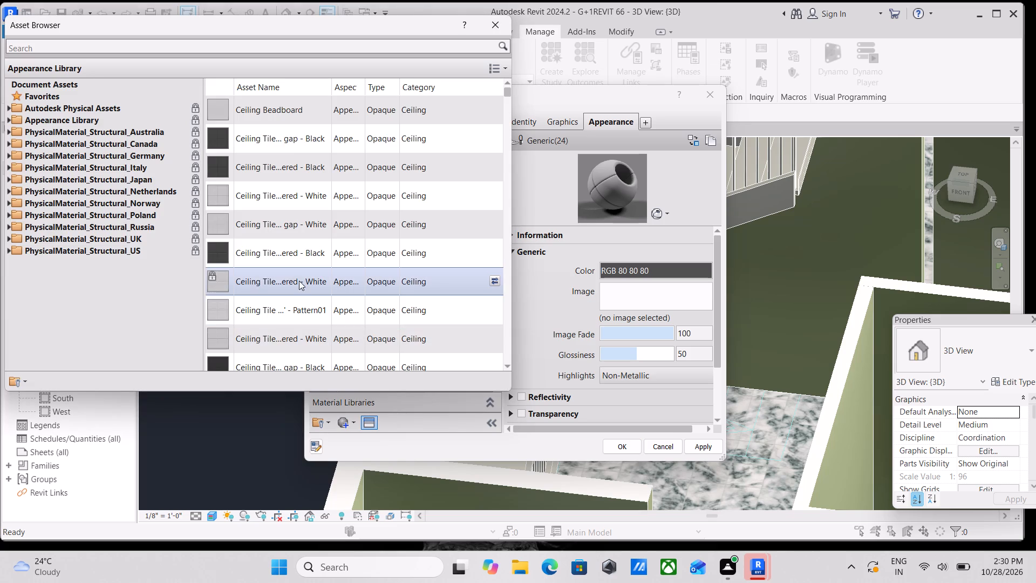
{"action": "left_click", "coordinate": [9, 116]}
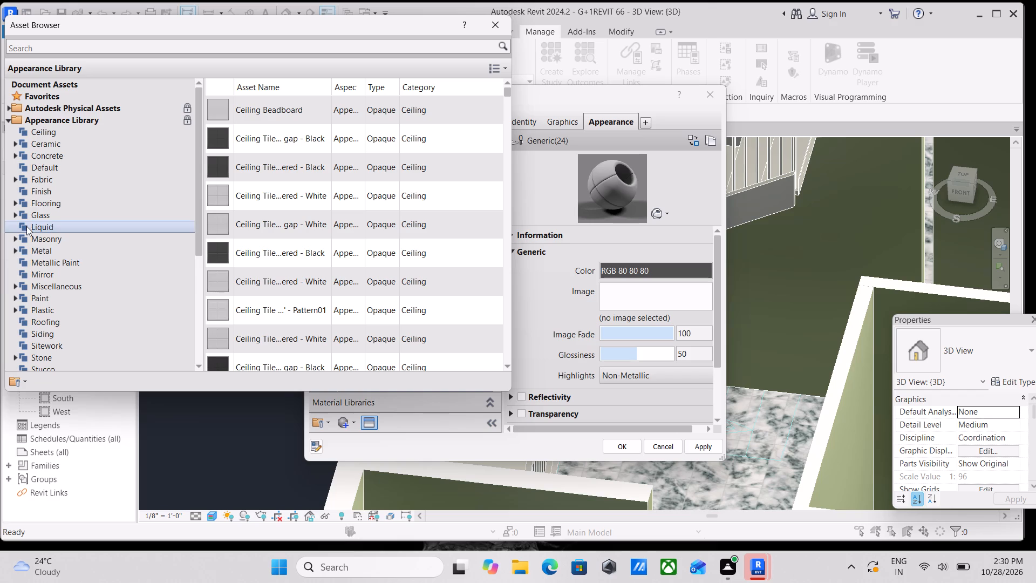
{"action": "scroll", "coordinate": [33, 288], "scroll_direction": "down", "scroll_amount": 1}
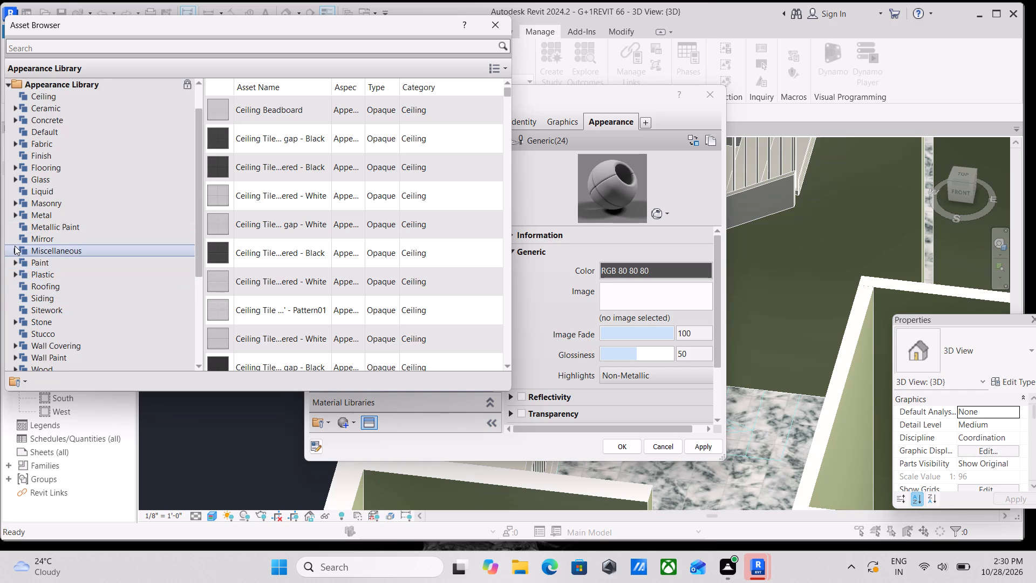
{"action": "left_click", "coordinate": [15, 246]}
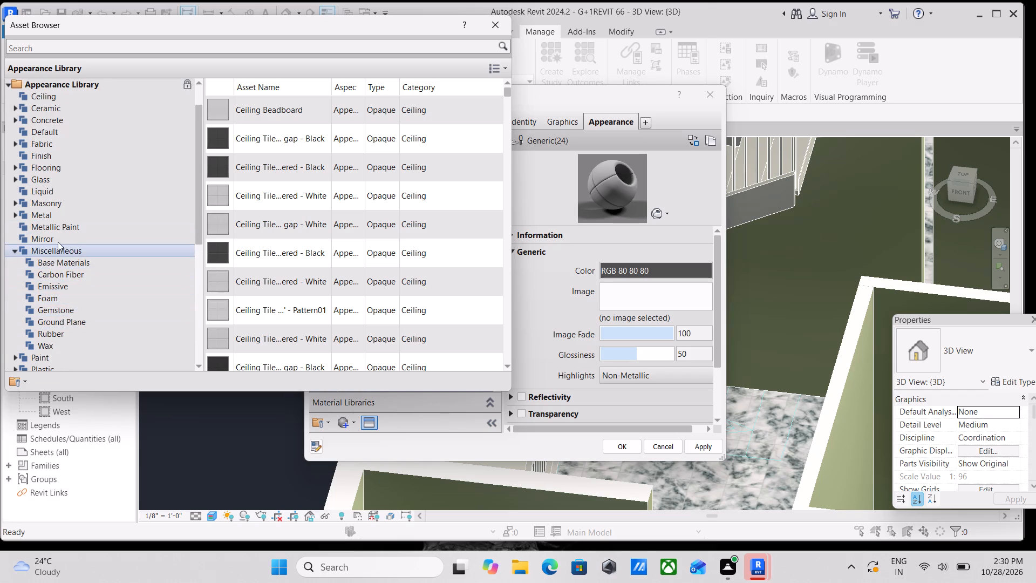
{"action": "scroll", "coordinate": [52, 346], "scroll_direction": "down", "scroll_amount": 1}
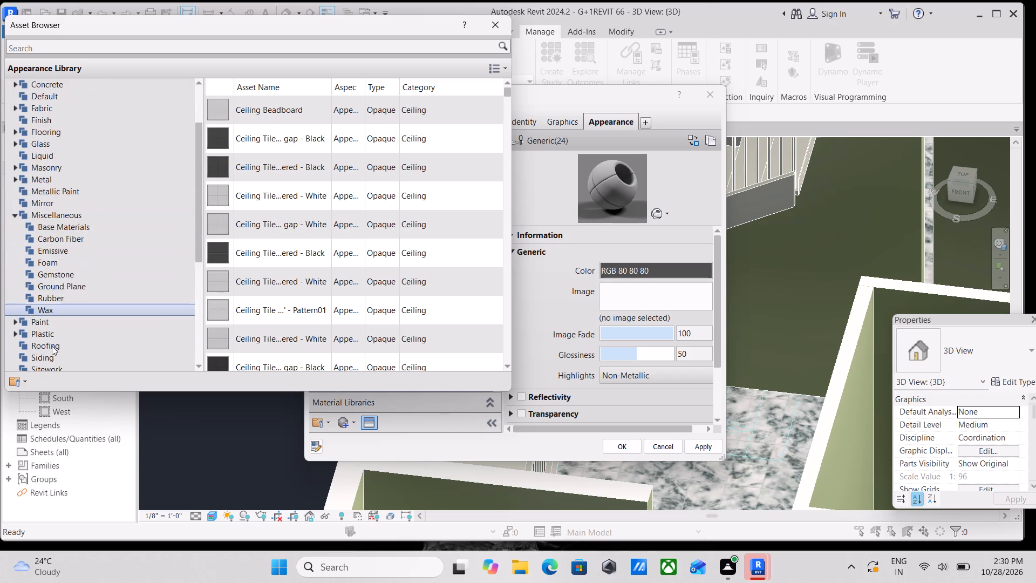
{"action": "scroll", "coordinate": [52, 346], "scroll_direction": "down", "scroll_amount": 3}
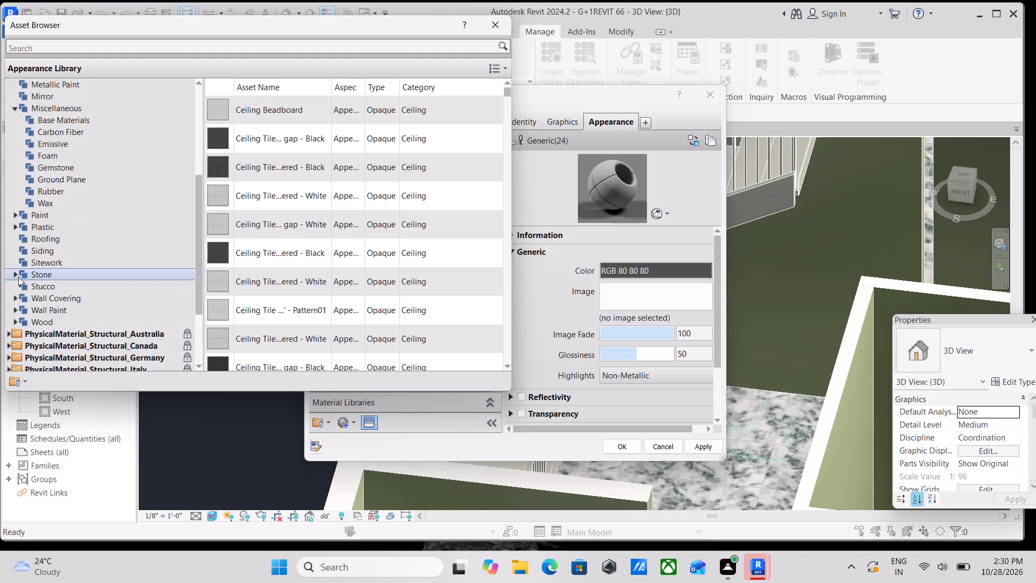
{"action": "left_click", "coordinate": [15, 274]}
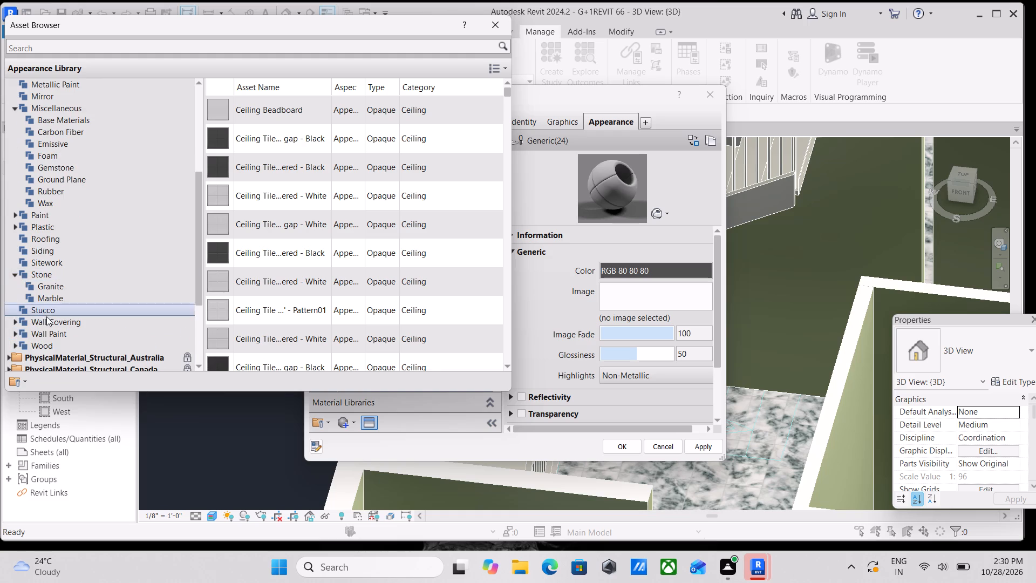
{"action": "double_click", "coordinate": [76, 303]}
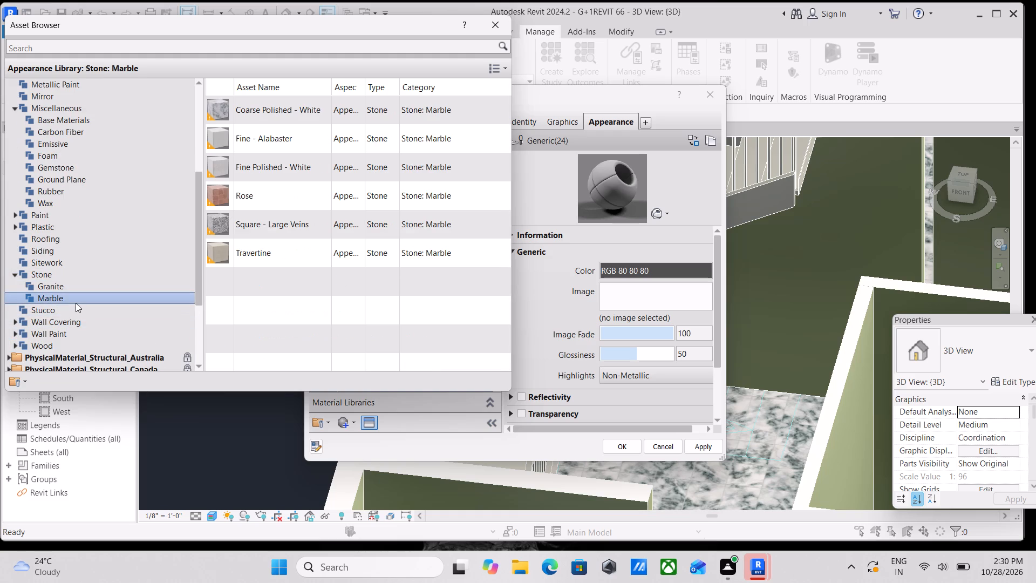
{"action": "double_click", "coordinate": [282, 232]}
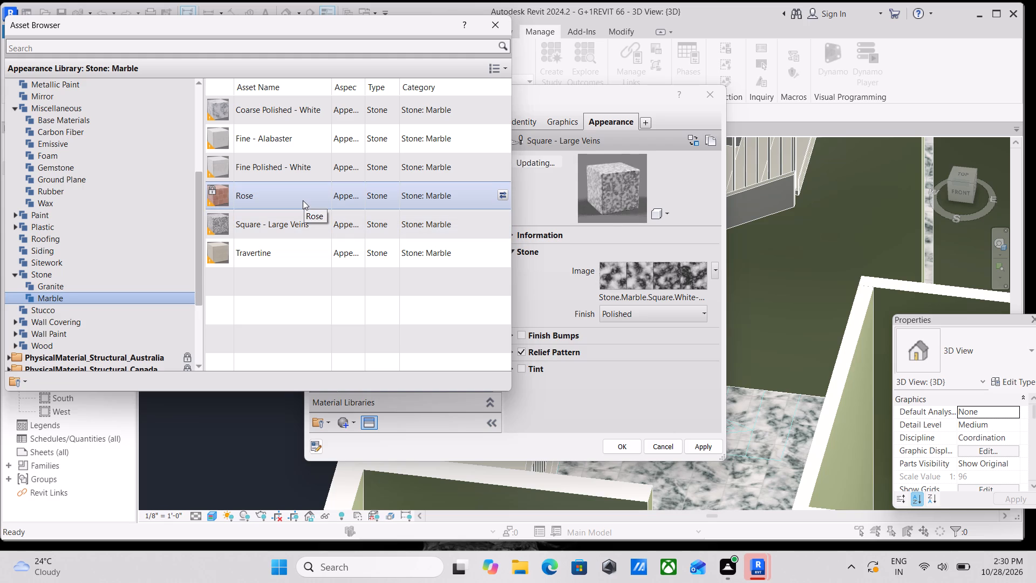
{"action": "double_click", "coordinate": [342, 162]}
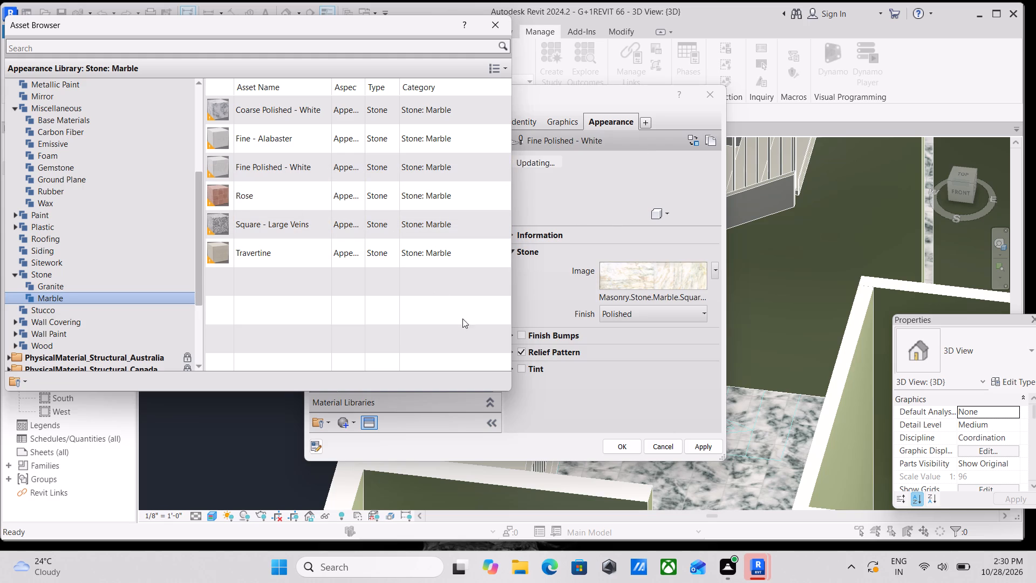
{"action": "double_click", "coordinate": [28, 294]}
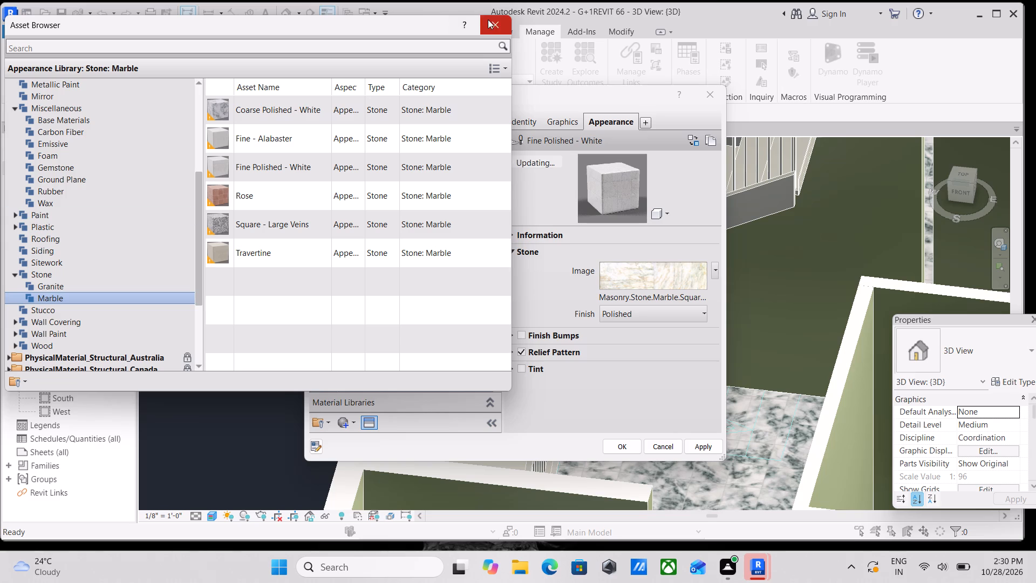
{"action": "left_click", "coordinate": [488, 18]}
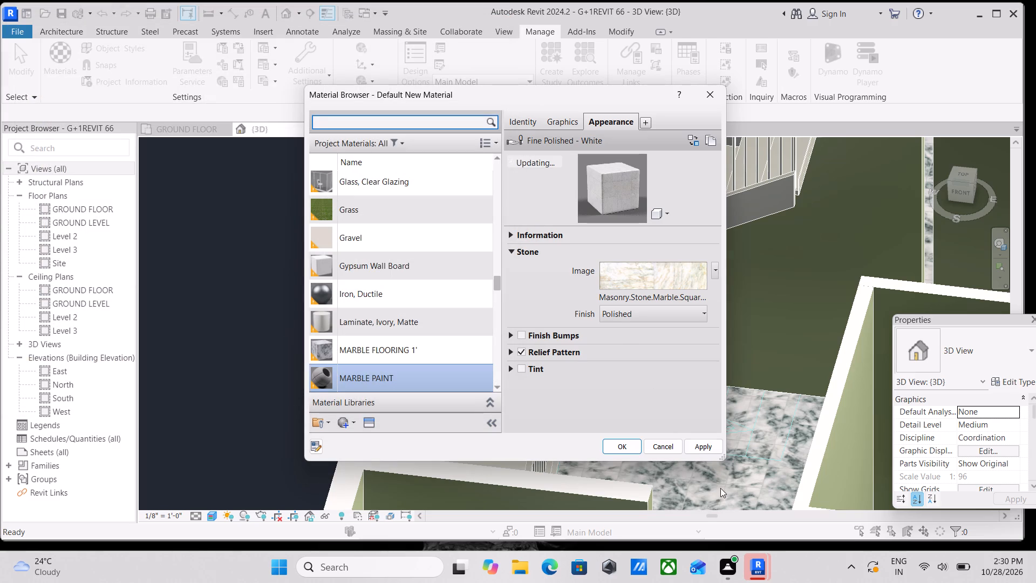
{"action": "left_click", "coordinate": [692, 446]}
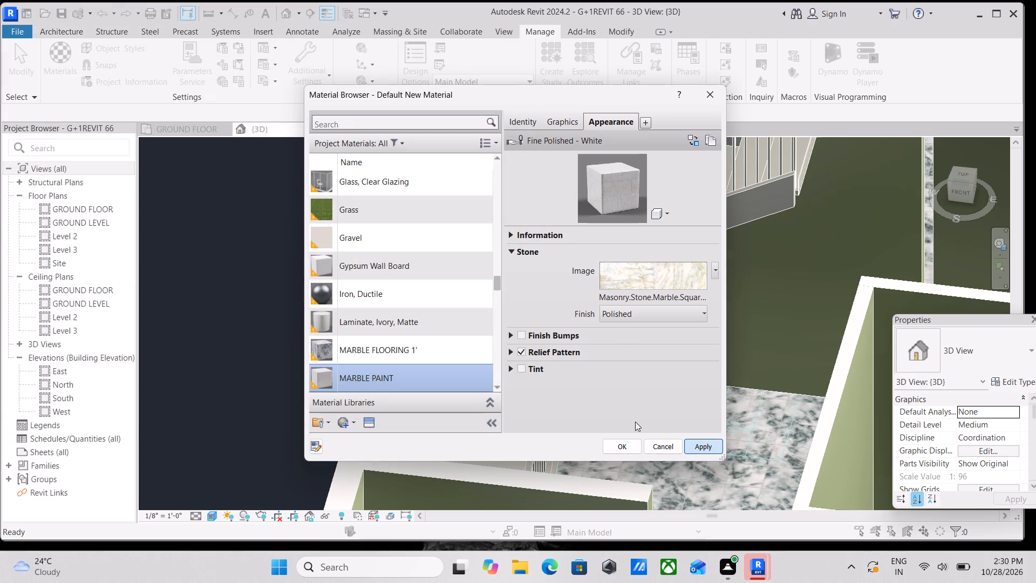
Set the stone finish of MARBLE PAINT to Matte with Tint left off, and save the material.
{"action": "left_click", "coordinate": [523, 367]}
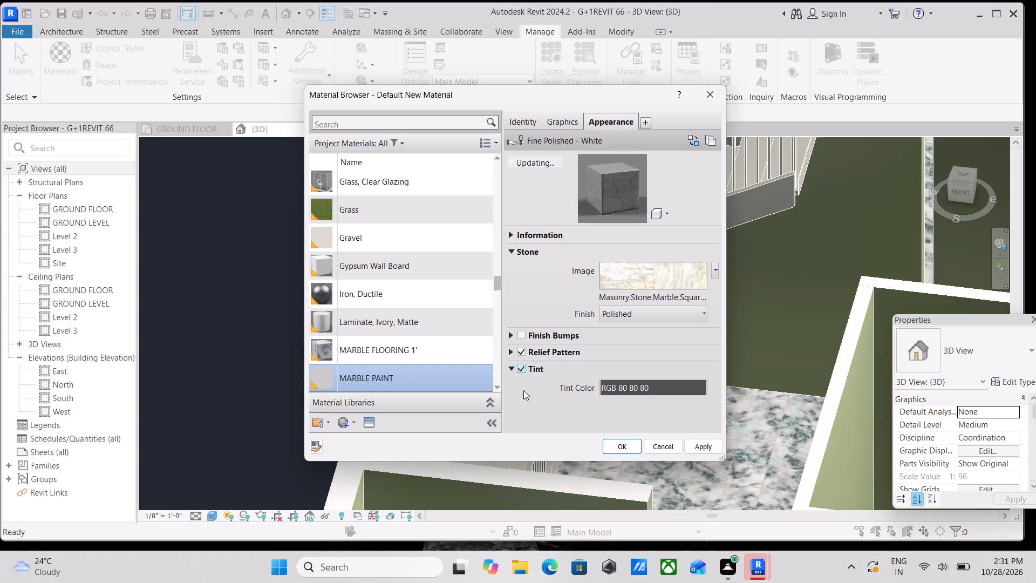
{"action": "left_click", "coordinate": [523, 365]}
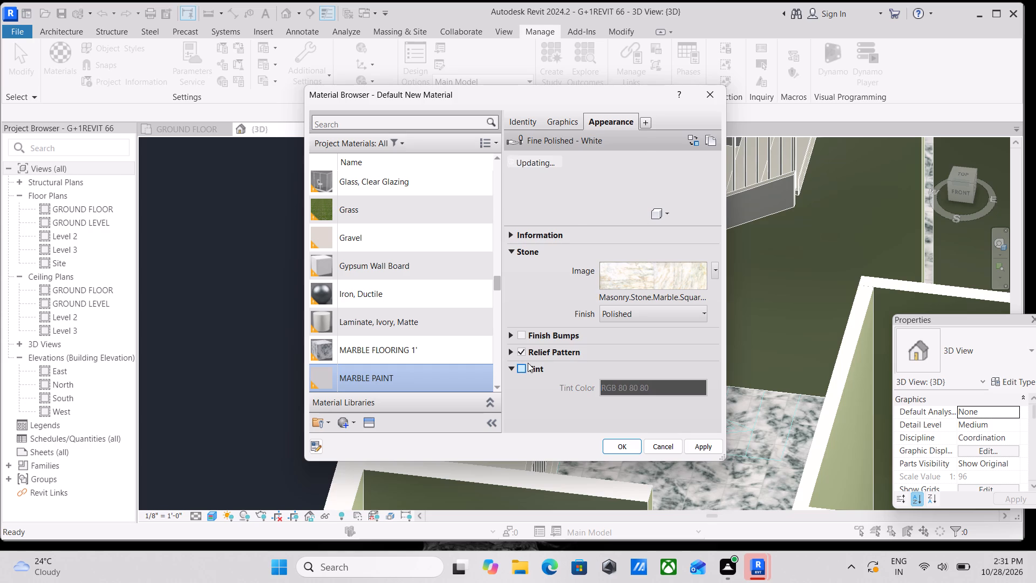
{"action": "left_click", "coordinate": [636, 319]}
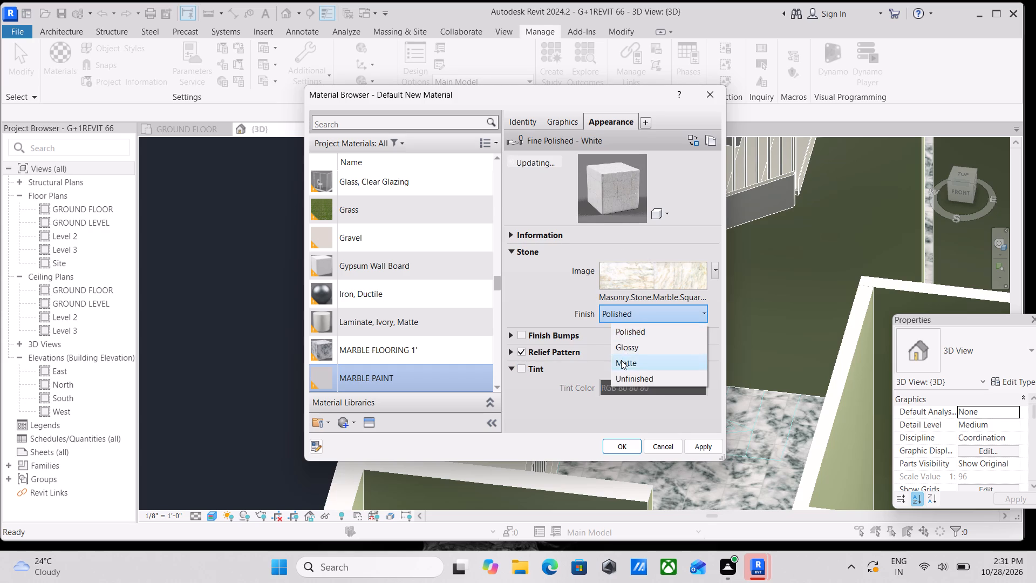
{"action": "left_click", "coordinate": [621, 360]}
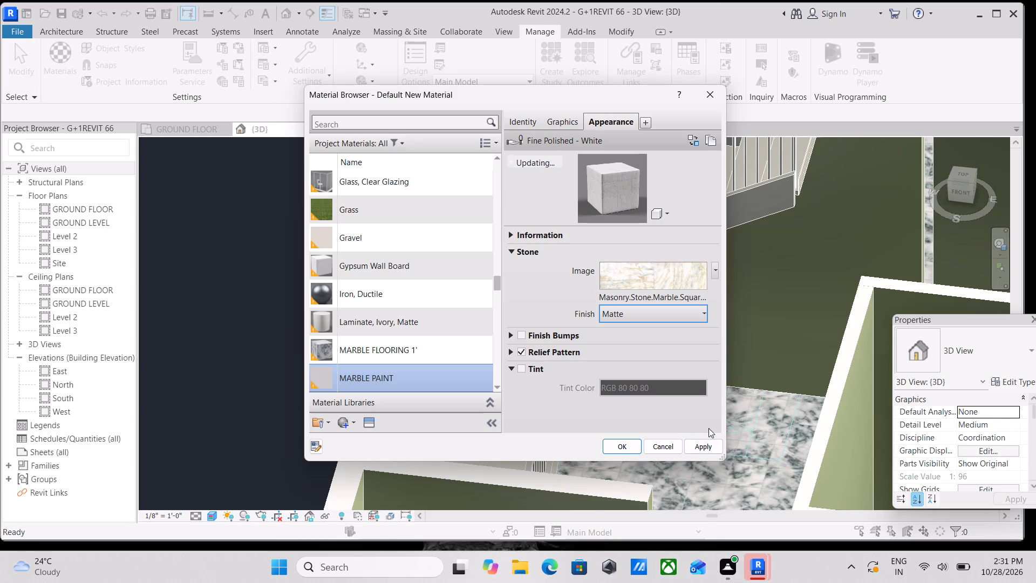
{"action": "left_click", "coordinate": [710, 449]}
{"action": "left_click", "coordinate": [618, 444]}
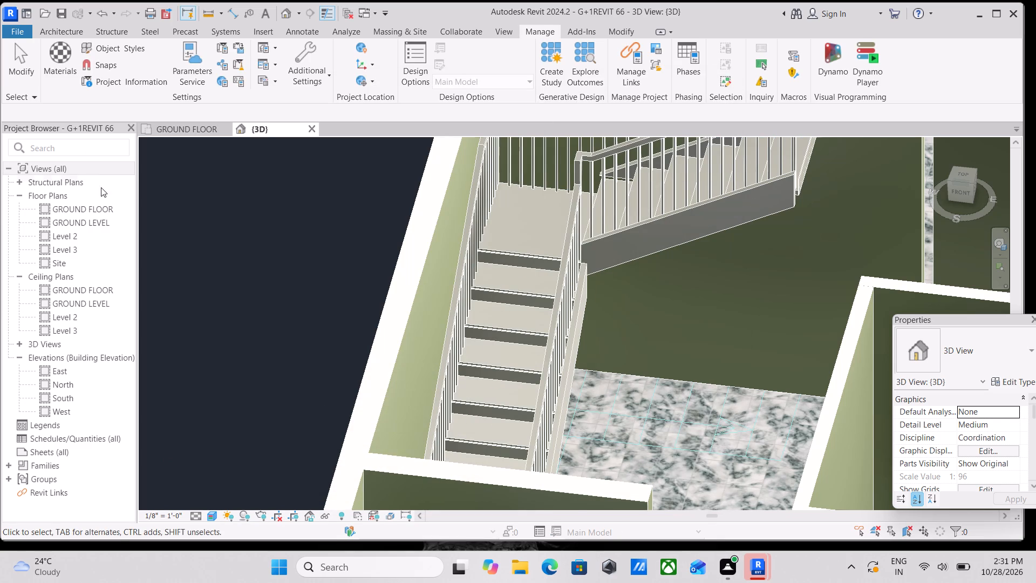
Paint a tread near the bottom of the lower stair flight and the riser directly below it with MARBLE PAINT.
{"action": "type", "text": "PT"}
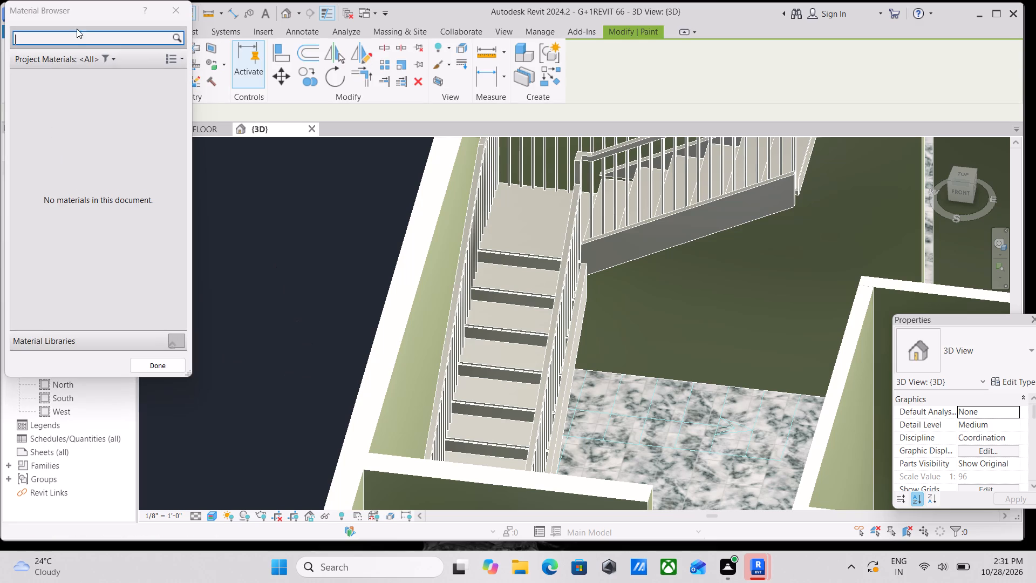
{"action": "left_click", "coordinate": [81, 35]}
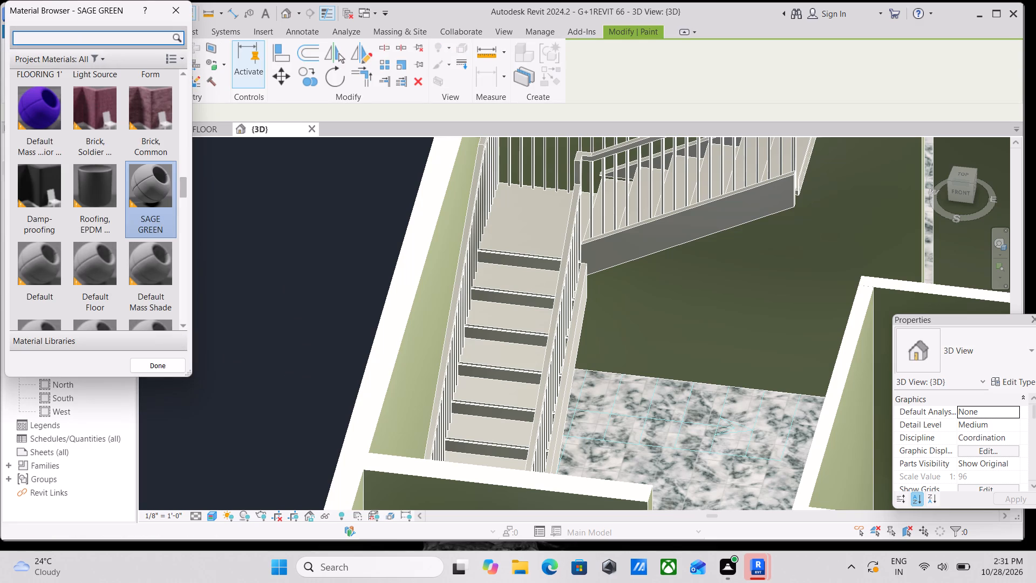
{"action": "type", "text": "MARBLE"}
{"action": "key", "text": "space"}
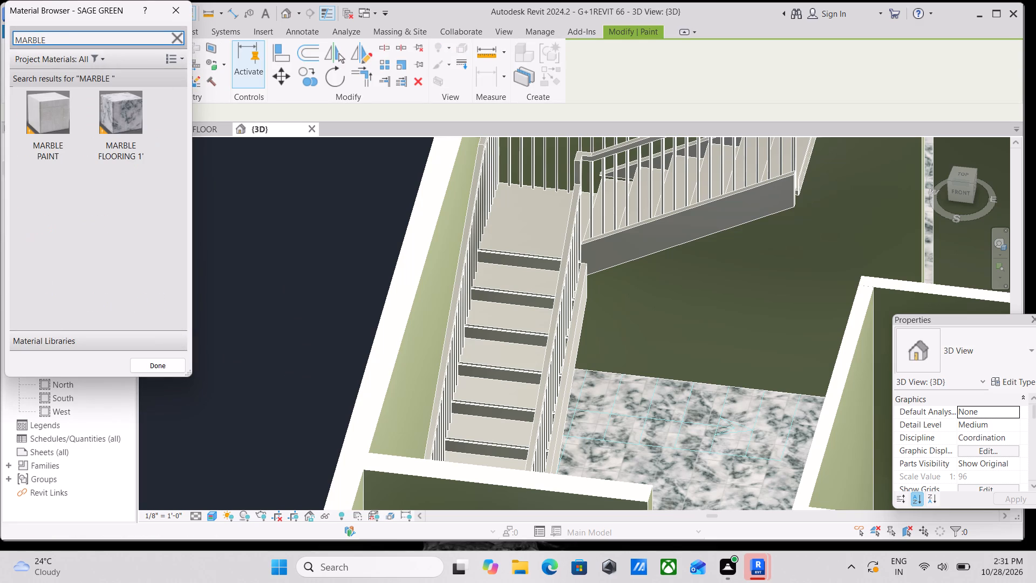
{"action": "left_click", "coordinate": [52, 116]}
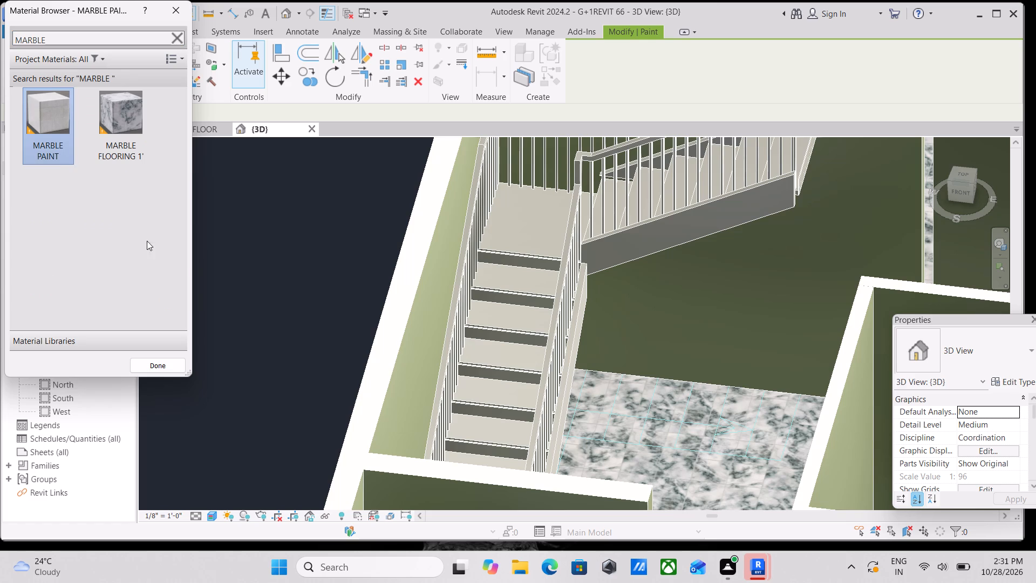
{"action": "scroll", "coordinate": [473, 355], "scroll_direction": "up", "scroll_amount": 4}
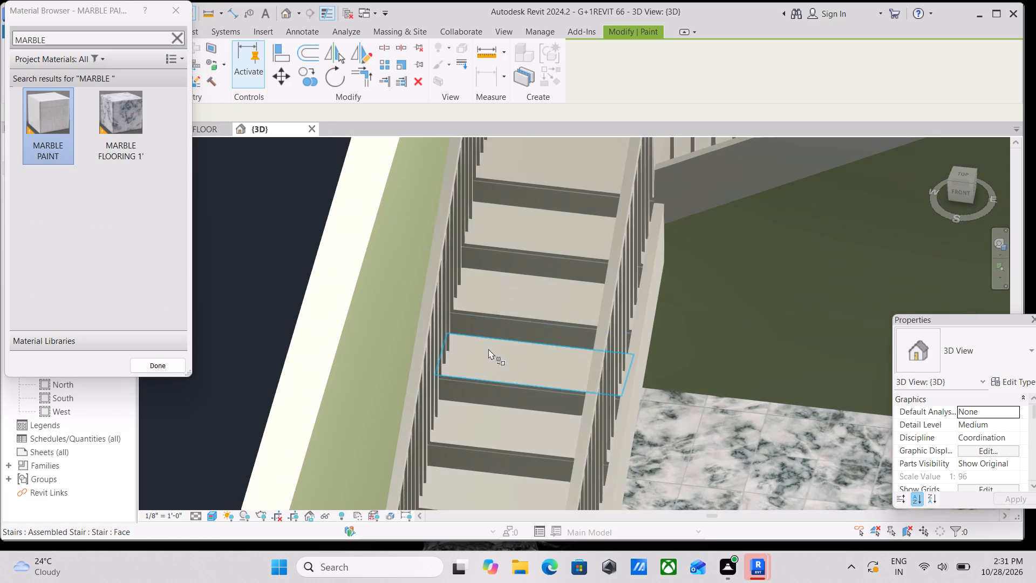
{"action": "left_click", "coordinate": [488, 362]}
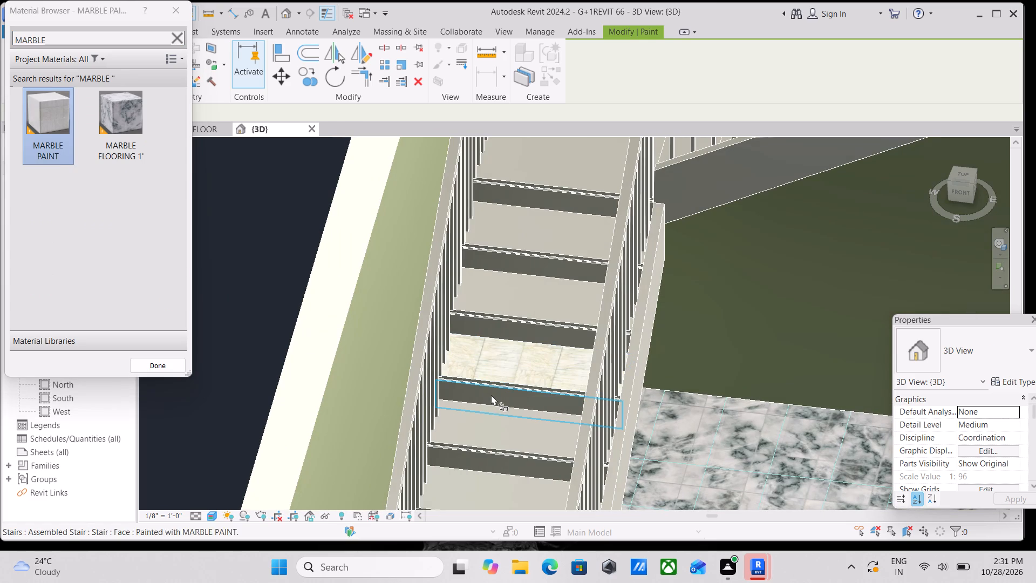
{"action": "scroll", "coordinate": [492, 402], "scroll_direction": "up", "scroll_amount": 4}
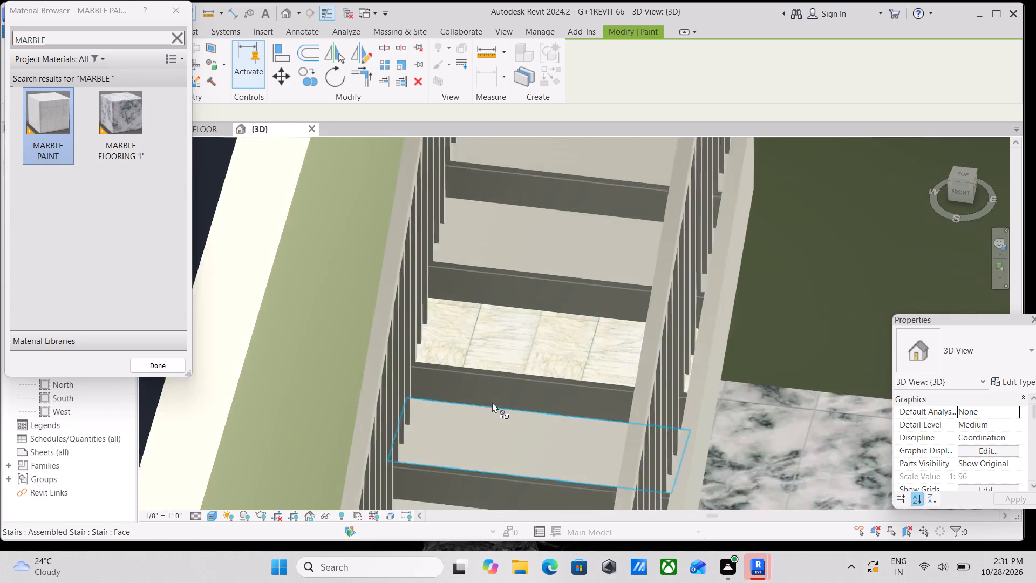
{"action": "scroll", "coordinate": [492, 402], "scroll_direction": "up", "scroll_amount": 3}
{"action": "left_click", "coordinate": [495, 382]}
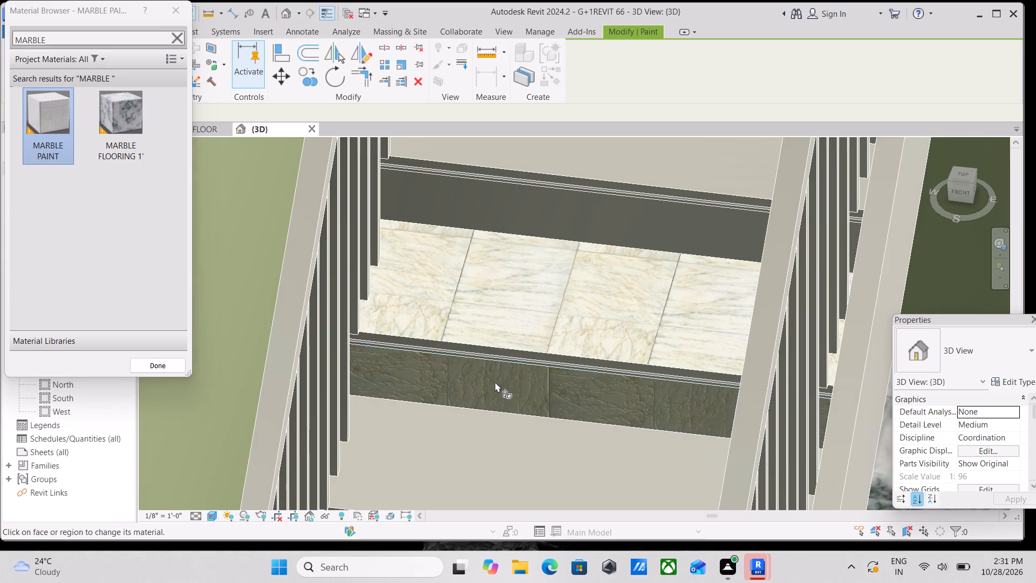
Paint the next two treads down the lower flight and the risers beneath them with MARBLE PAINT, and finish painting.
{"action": "scroll", "coordinate": [495, 382], "scroll_direction": "down", "scroll_amount": 3}
{"action": "middle_click_drag", "start_coordinate": [495, 382], "coordinate": [469, 262]}
{"action": "left_click", "coordinate": [479, 305]}
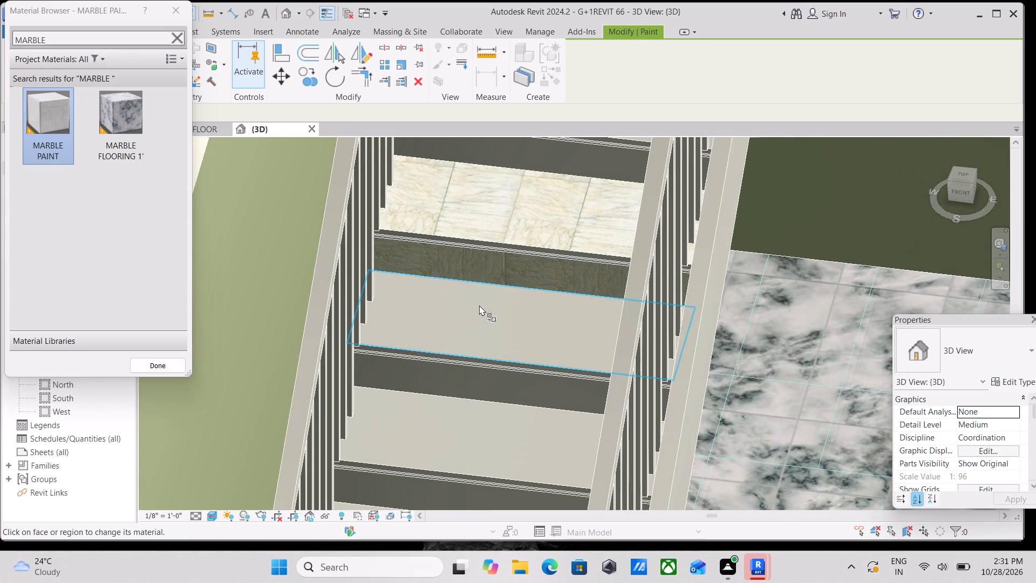
{"action": "left_click", "coordinate": [457, 370]}
{"action": "scroll", "coordinate": [468, 327], "scroll_direction": "up", "scroll_amount": 6}
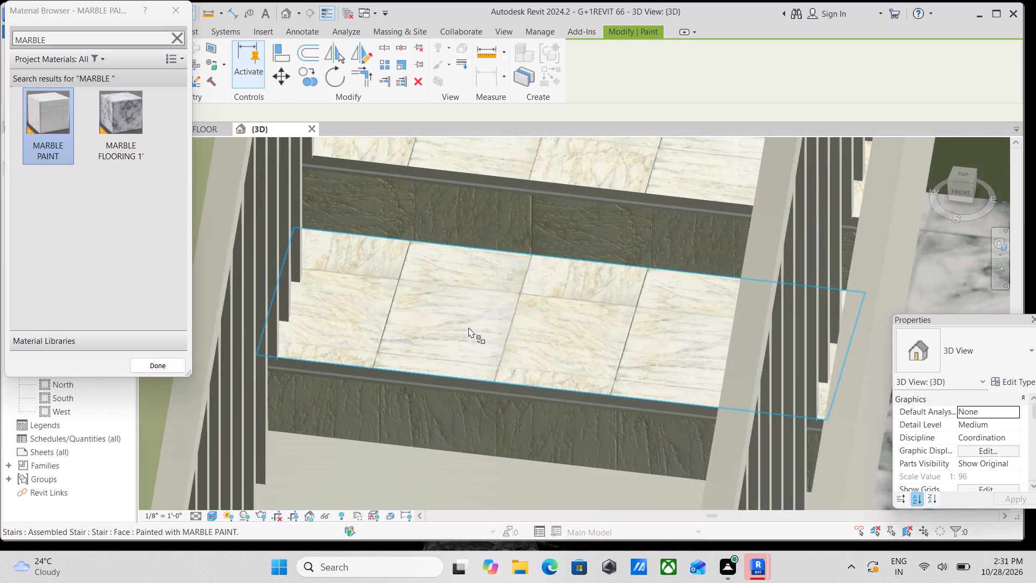
{"action": "scroll", "coordinate": [468, 327], "scroll_direction": "up", "scroll_amount": 1}
{"action": "scroll", "coordinate": [415, 402], "scroll_direction": "down", "scroll_amount": 4}
{"action": "middle_click_drag", "start_coordinate": [419, 363], "coordinate": [422, 216]}
{"action": "scroll", "coordinate": [432, 308], "scroll_direction": "down", "scroll_amount": 2}
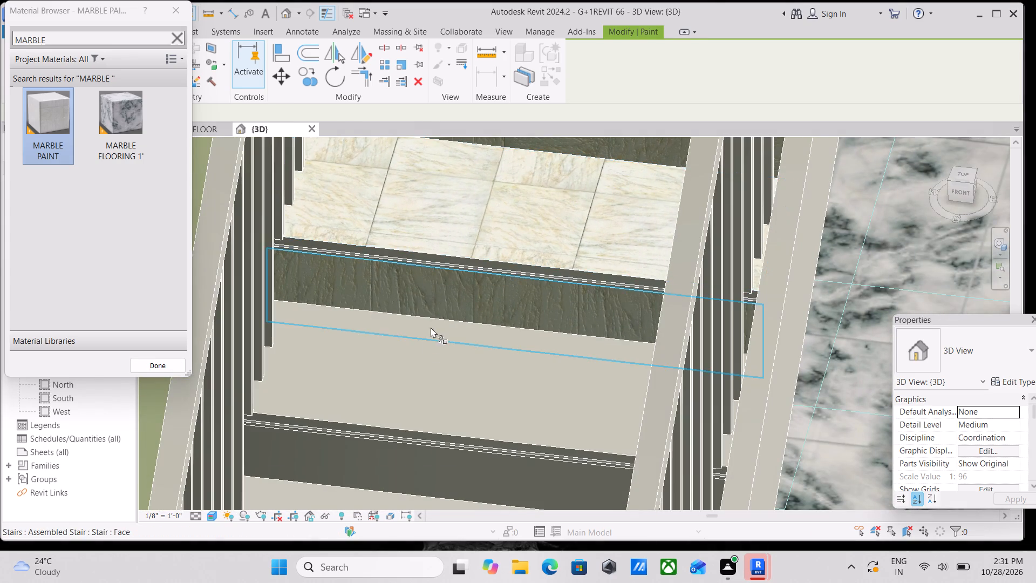
{"action": "left_click", "coordinate": [443, 370]}
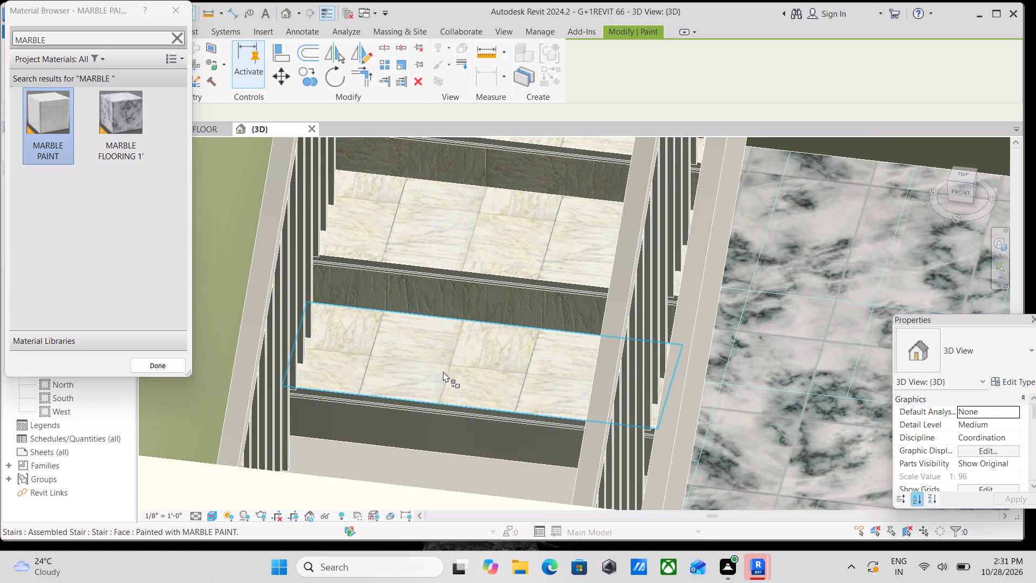
{"action": "left_click", "coordinate": [432, 429]}
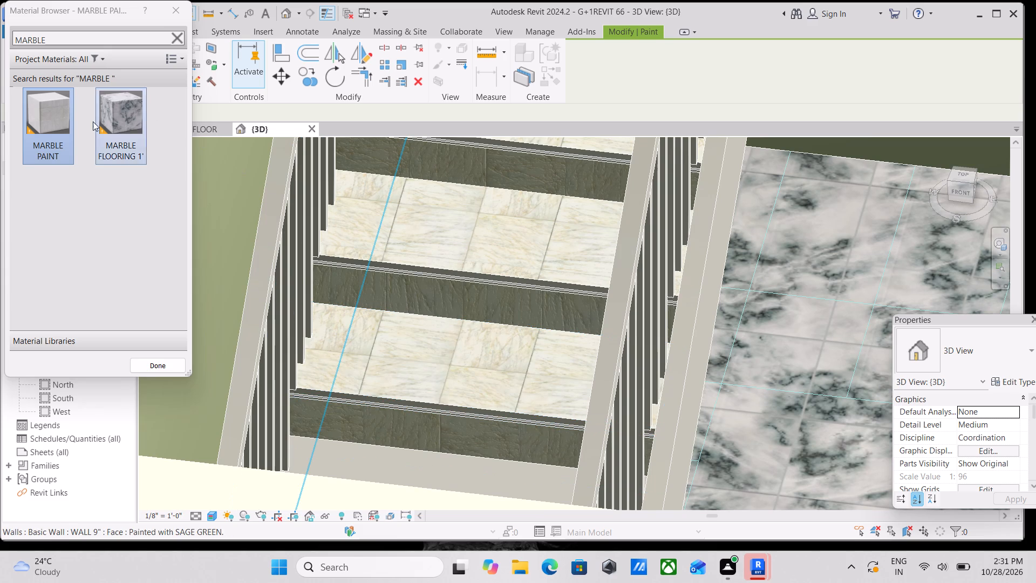
{"action": "right_click", "coordinate": [47, 135]}
{"action": "double_click", "coordinate": [47, 135]}
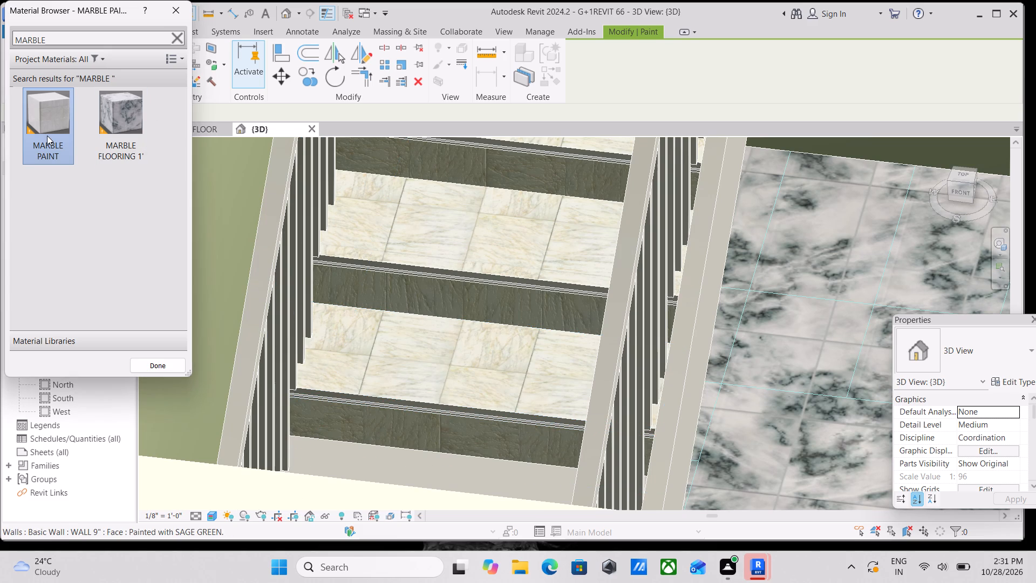
{"action": "right_click", "coordinate": [47, 135]}
{"action": "left_click", "coordinate": [178, 14]}
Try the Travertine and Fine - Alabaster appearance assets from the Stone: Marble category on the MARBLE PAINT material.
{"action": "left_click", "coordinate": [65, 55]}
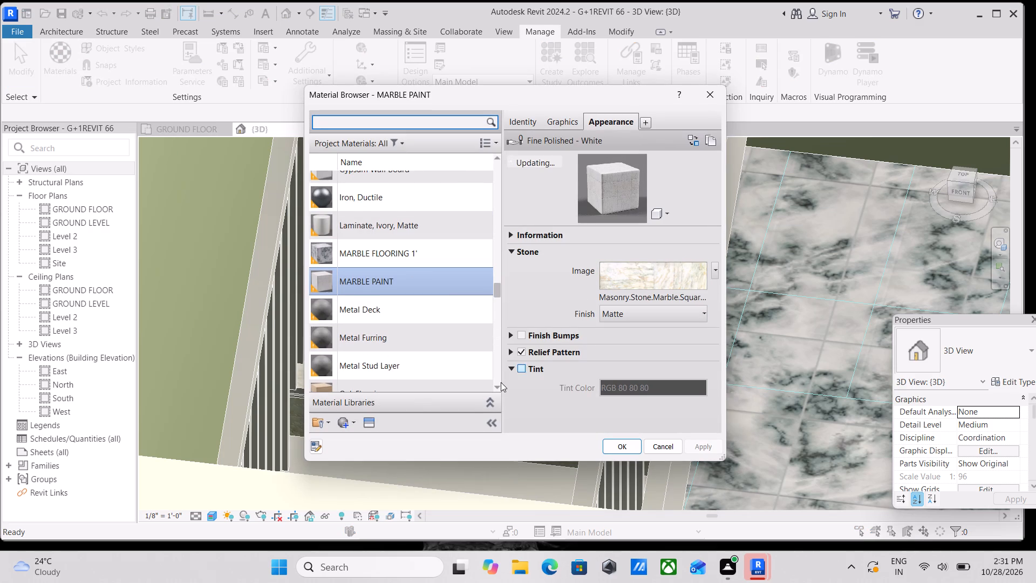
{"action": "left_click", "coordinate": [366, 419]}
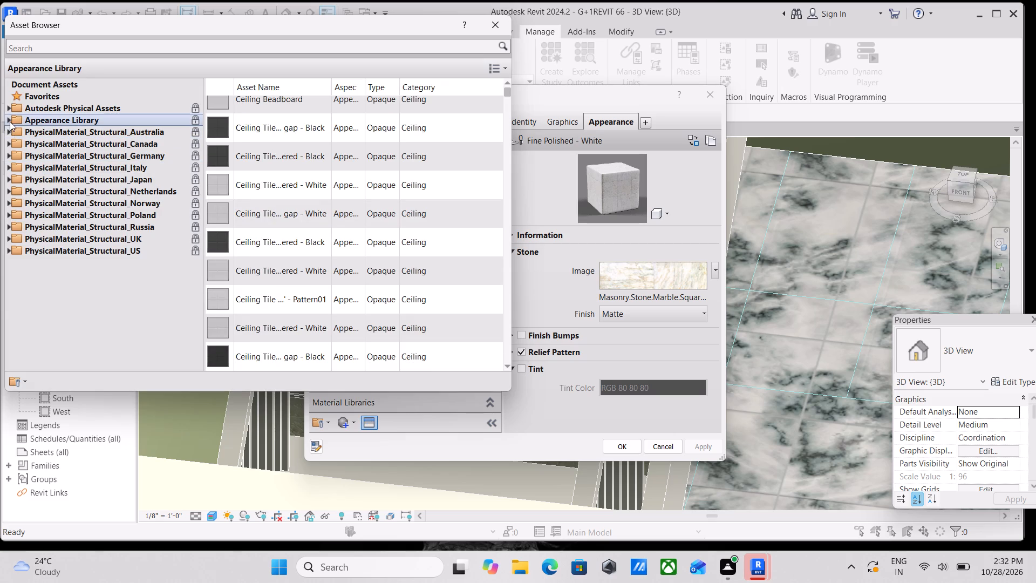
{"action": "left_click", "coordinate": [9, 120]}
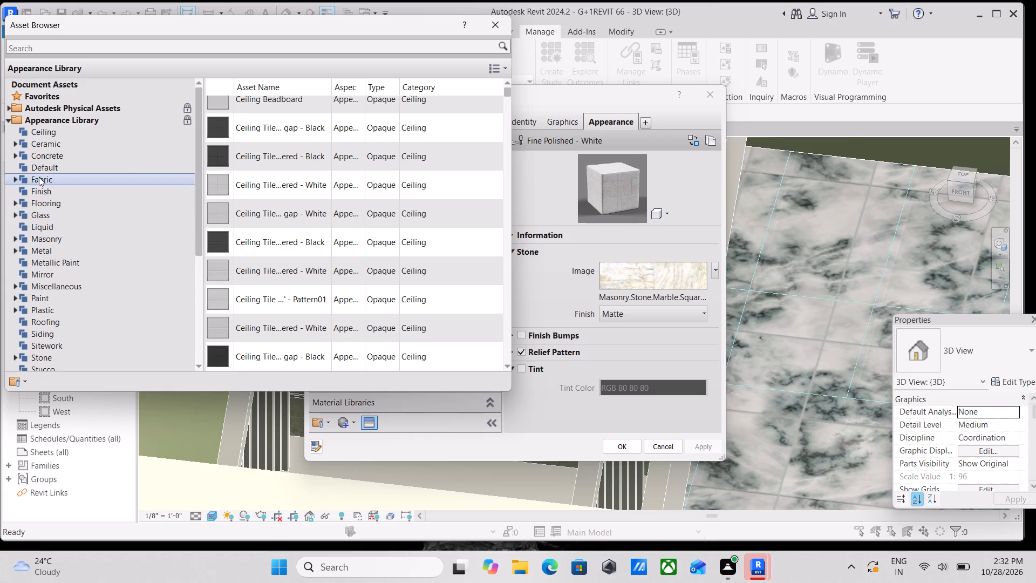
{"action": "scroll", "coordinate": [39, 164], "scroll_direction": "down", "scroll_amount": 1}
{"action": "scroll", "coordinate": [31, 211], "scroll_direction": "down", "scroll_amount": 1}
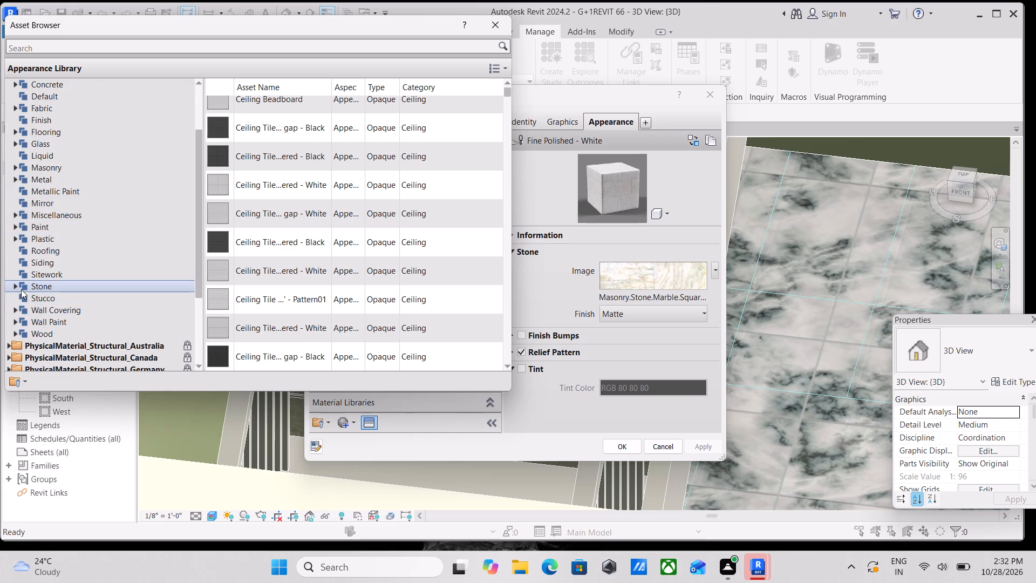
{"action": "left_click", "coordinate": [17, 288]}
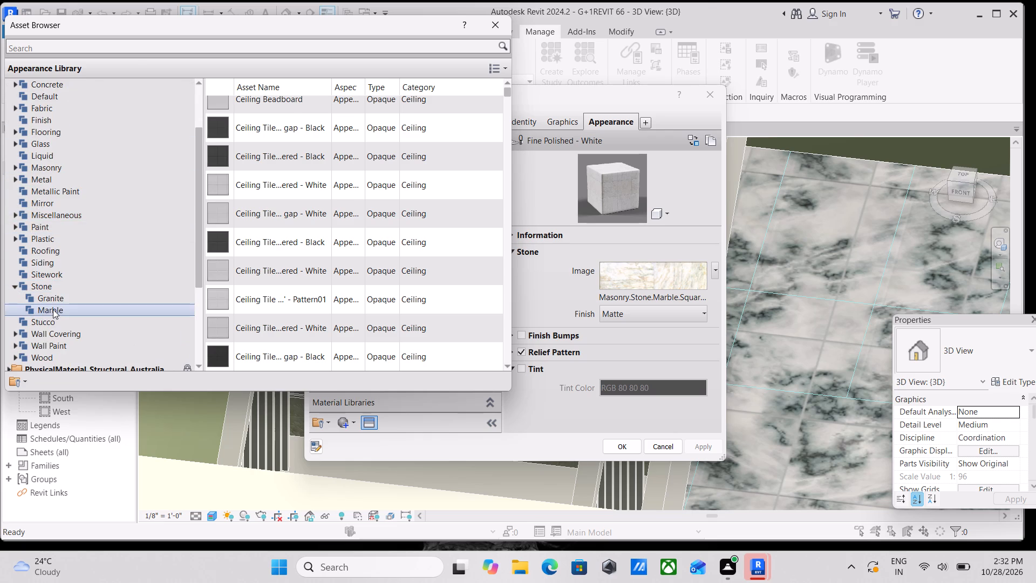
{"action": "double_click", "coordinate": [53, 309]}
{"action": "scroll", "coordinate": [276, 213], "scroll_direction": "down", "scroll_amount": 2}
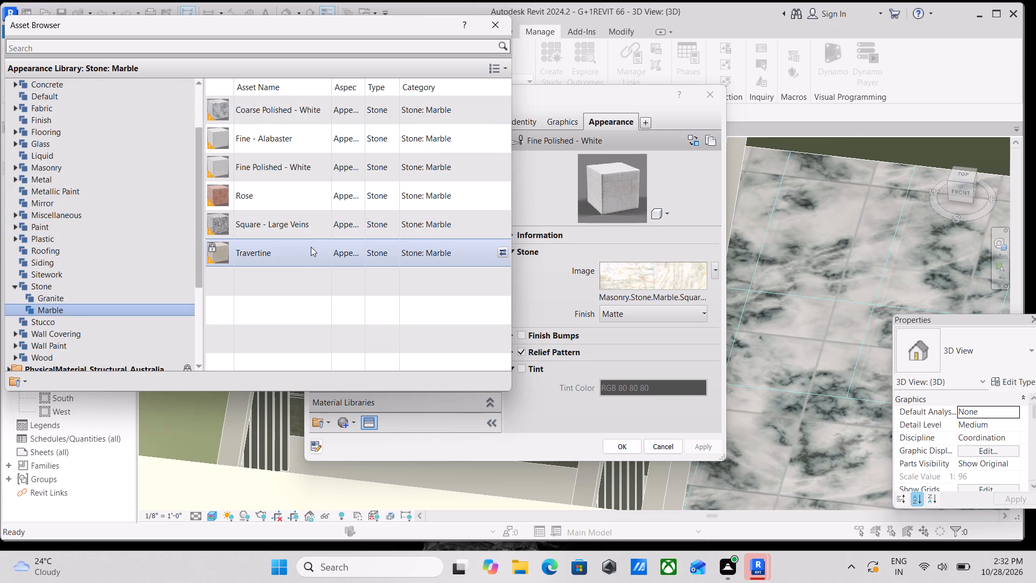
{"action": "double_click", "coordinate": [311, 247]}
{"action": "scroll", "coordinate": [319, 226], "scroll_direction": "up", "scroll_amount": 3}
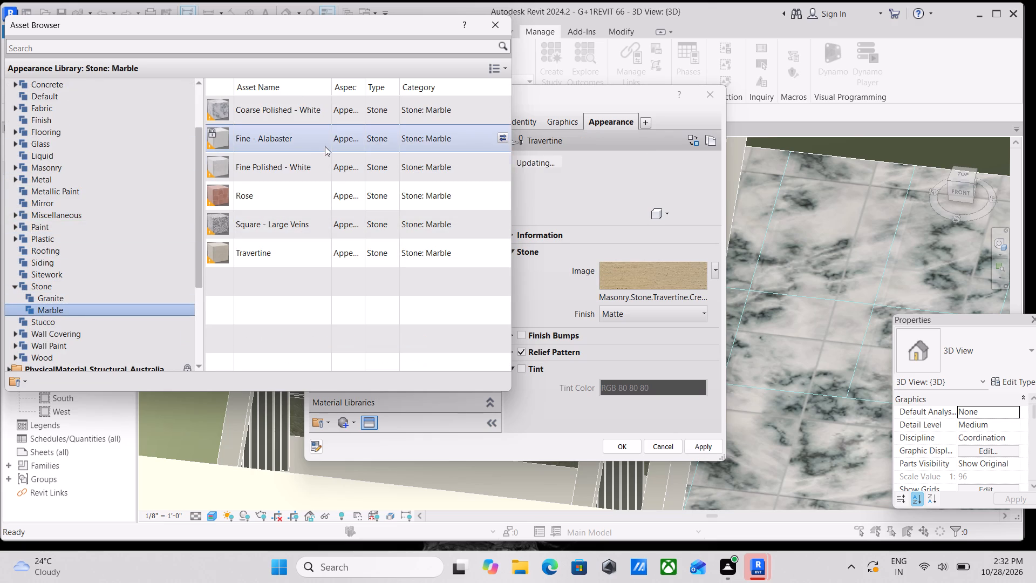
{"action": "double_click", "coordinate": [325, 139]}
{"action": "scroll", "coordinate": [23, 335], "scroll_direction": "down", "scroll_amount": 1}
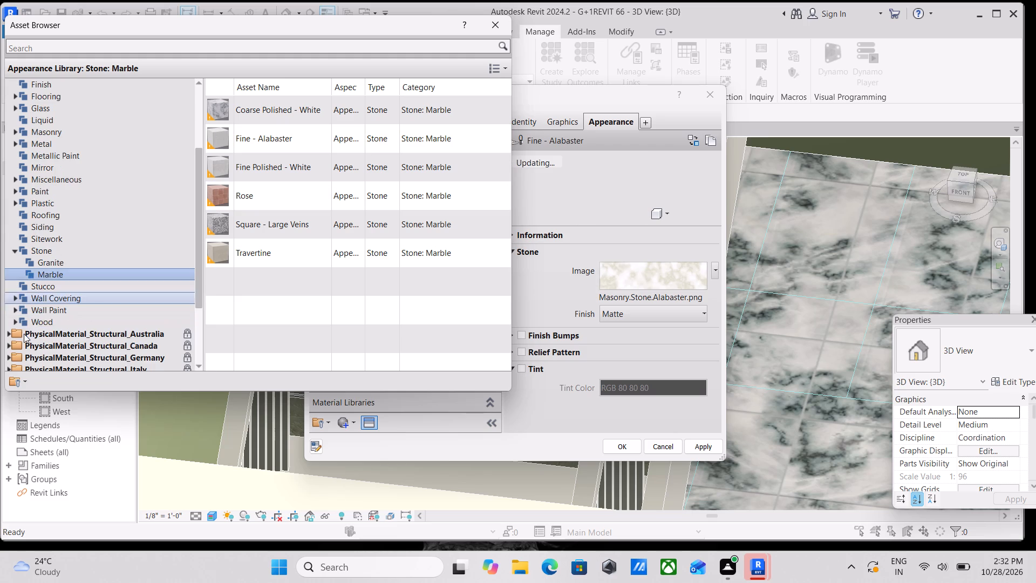
Try the Stucco assets Fine - Cream, Coarse - White and Exterior - Beige on MARBLE PAINT, ending with Exterior - White.
{"action": "double_click", "coordinate": [23, 284]}
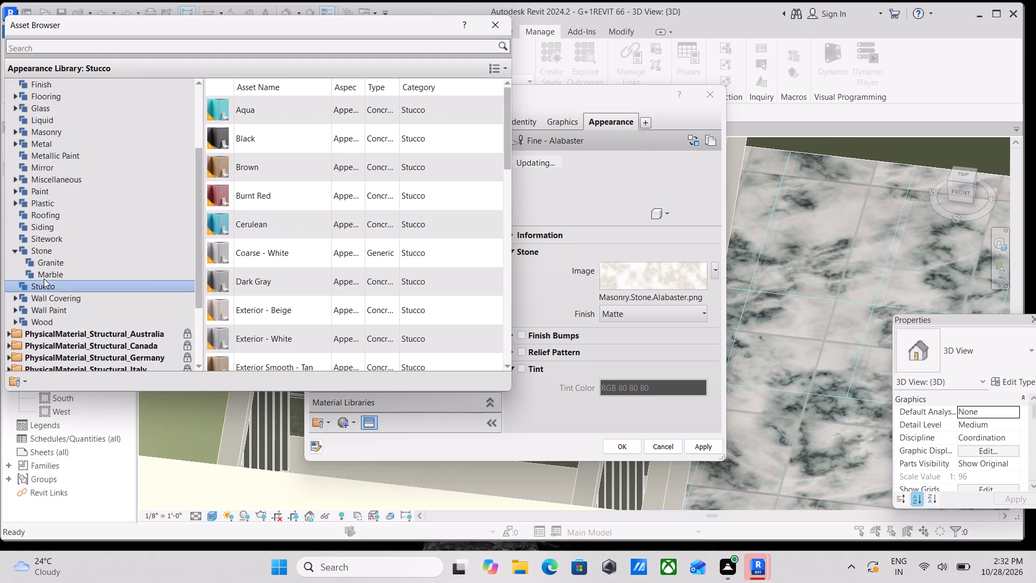
{"action": "scroll", "coordinate": [269, 281], "scroll_direction": "down", "scroll_amount": 2}
{"action": "double_click", "coordinate": [304, 294]}
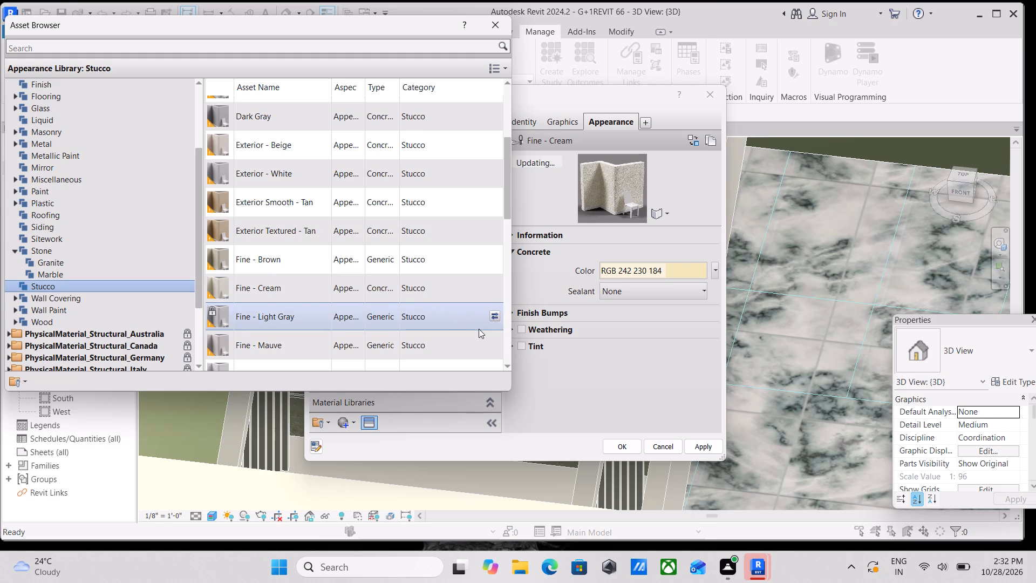
{"action": "scroll", "coordinate": [50, 318], "scroll_direction": "down", "scroll_amount": 1}
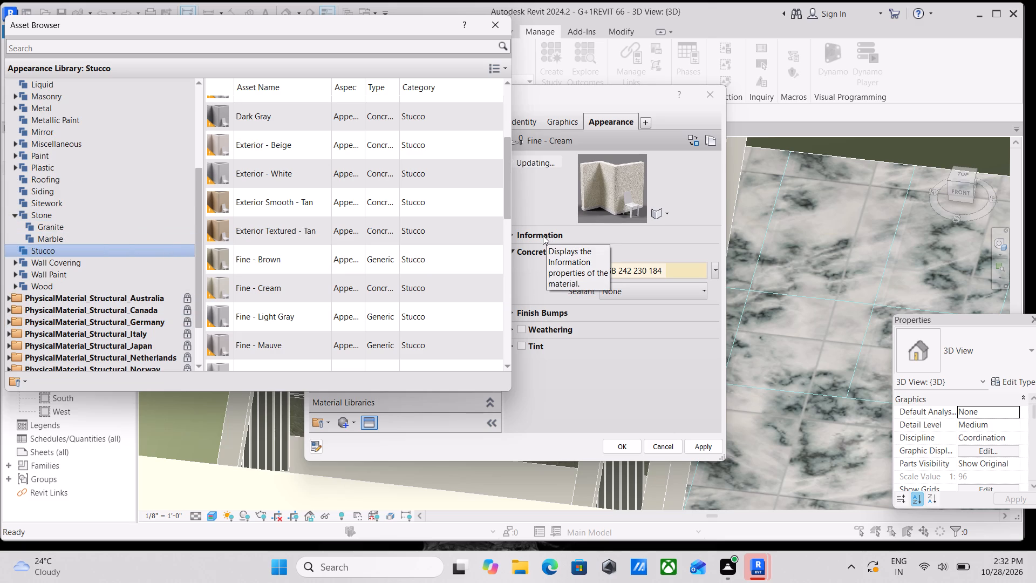
{"action": "scroll", "coordinate": [304, 235], "scroll_direction": "up", "scroll_amount": 1}
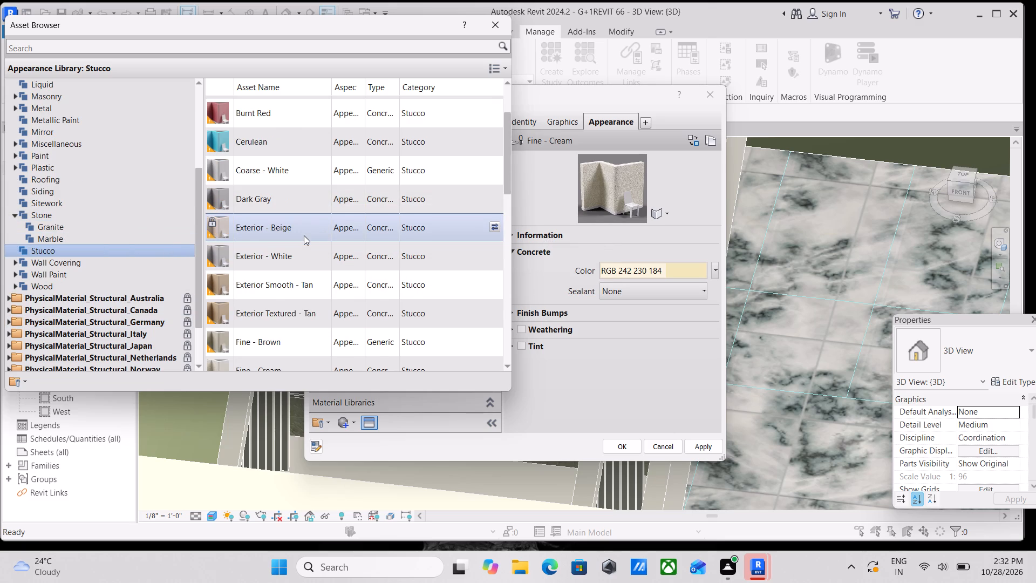
{"action": "double_click", "coordinate": [293, 168]}
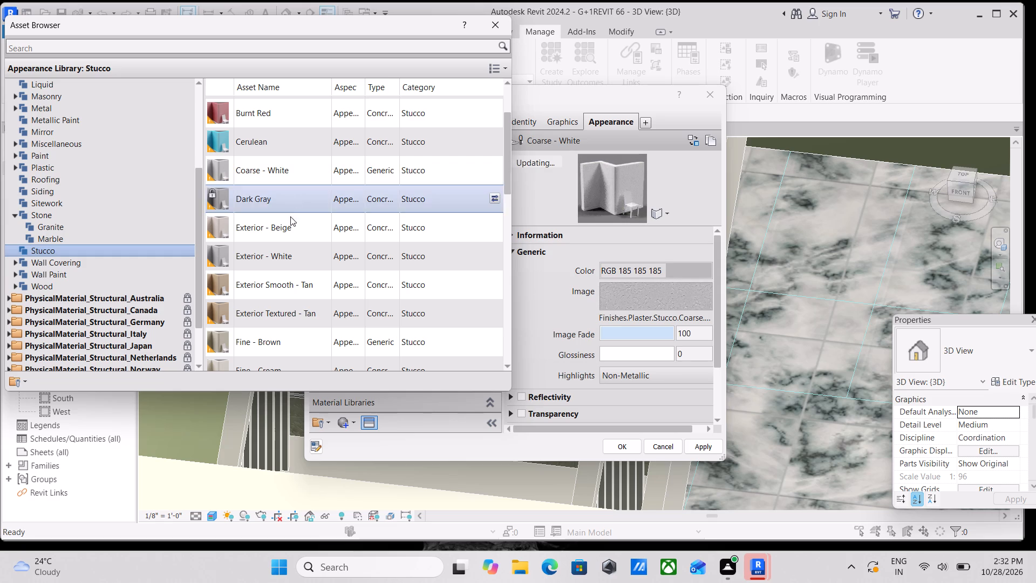
{"action": "double_click", "coordinate": [284, 230]}
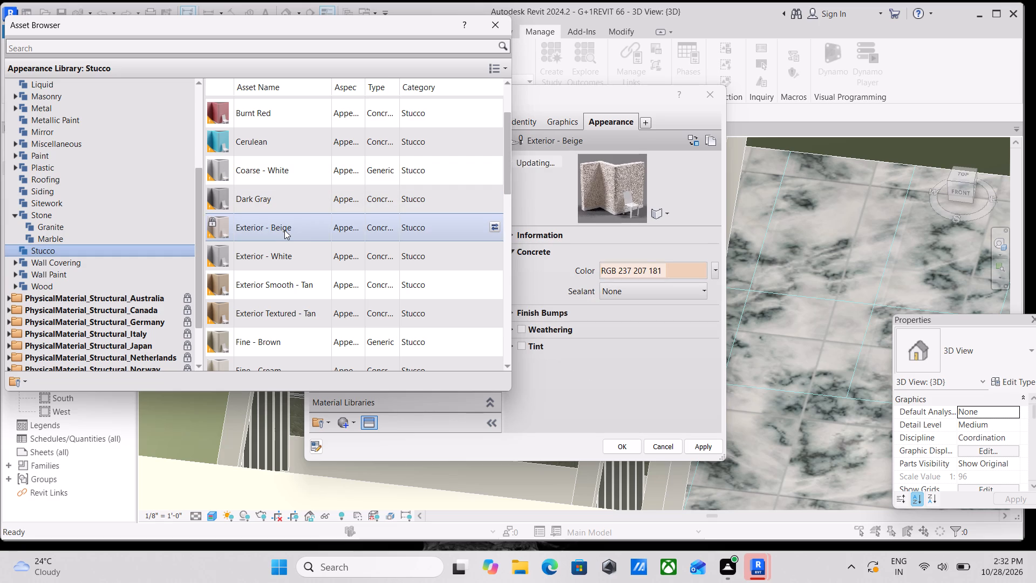
{"action": "double_click", "coordinate": [293, 265]}
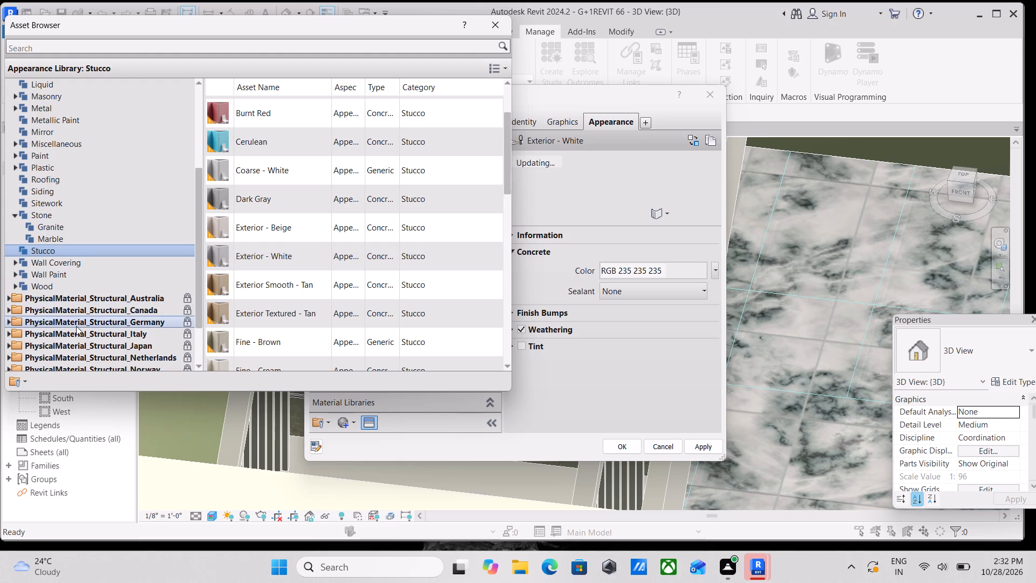
Look through the Wall Paint Matte and Glossy and the Wall Covering: Stone assets for a suitable MARBLE PAINT appearance.
{"action": "double_click", "coordinate": [67, 274]}
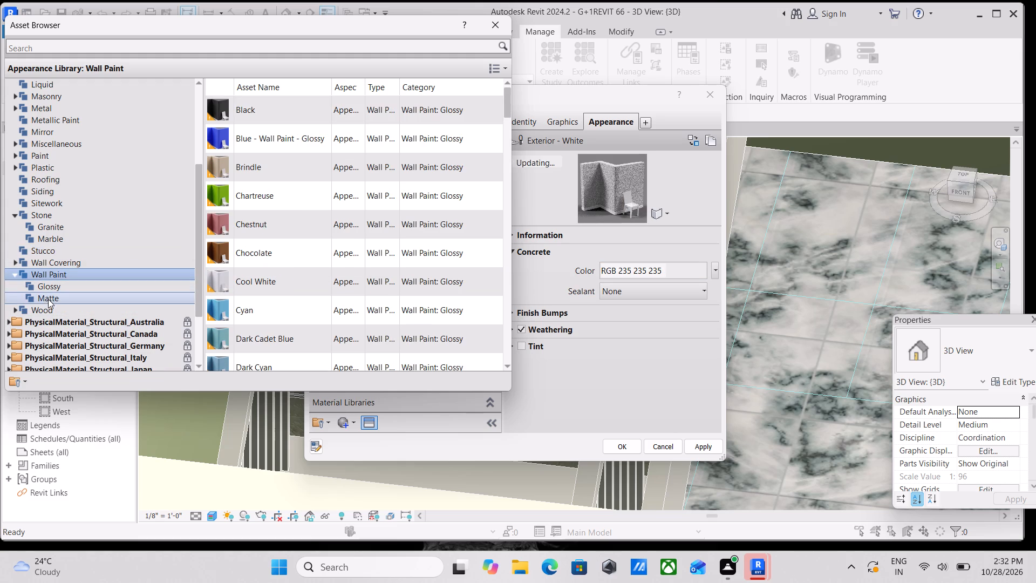
{"action": "double_click", "coordinate": [54, 297]}
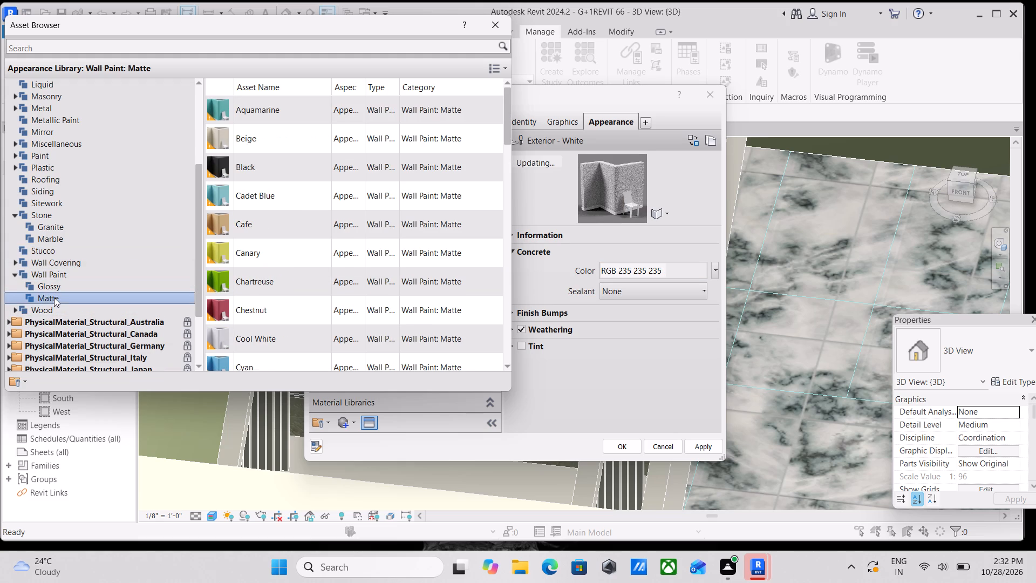
{"action": "left_click", "coordinate": [54, 287]}
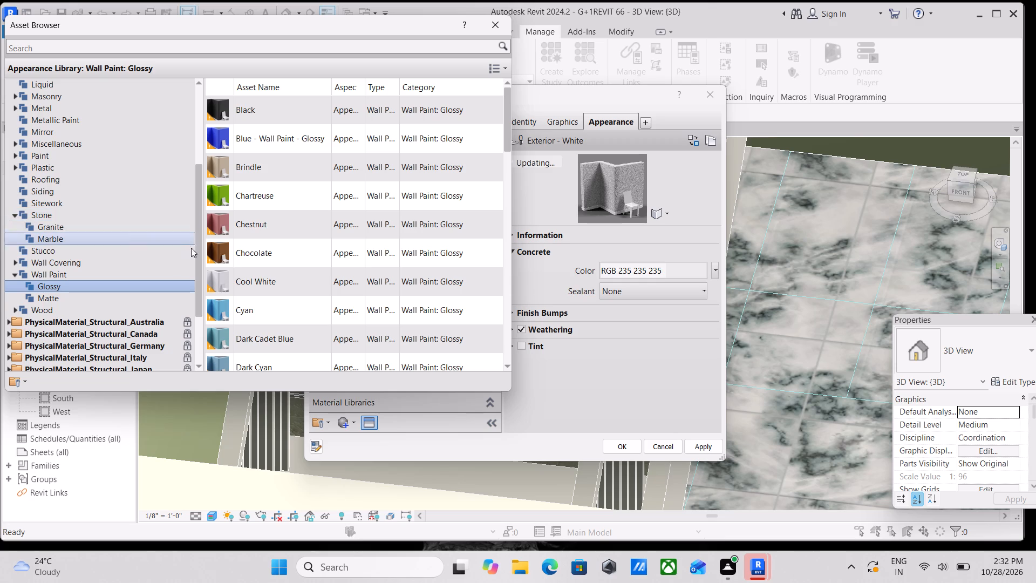
{"action": "scroll", "coordinate": [292, 308], "scroll_direction": "down", "scroll_amount": 3}
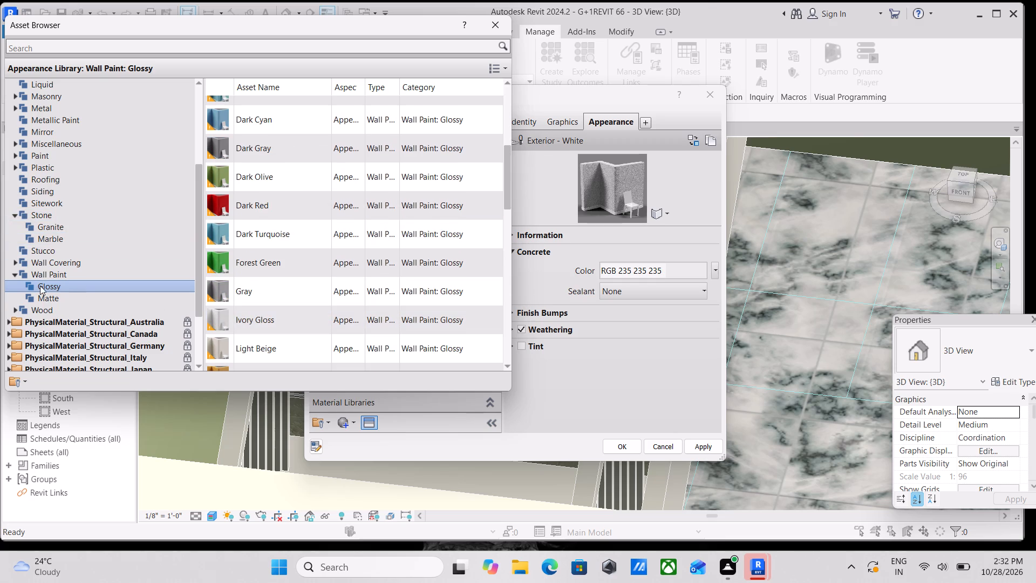
{"action": "scroll", "coordinate": [315, 316], "scroll_direction": "down", "scroll_amount": 4}
{"action": "scroll", "coordinate": [326, 326], "scroll_direction": "up", "scroll_amount": 1}
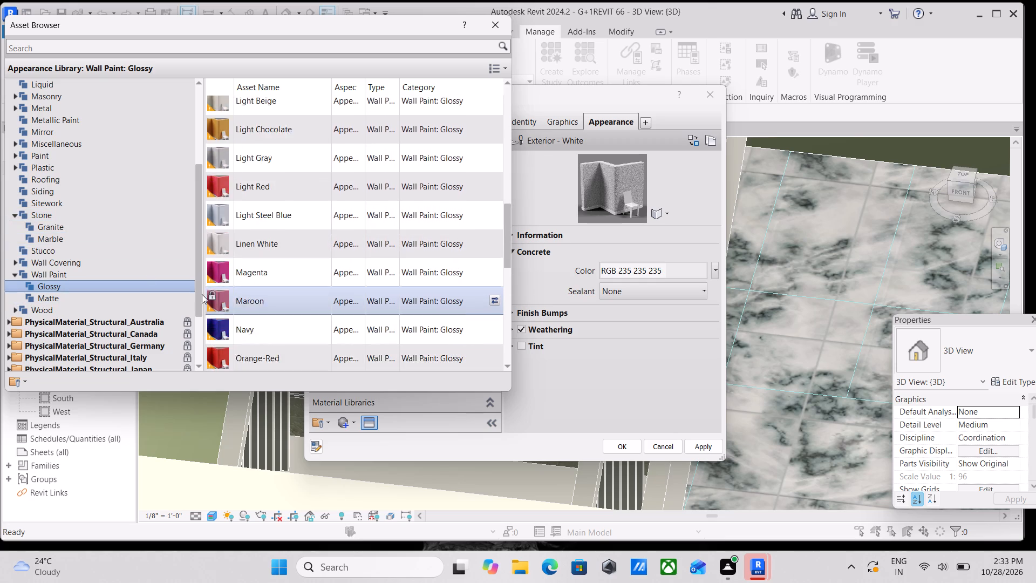
{"action": "scroll", "coordinate": [202, 294], "scroll_direction": "up", "scroll_amount": 1}
{"action": "scroll", "coordinate": [9, 220], "scroll_direction": "up", "scroll_amount": 1}
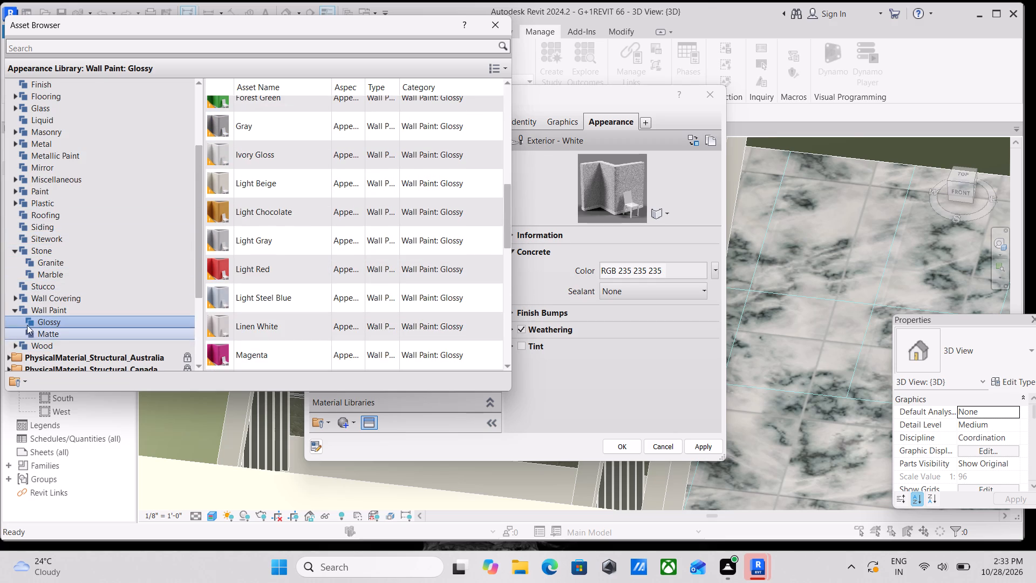
{"action": "left_click", "coordinate": [11, 296]}
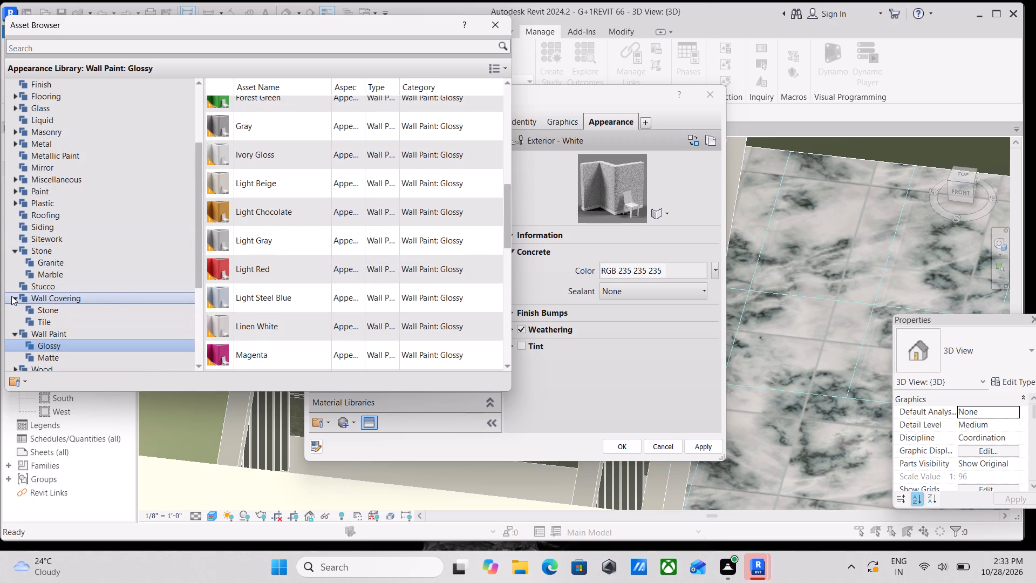
{"action": "double_click", "coordinate": [38, 307]}
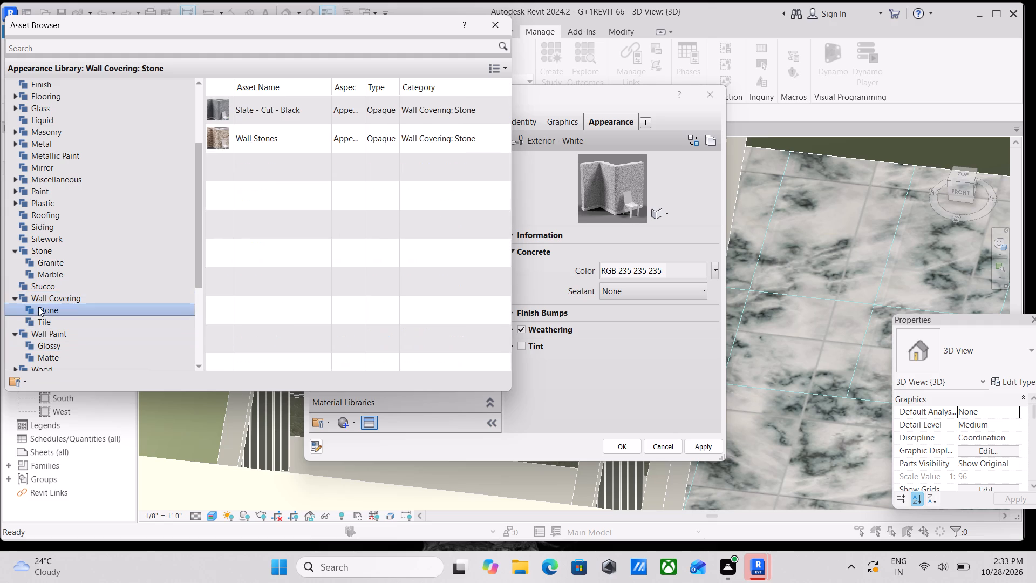
{"action": "left_click", "coordinate": [336, 111]}
{"action": "left_click", "coordinate": [336, 111]}
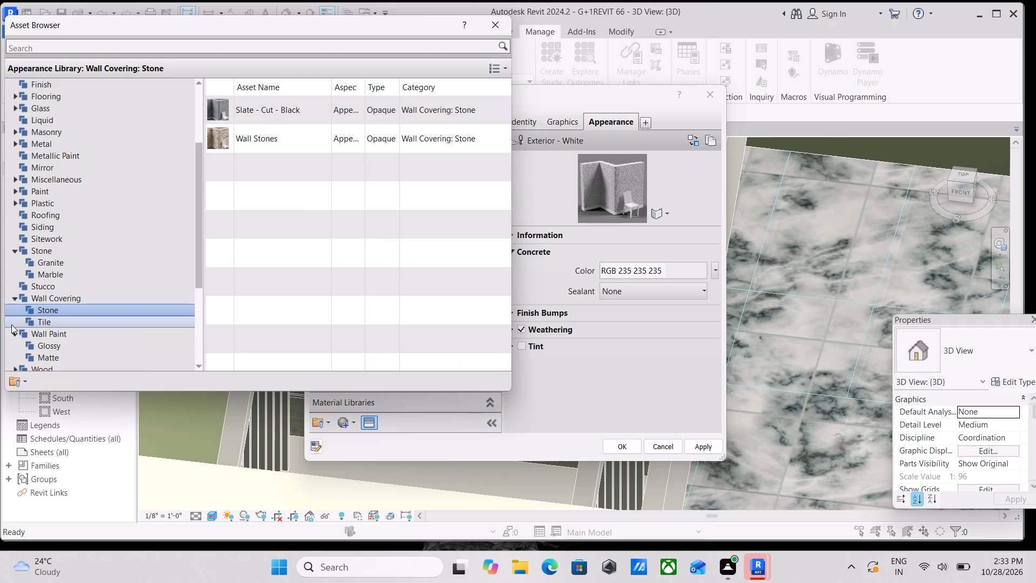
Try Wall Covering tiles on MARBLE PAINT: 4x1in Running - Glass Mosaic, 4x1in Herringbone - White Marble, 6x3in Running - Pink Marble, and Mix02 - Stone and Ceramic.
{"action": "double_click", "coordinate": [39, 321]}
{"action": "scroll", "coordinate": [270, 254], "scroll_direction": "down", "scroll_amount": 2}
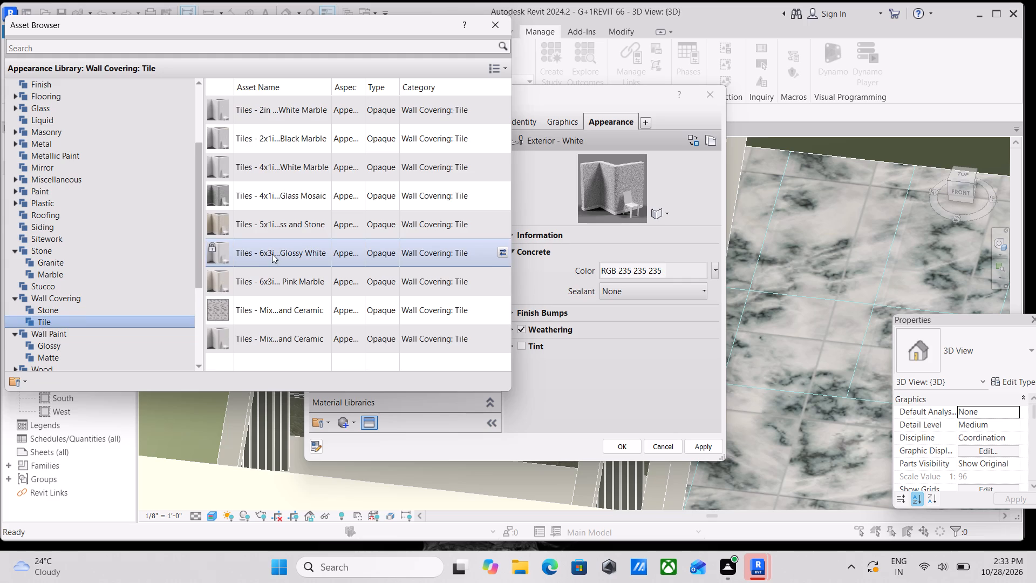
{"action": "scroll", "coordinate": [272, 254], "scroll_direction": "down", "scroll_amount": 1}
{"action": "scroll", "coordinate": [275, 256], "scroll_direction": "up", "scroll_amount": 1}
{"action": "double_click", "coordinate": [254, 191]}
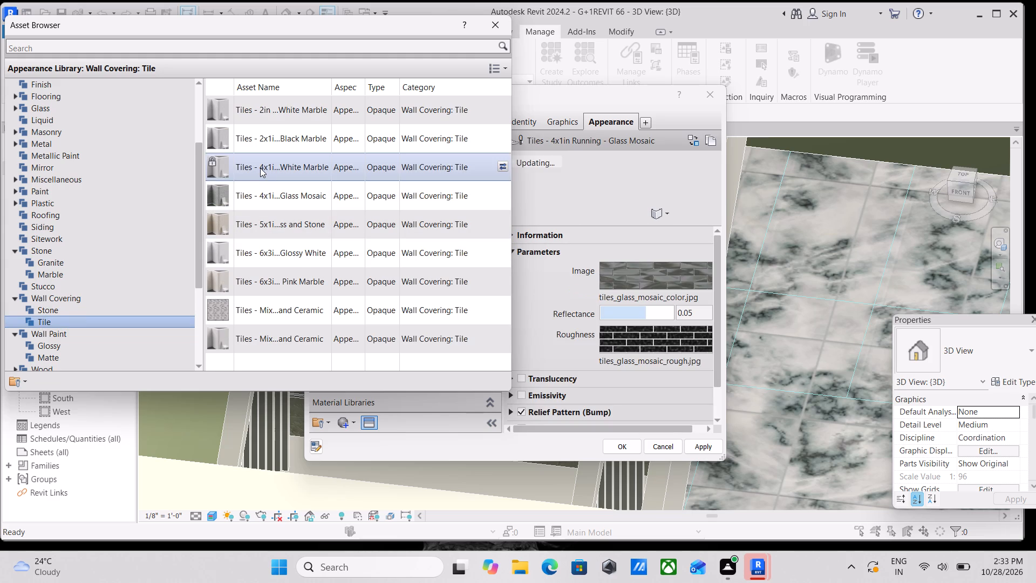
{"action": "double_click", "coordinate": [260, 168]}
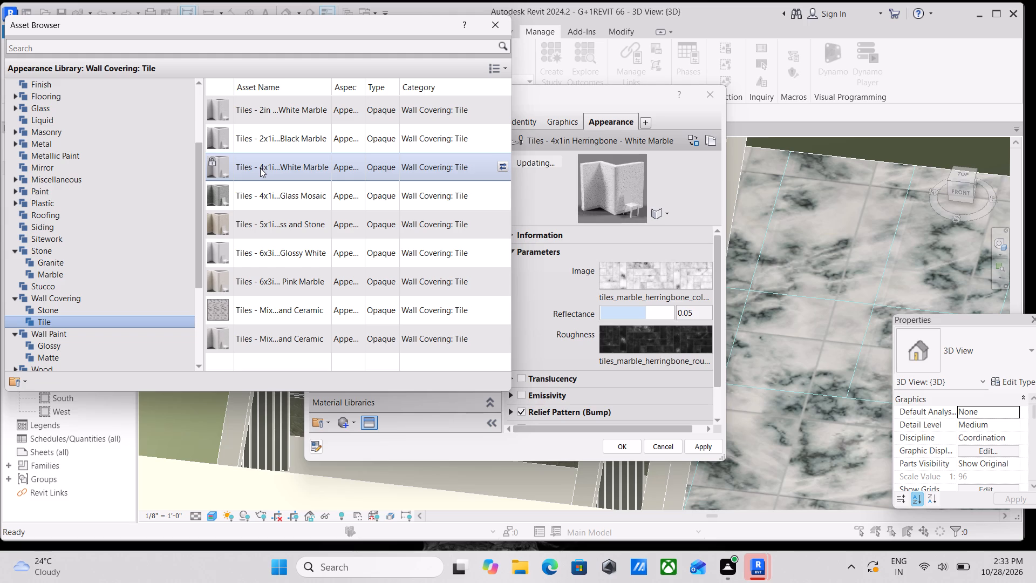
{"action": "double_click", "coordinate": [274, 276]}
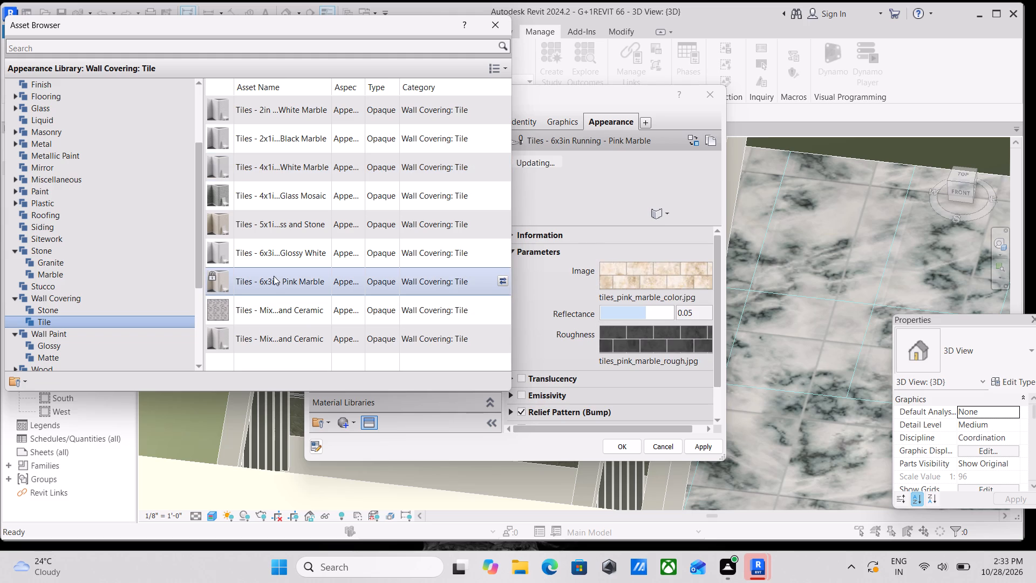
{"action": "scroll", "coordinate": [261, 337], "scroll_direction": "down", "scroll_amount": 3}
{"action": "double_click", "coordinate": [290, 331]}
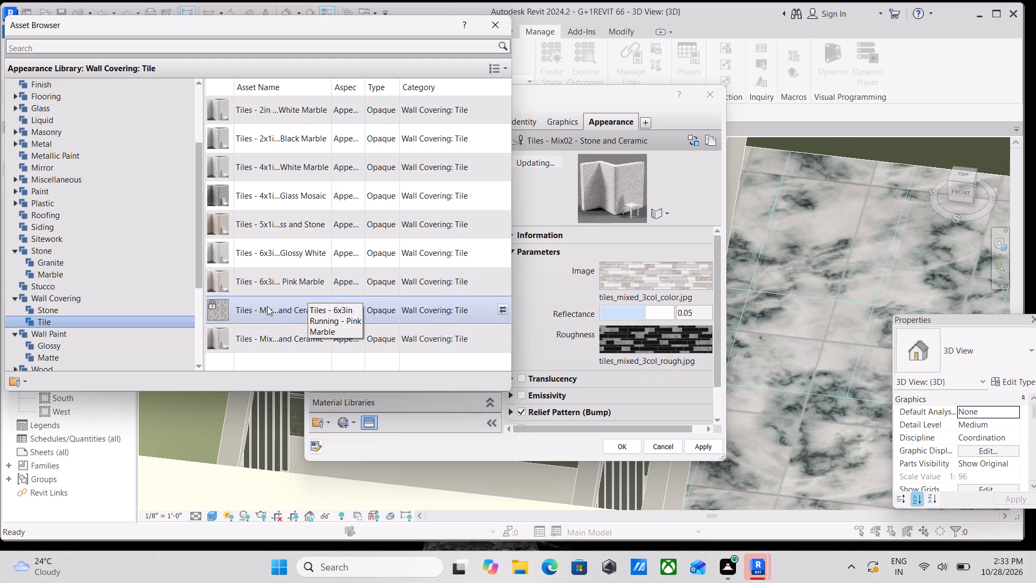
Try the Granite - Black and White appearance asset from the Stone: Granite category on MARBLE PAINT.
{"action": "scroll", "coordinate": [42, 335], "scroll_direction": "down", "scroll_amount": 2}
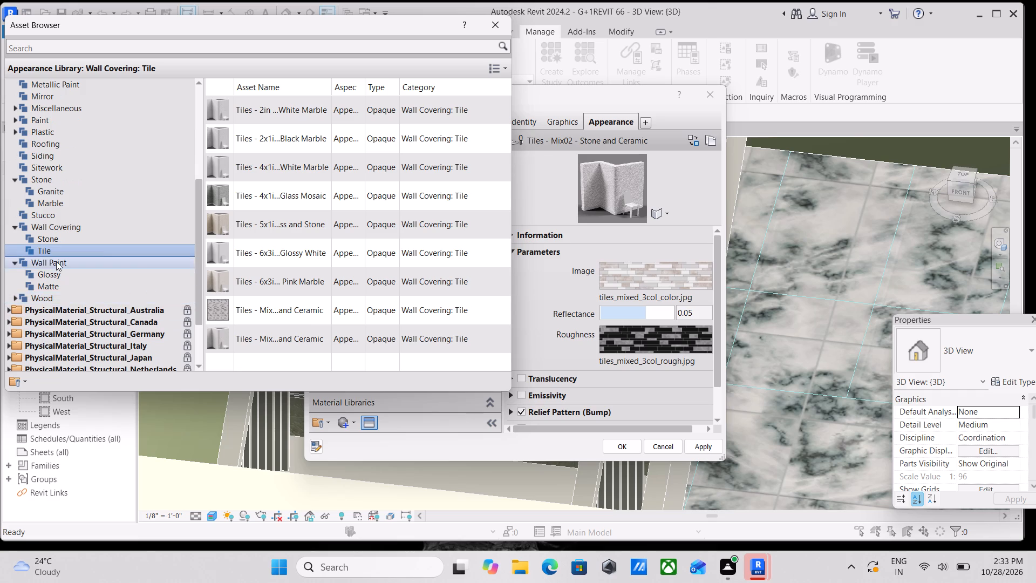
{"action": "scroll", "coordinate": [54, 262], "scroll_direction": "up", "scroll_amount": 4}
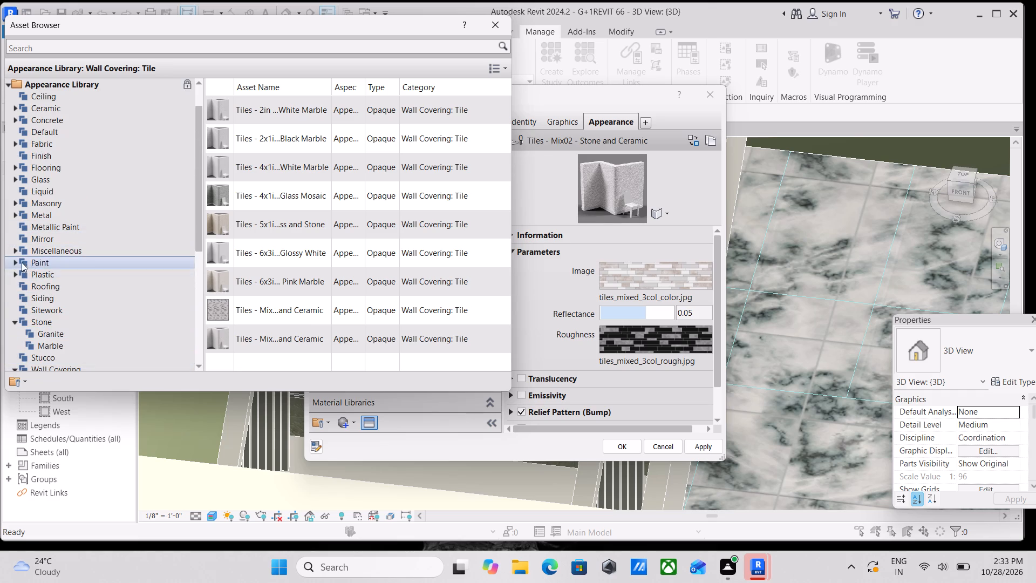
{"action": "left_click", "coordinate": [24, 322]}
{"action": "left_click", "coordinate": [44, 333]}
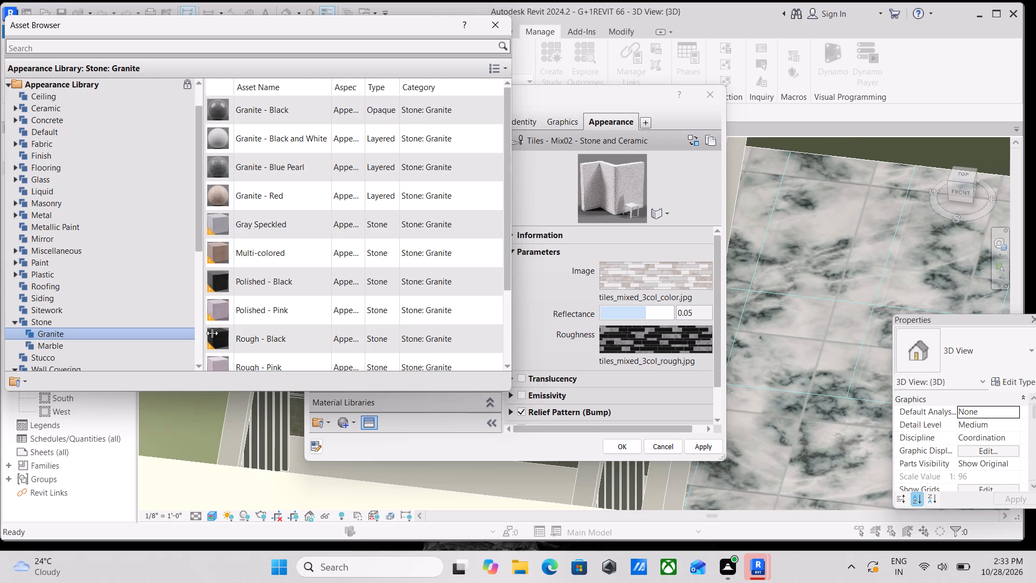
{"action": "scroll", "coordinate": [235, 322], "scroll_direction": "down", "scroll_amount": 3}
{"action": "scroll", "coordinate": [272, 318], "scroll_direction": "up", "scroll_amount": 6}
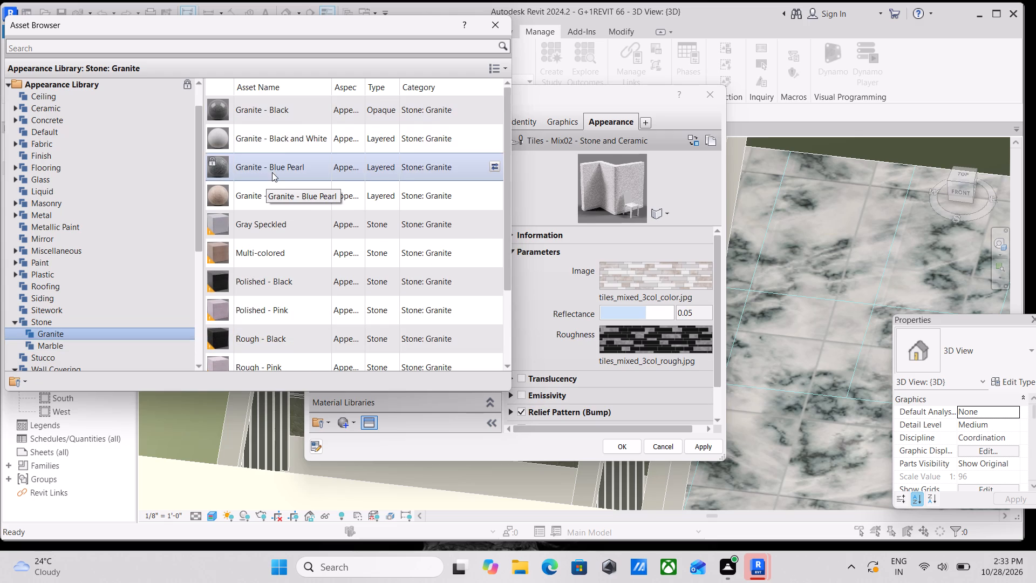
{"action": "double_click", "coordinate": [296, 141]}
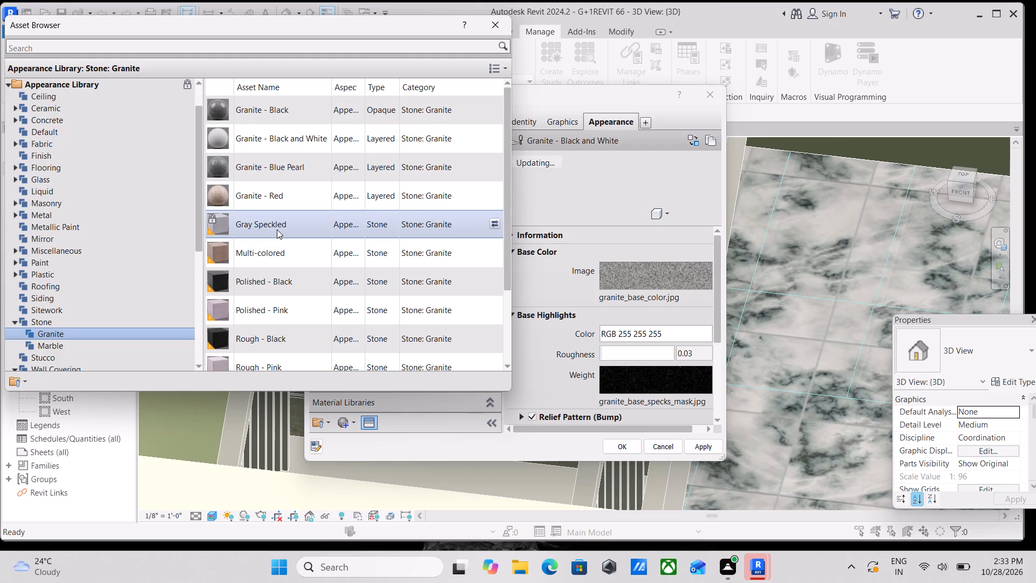
Replace MARBLE PAINT's appearance with the Polished - Pink asset from Stone: Granite and set its finish to Matte.
{"action": "scroll", "coordinate": [277, 214], "scroll_direction": "down", "scroll_amount": 1}
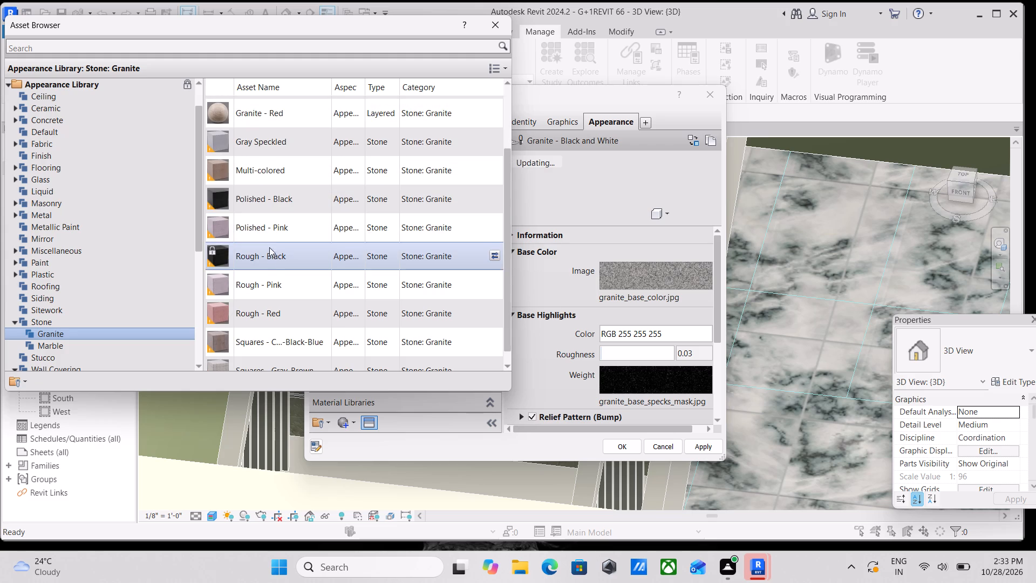
{"action": "double_click", "coordinate": [280, 226]}
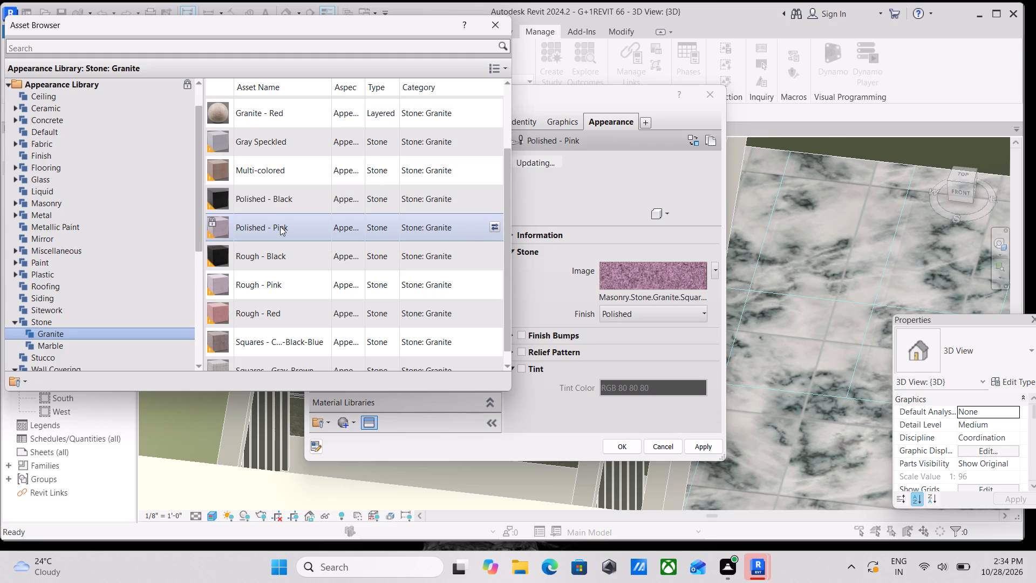
{"action": "scroll", "coordinate": [285, 225], "scroll_direction": "up", "scroll_amount": 2}
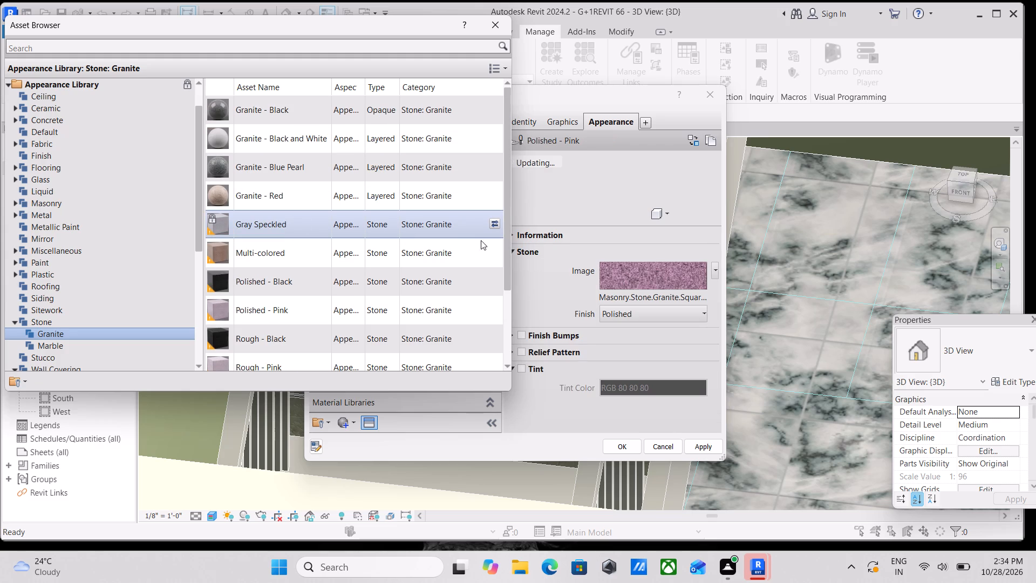
{"action": "left_click", "coordinate": [662, 306]}
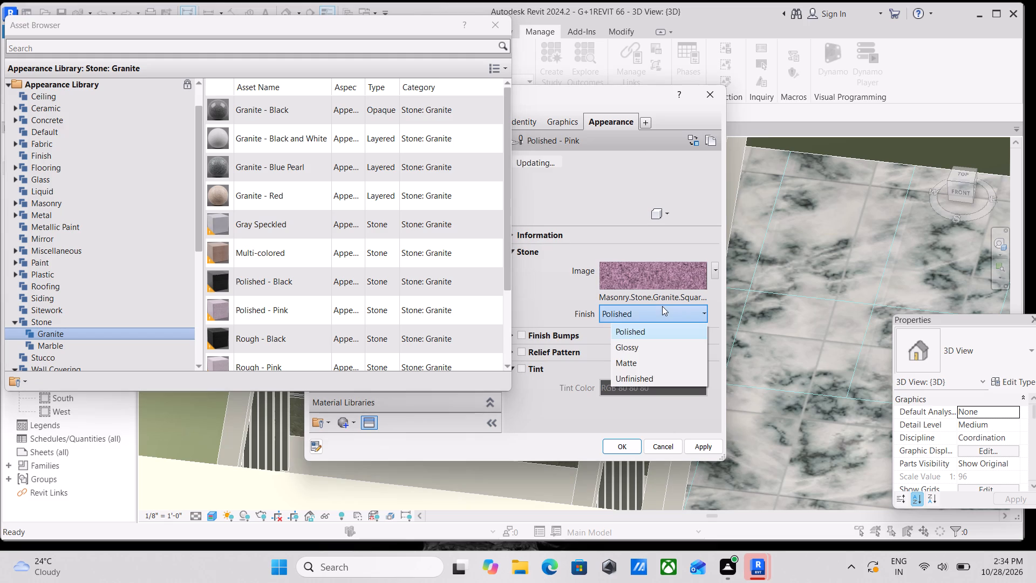
{"action": "left_click", "coordinate": [632, 364]}
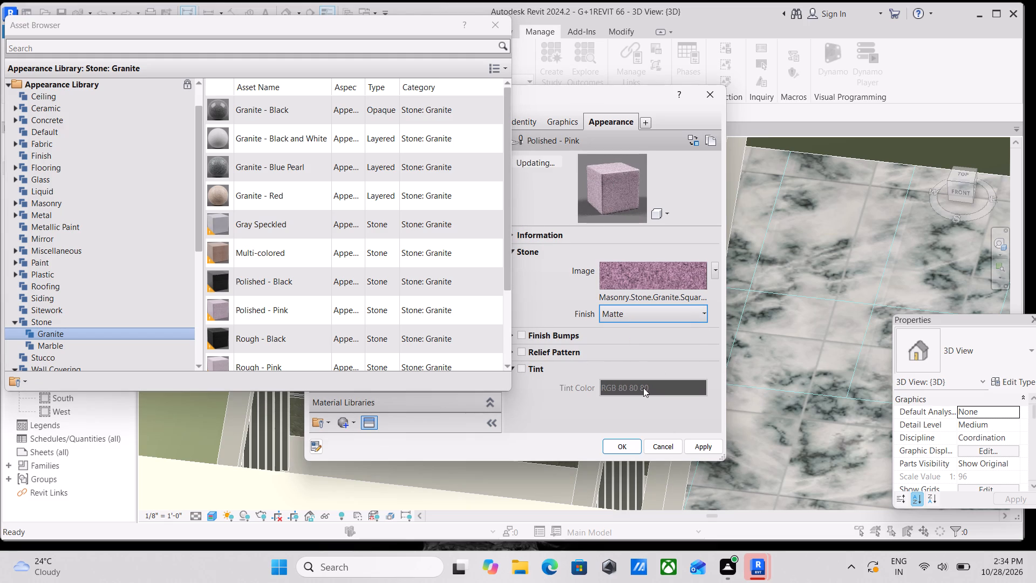
{"action": "left_click", "coordinate": [503, 23]}
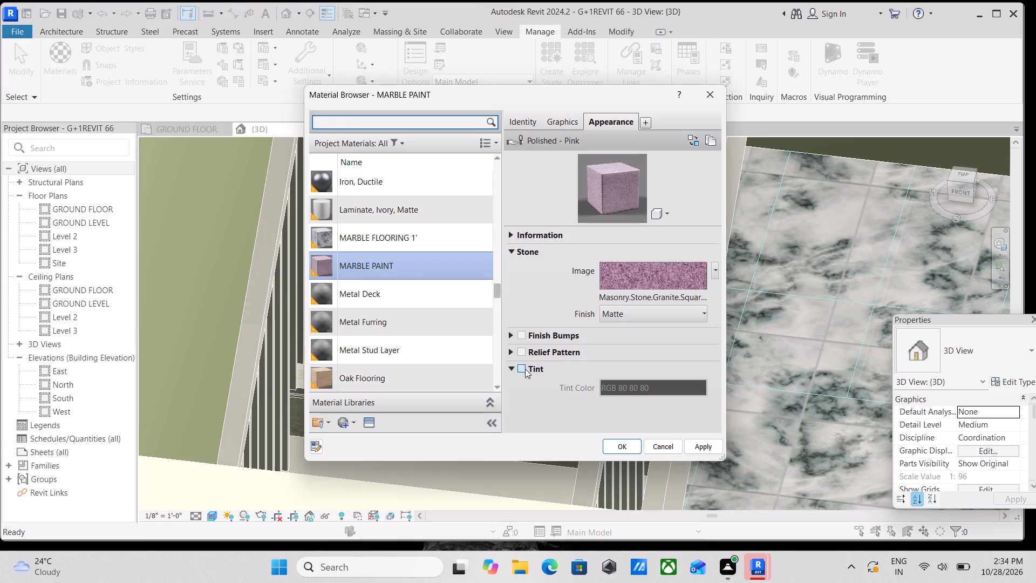
Enable Tint on MARBLE PAINT's appearance, set the tint color to RGB 240 240 240, and apply the material changes to the model.
{"action": "left_click", "coordinate": [525, 369]}
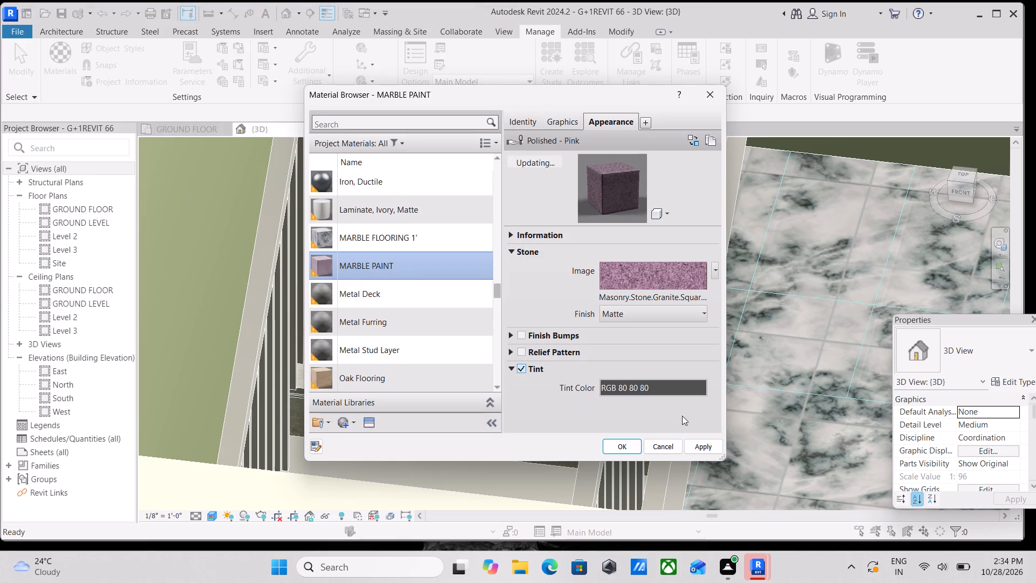
{"action": "left_click", "coordinate": [648, 384]}
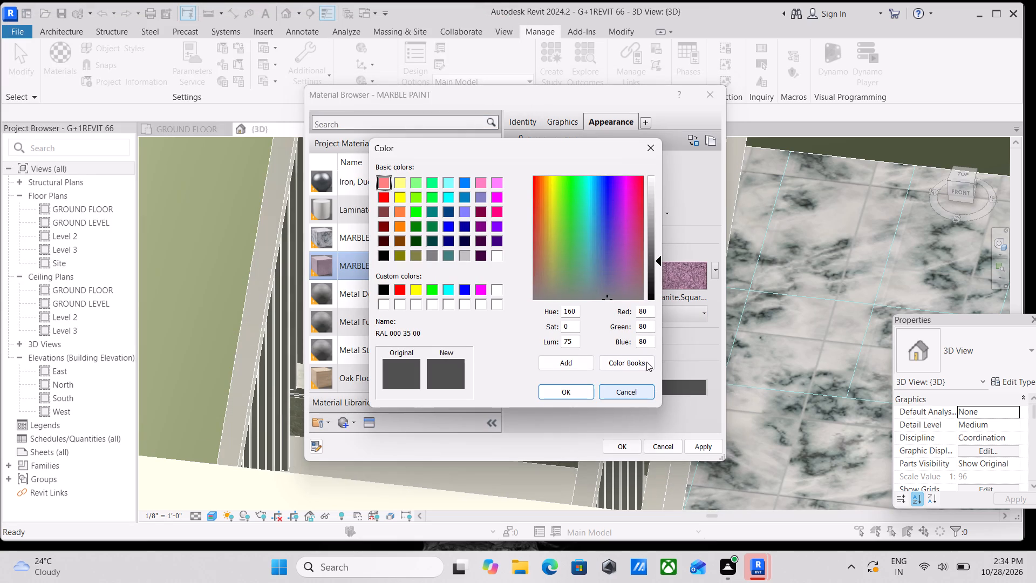
{"action": "left_click_drag", "start_coordinate": [646, 313], "coordinate": [602, 316]}
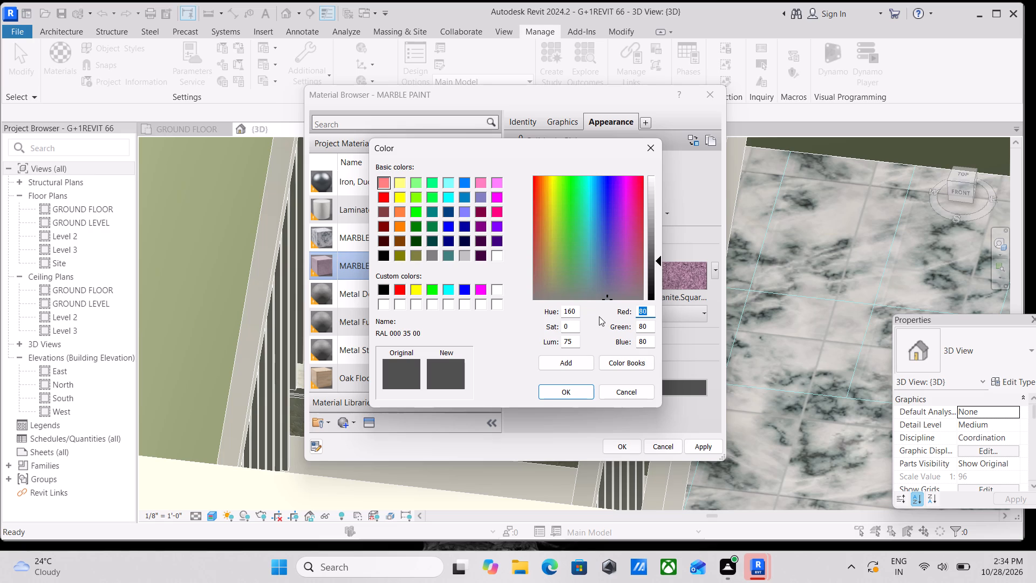
{"action": "key", "text": "2"}
{"action": "type", "text": "40"}
{"action": "left_click_drag", "start_coordinate": [647, 330], "coordinate": [605, 340]}
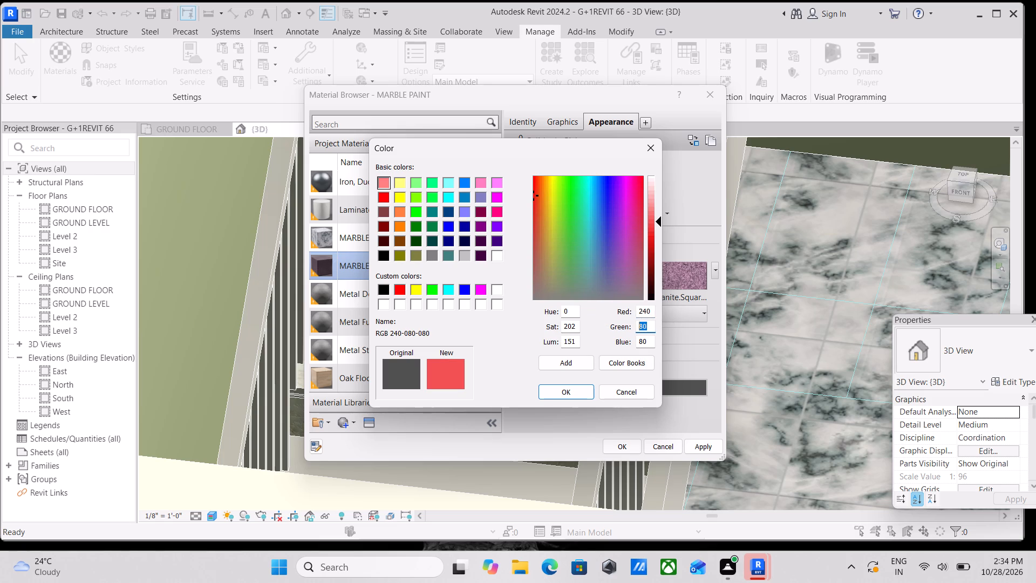
{"action": "left_click_drag", "start_coordinate": [605, 340], "coordinate": [603, 340]}
{"action": "key", "text": "2"}
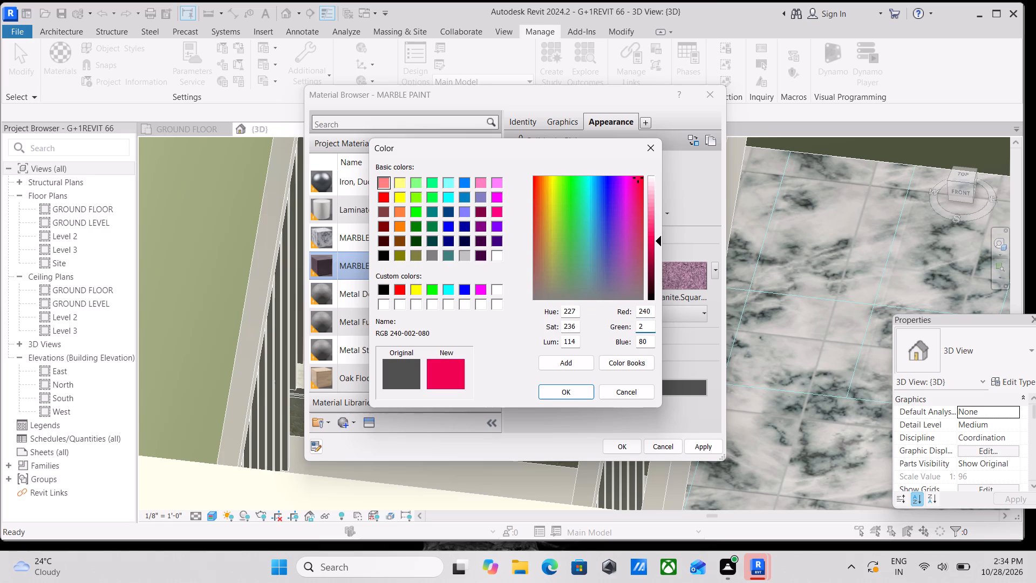
{"action": "type", "text": "40"}
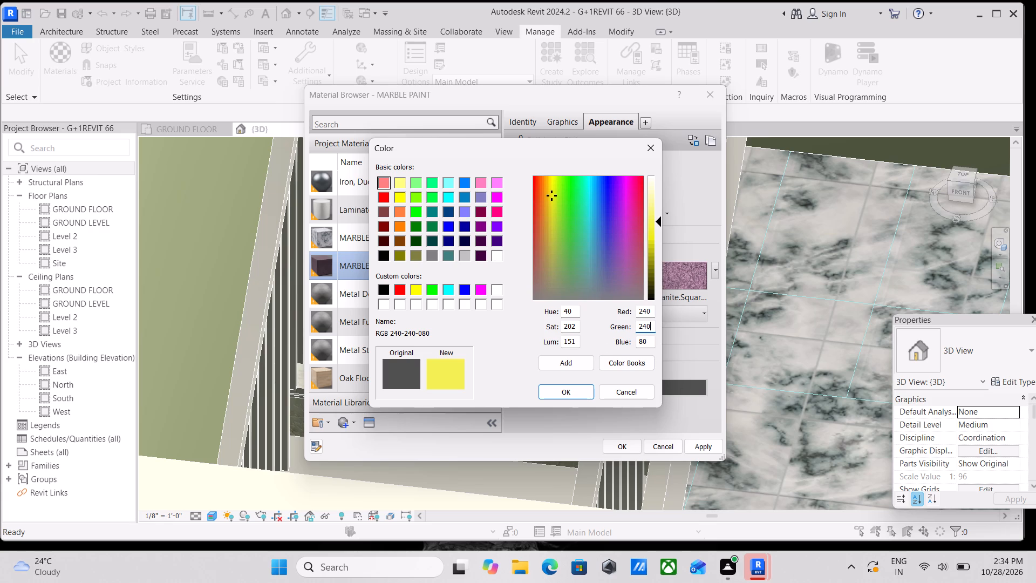
{"action": "left_click_drag", "start_coordinate": [649, 341], "coordinate": [615, 347]}
{"action": "type", "text": "240"}
{"action": "left_click", "coordinate": [577, 391]}
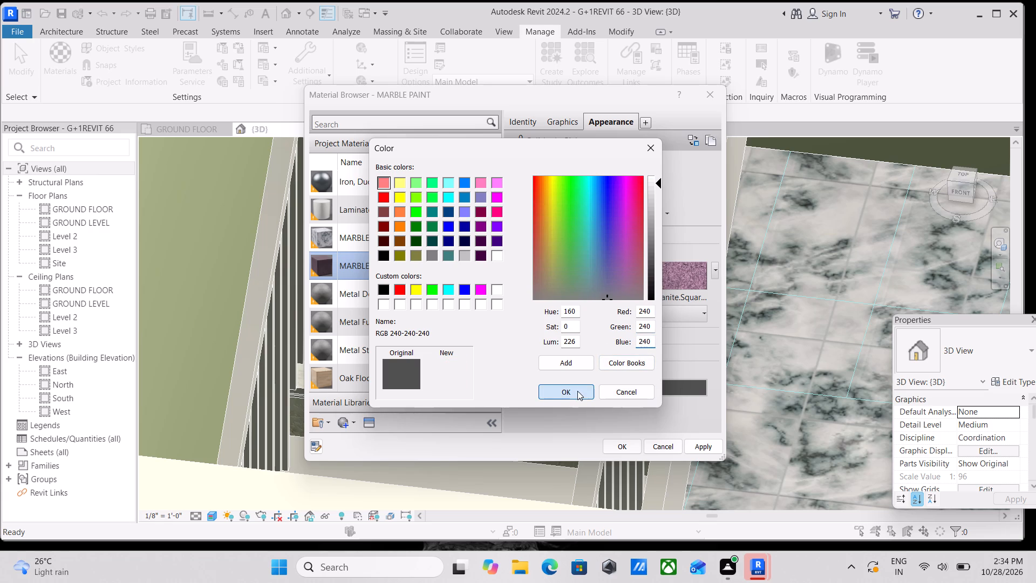
{"action": "left_click", "coordinate": [562, 390]}
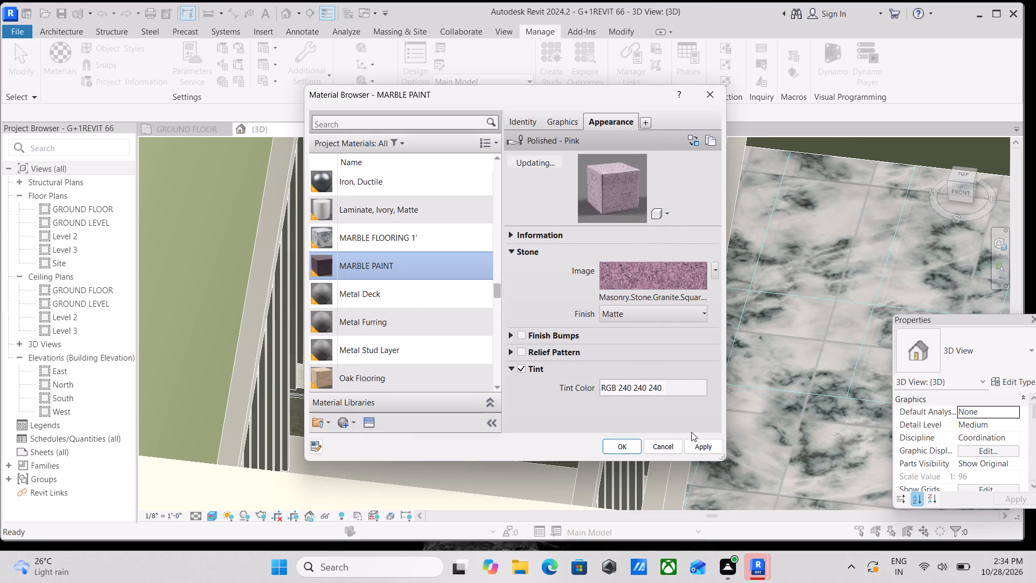
{"action": "left_click", "coordinate": [704, 447]}
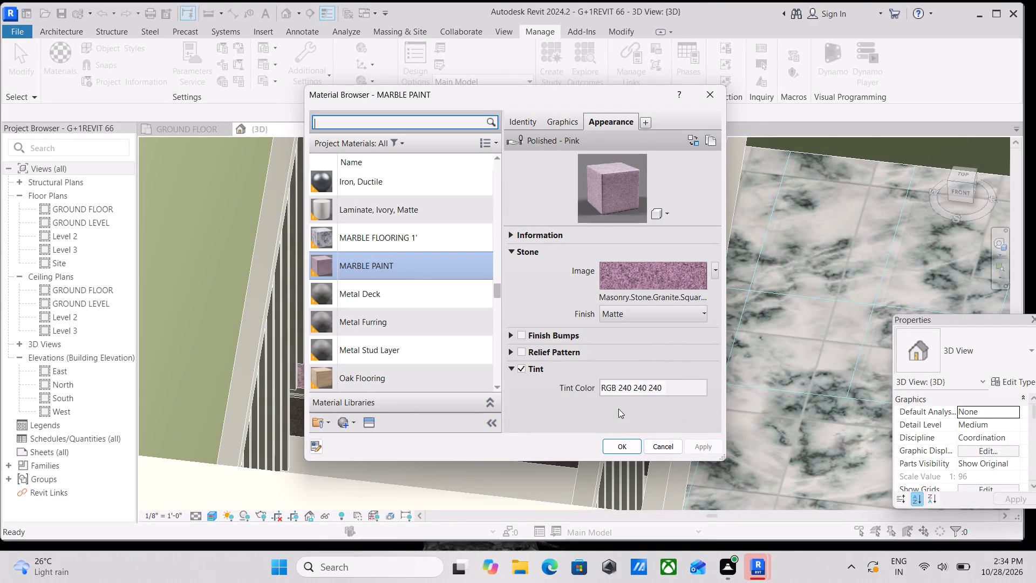
{"action": "left_click", "coordinate": [612, 450]}
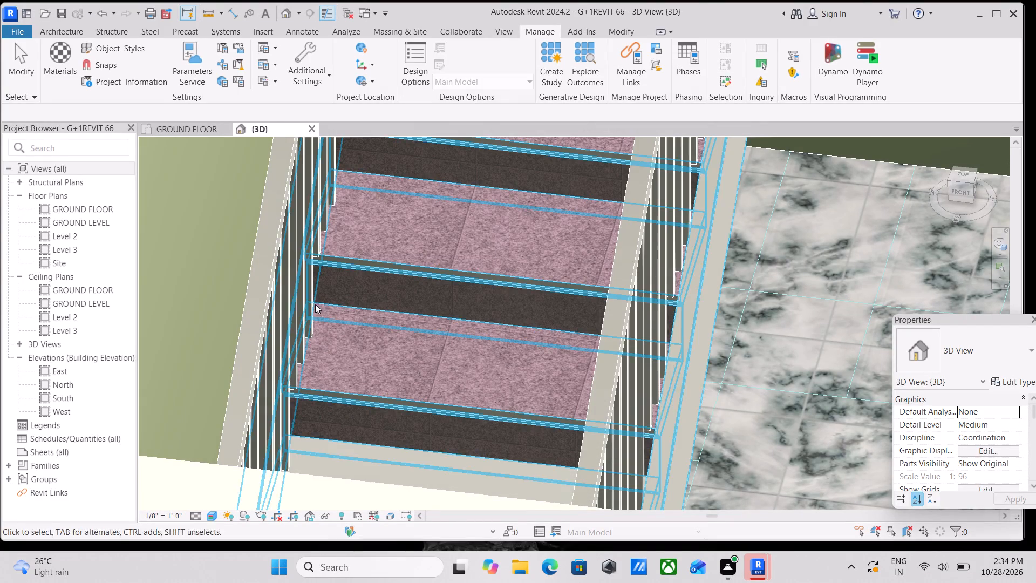
Restart Paint with MARBLE PAINT and cover the next unpainted tread up the stair, plus the risers above and below it.
{"action": "scroll", "coordinate": [399, 331], "scroll_direction": "up", "scroll_amount": 3}
{"action": "scroll", "coordinate": [443, 340], "scroll_direction": "down", "scroll_amount": 10}
{"action": "middle_click_drag", "start_coordinate": [446, 341], "coordinate": [459, 388]}
{"action": "scroll", "coordinate": [455, 361], "scroll_direction": "up", "scroll_amount": 2}
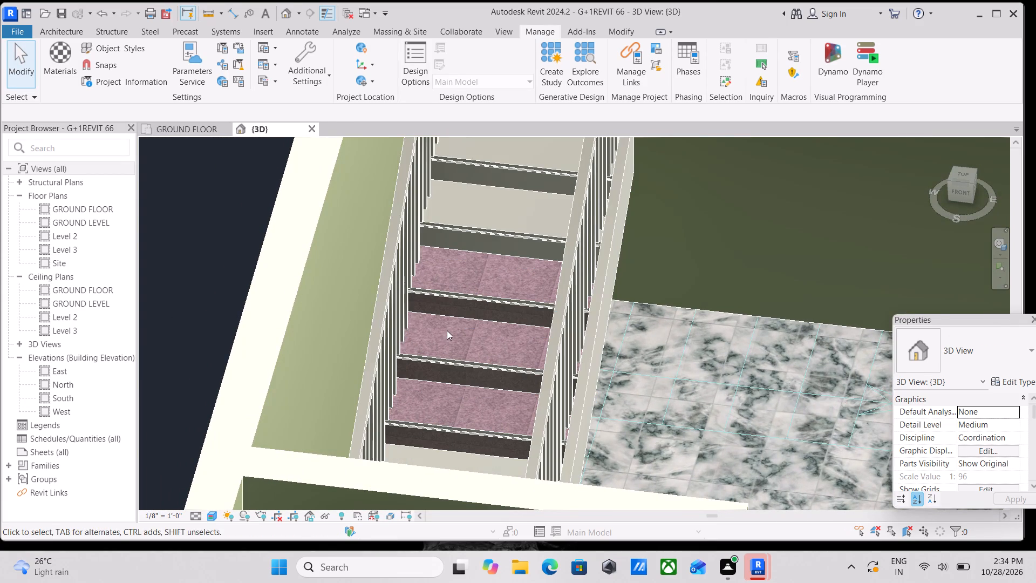
{"action": "type", "text": "PT"}
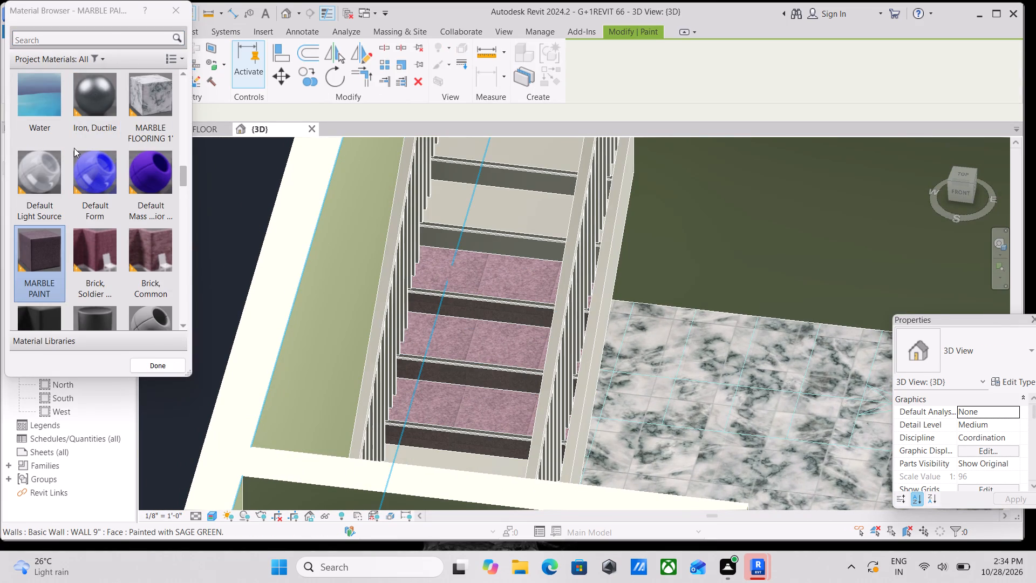
{"action": "scroll", "coordinate": [81, 140], "scroll_direction": "up", "scroll_amount": 2}
{"action": "scroll", "coordinate": [93, 153], "scroll_direction": "down", "scroll_amount": 2}
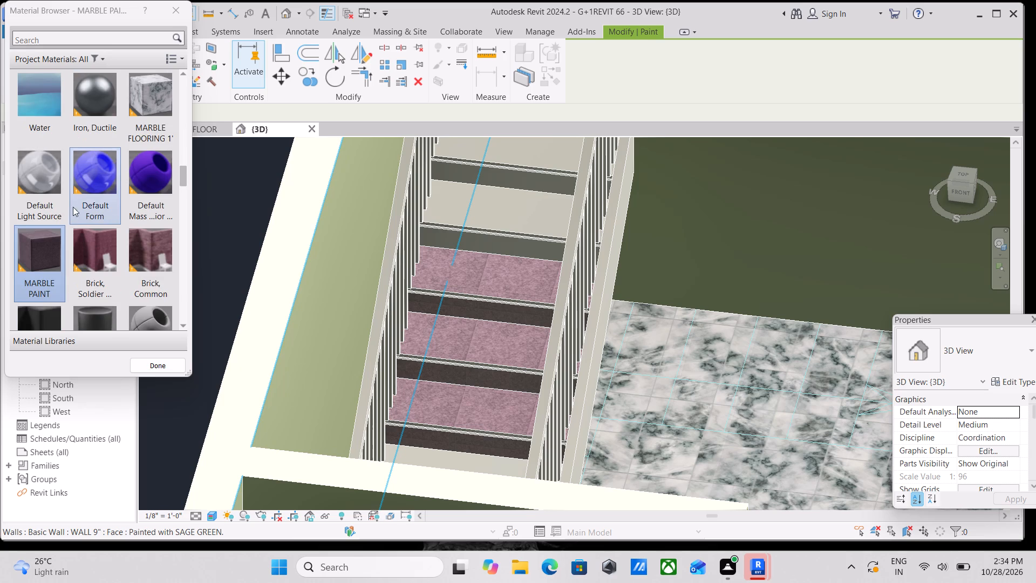
{"action": "left_click", "coordinate": [39, 256]}
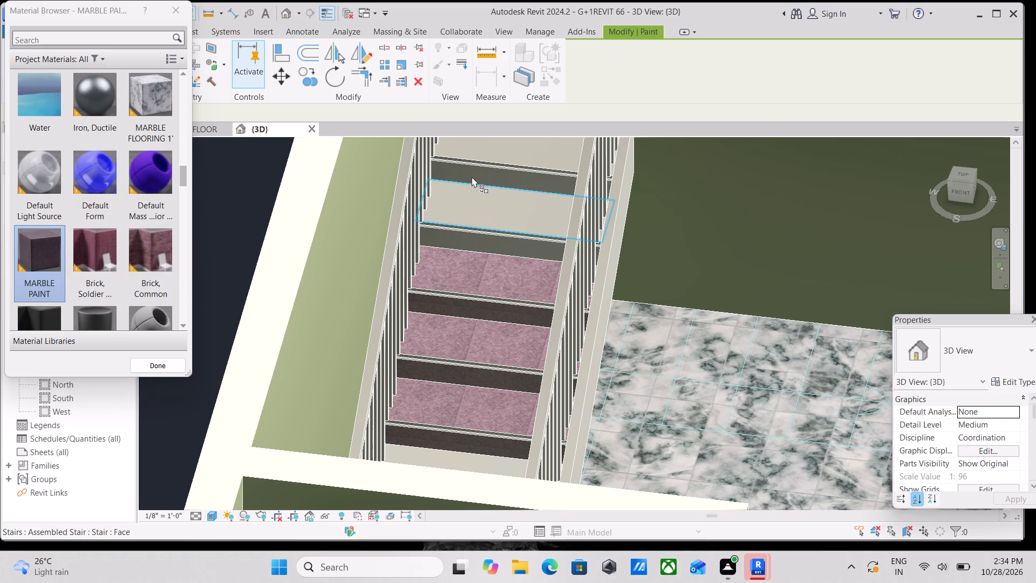
{"action": "left_click", "coordinate": [472, 176]}
{"action": "scroll", "coordinate": [493, 218], "scroll_direction": "up", "scroll_amount": 2}
{"action": "left_click", "coordinate": [495, 211]}
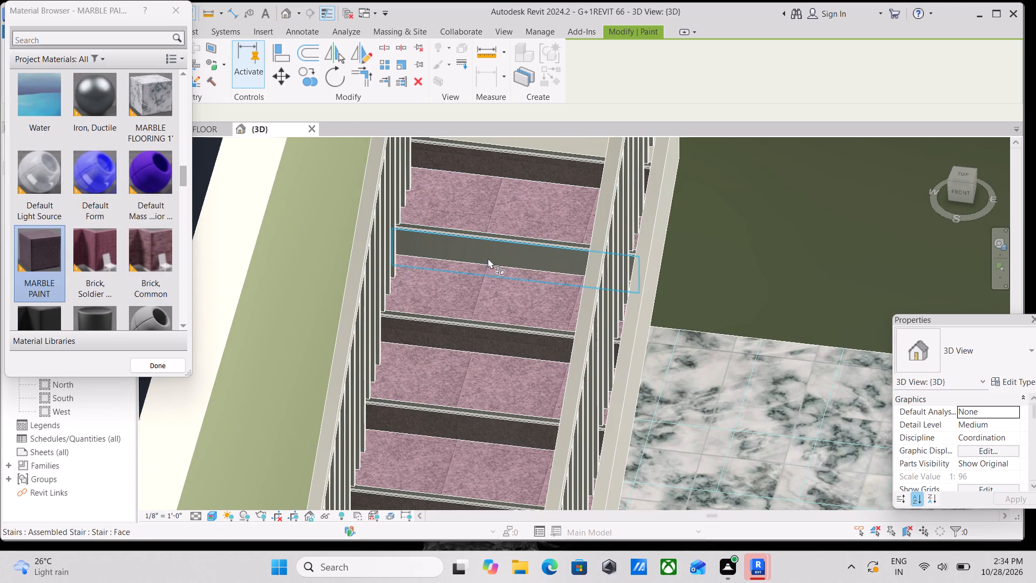
{"action": "left_click", "coordinate": [483, 254]}
{"action": "scroll", "coordinate": [480, 241], "scroll_direction": "up", "scroll_amount": 9}
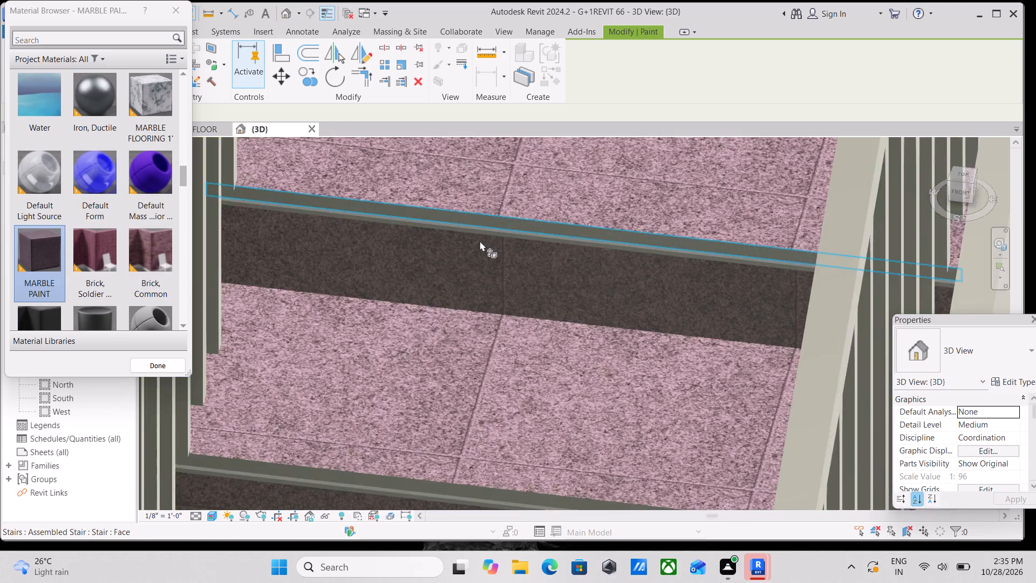
{"action": "scroll", "coordinate": [480, 241], "scroll_direction": "up", "scroll_amount": 8}
{"action": "scroll", "coordinate": [473, 233], "scroll_direction": "down", "scroll_amount": 15}
{"action": "middle_click_drag", "start_coordinate": [466, 250], "coordinate": [465, 236]}
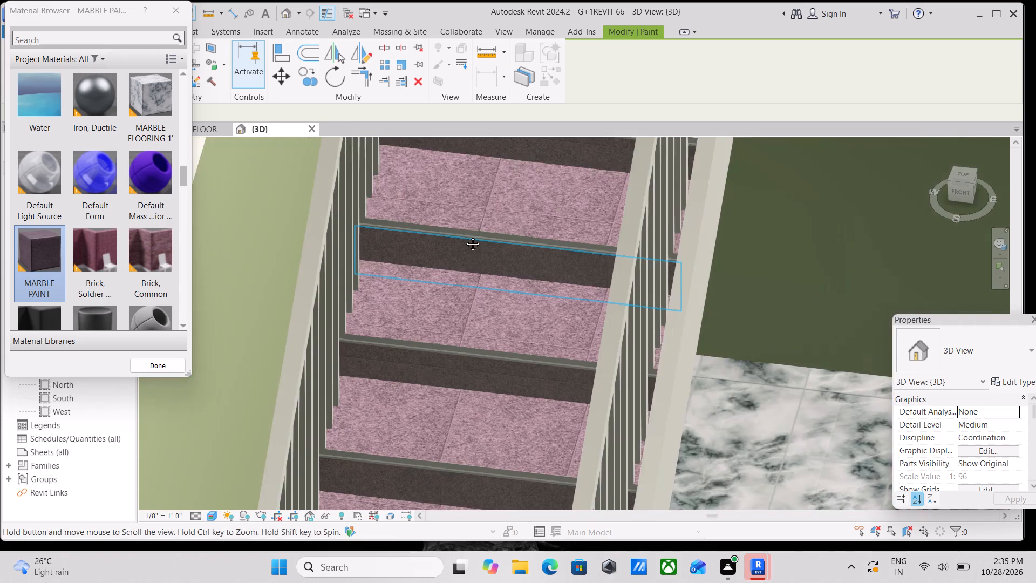
{"action": "middle_click_drag", "start_coordinate": [465, 236], "coordinate": [476, 162]}
{"action": "left_click", "coordinate": [487, 282]}
{"action": "scroll", "coordinate": [478, 285], "scroll_direction": "down", "scroll_amount": 1}
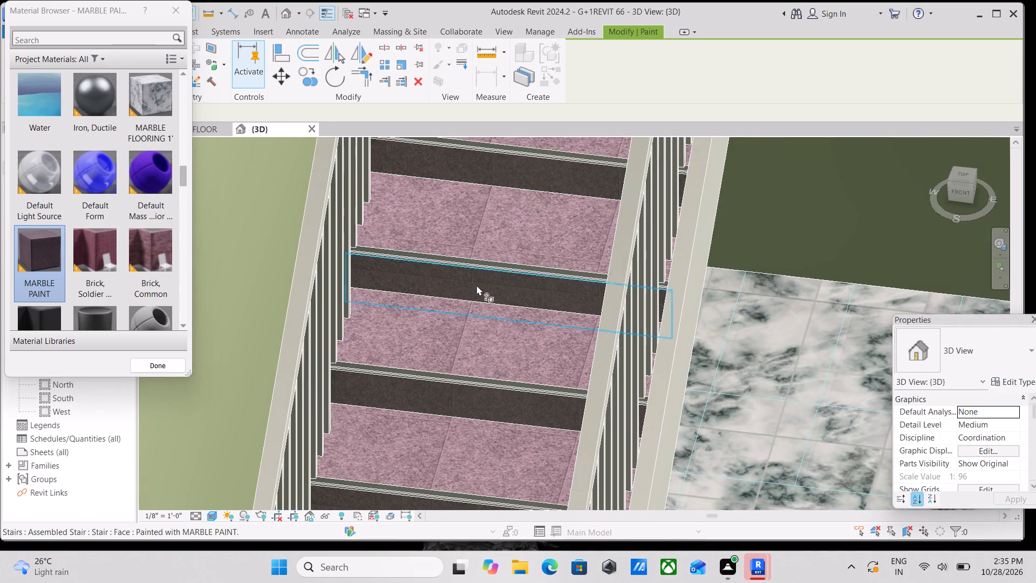
Paint the next two unpainted treads and the risers beneath them, toward the foot of the stair, with MARBLE PAINT.
{"action": "scroll", "coordinate": [476, 285], "scroll_direction": "down", "scroll_amount": 1}
{"action": "middle_click_drag", "start_coordinate": [472, 282], "coordinate": [474, 185]}
{"action": "scroll", "coordinate": [438, 337], "scroll_direction": "up", "scroll_amount": 2}
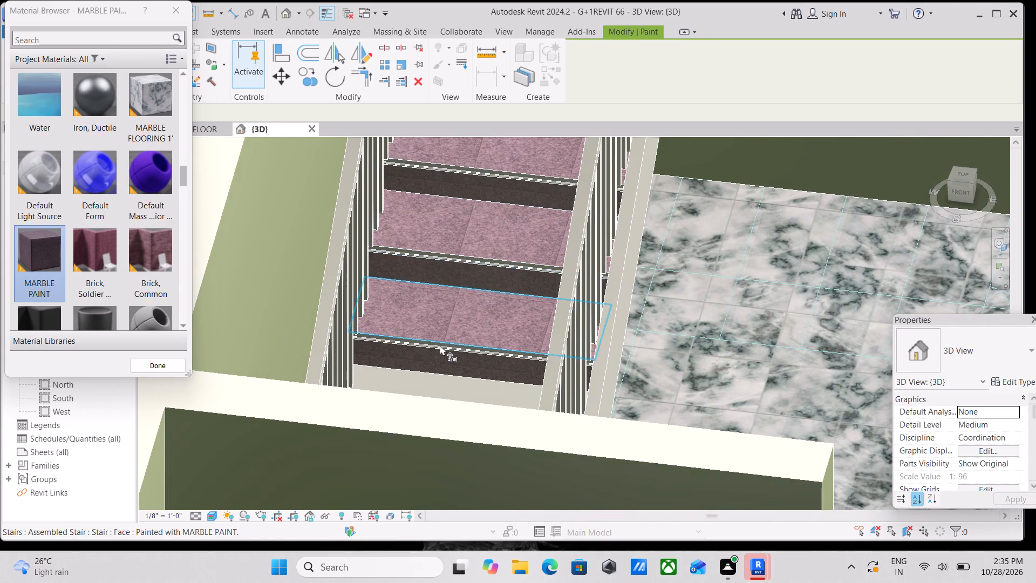
{"action": "scroll", "coordinate": [440, 345], "scroll_direction": "up", "scroll_amount": 12}
{"action": "scroll", "coordinate": [430, 388], "scroll_direction": "down", "scroll_amount": 5}
{"action": "middle_click_drag", "start_coordinate": [428, 379], "coordinate": [486, 135]}
{"action": "scroll", "coordinate": [478, 166], "scroll_direction": "down", "scroll_amount": 1}
{"action": "scroll", "coordinate": [486, 134], "scroll_direction": "up", "scroll_amount": 1}
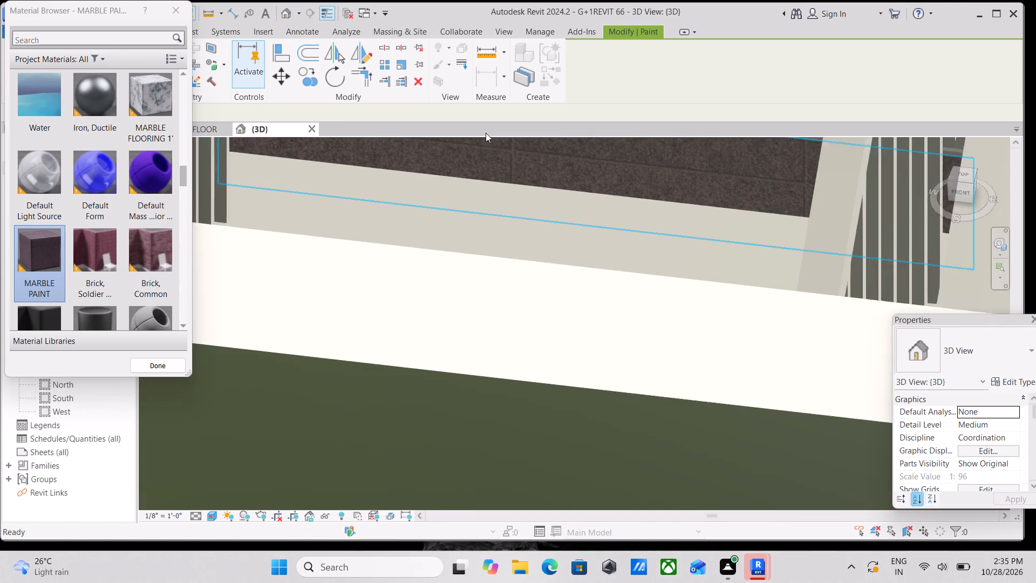
{"action": "scroll", "coordinate": [431, 280], "scroll_direction": "down", "scroll_amount": 10}
{"action": "scroll", "coordinate": [479, 272], "scroll_direction": "down", "scroll_amount": 4}
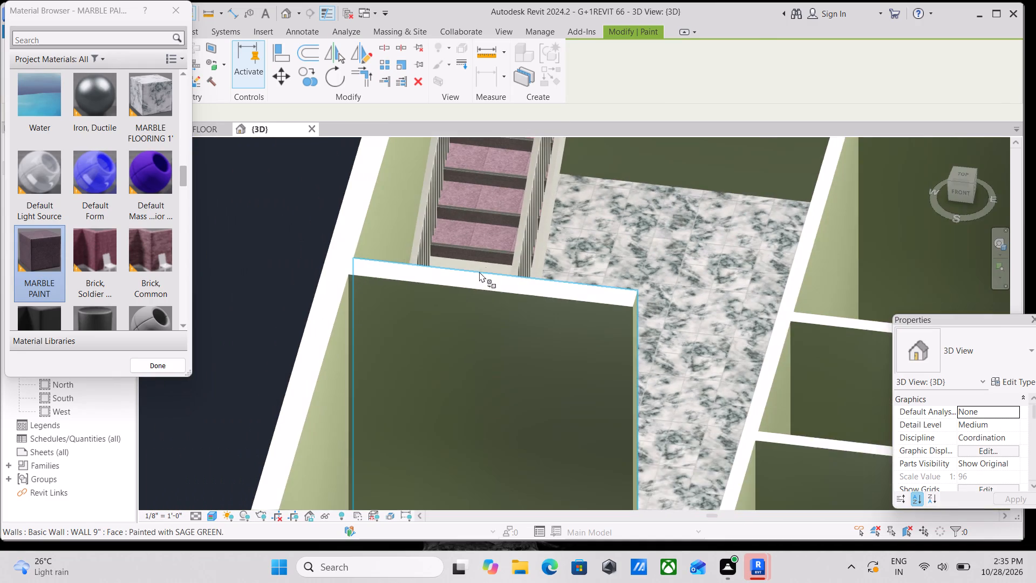
{"action": "scroll", "coordinate": [506, 226], "scroll_direction": "down", "scroll_amount": 4}
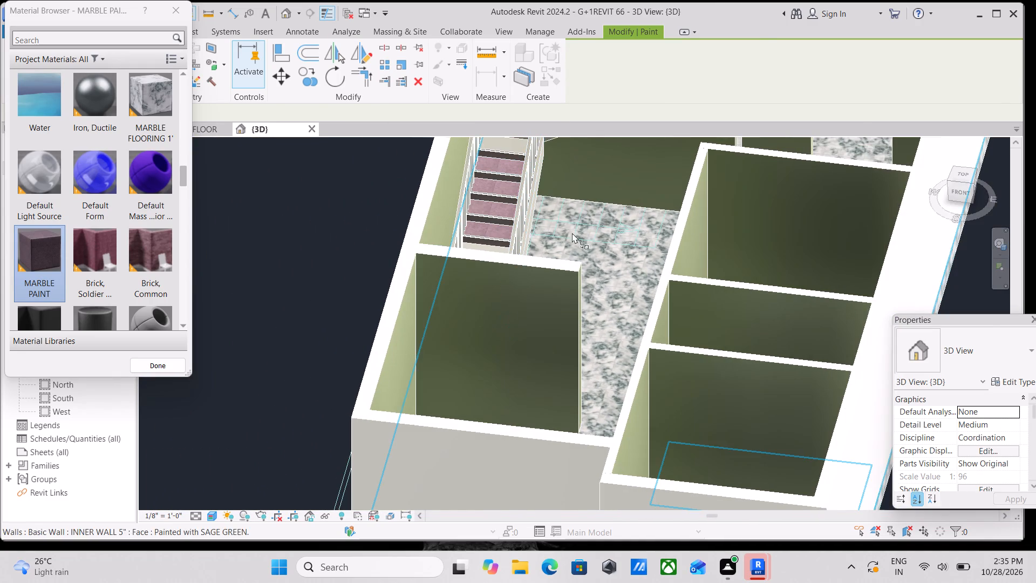
{"action": "middle_click_drag", "start_coordinate": [596, 232], "coordinate": [536, 286]}
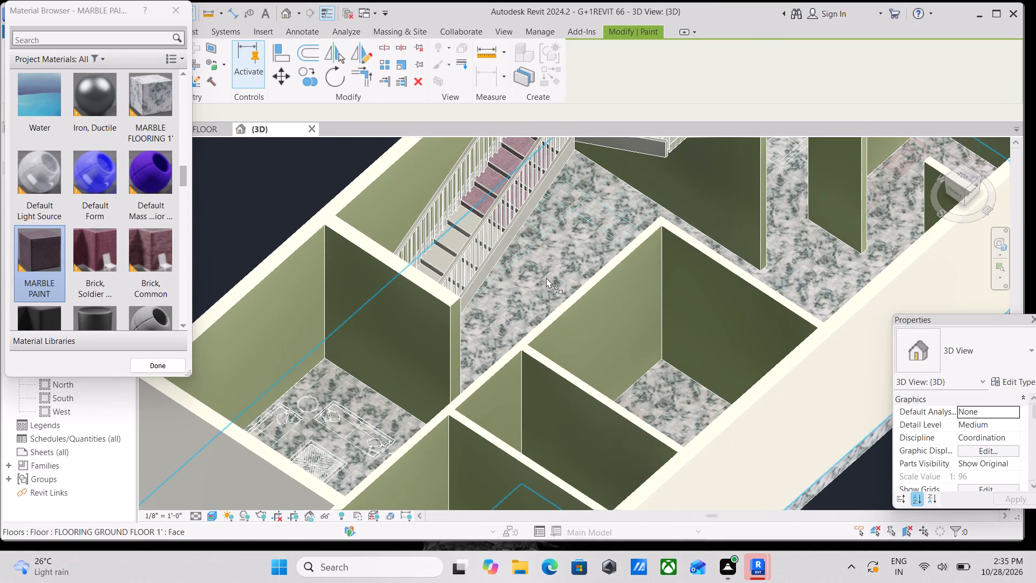
{"action": "scroll", "coordinate": [564, 289], "scroll_direction": "up", "scroll_amount": 1, "text": "shift"}
{"action": "middle_click_drag", "start_coordinate": [564, 289], "coordinate": [528, 298], "text": "shift"}
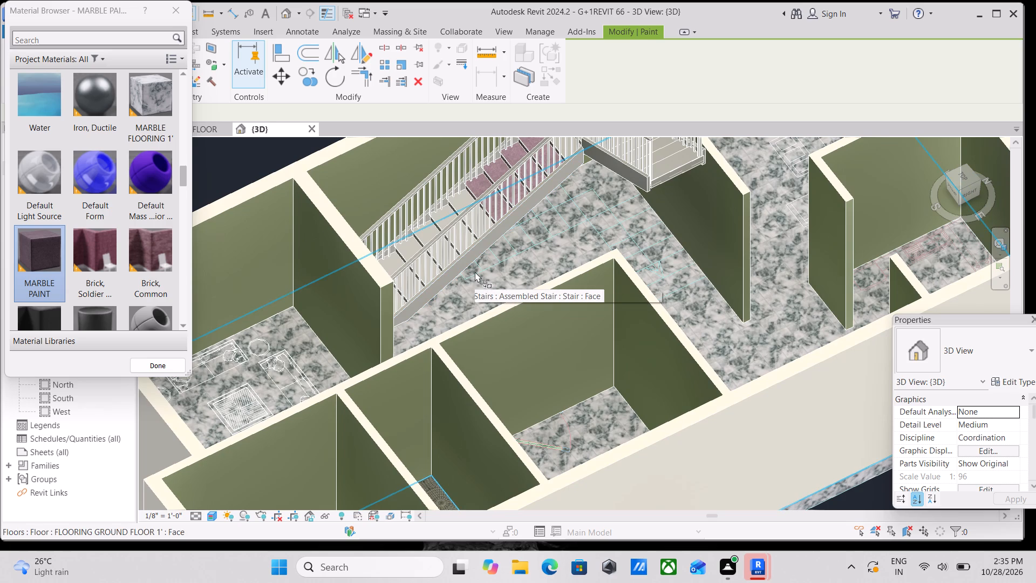
{"action": "scroll", "coordinate": [428, 233], "scroll_direction": "up", "scroll_amount": 5}
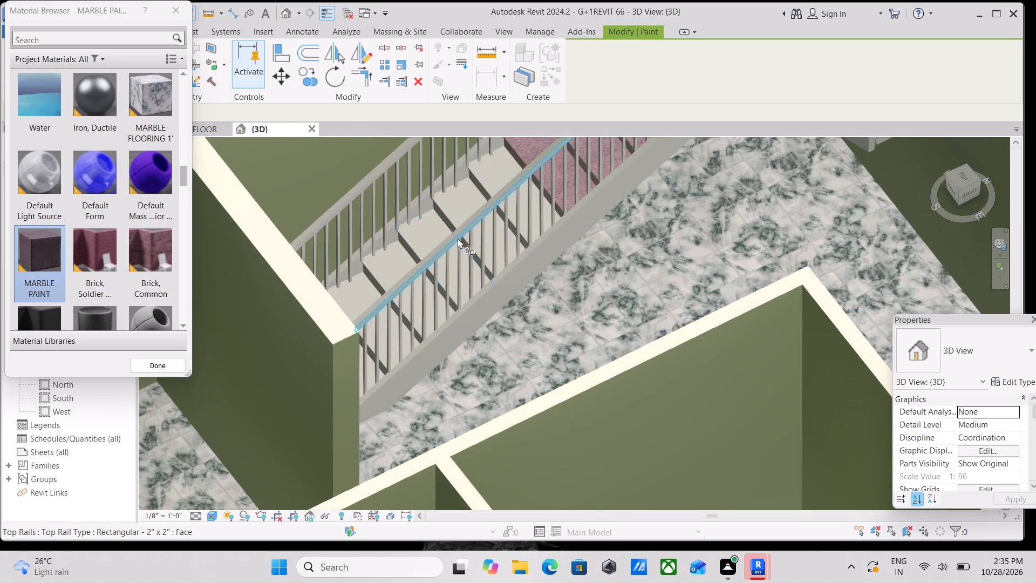
{"action": "middle_click_drag", "start_coordinate": [473, 218], "coordinate": [642, 223], "text": "shift"}
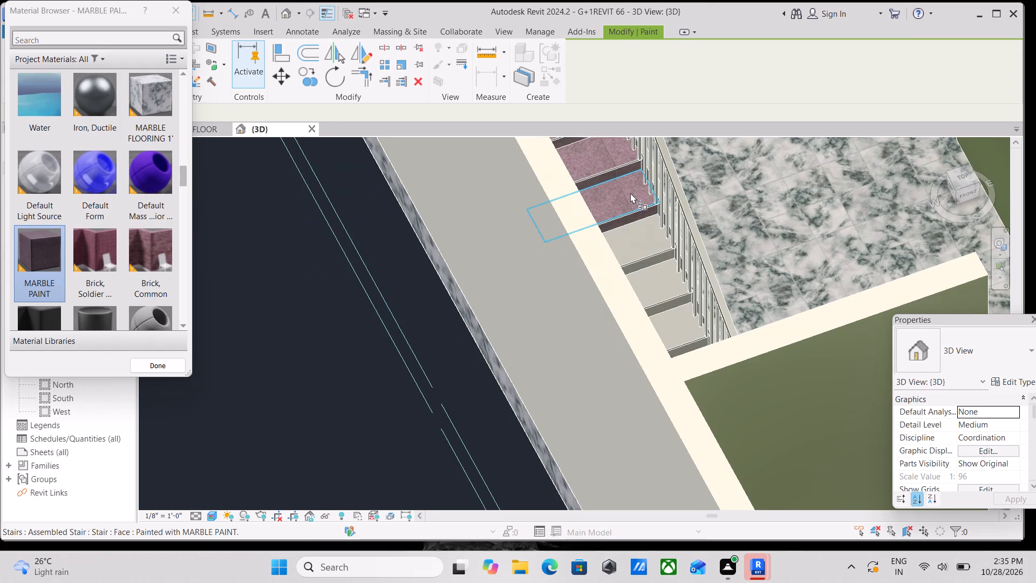
{"action": "middle_click_drag", "start_coordinate": [625, 214], "coordinate": [616, 253]}
{"action": "scroll", "coordinate": [660, 267], "scroll_direction": "up", "scroll_amount": 10}
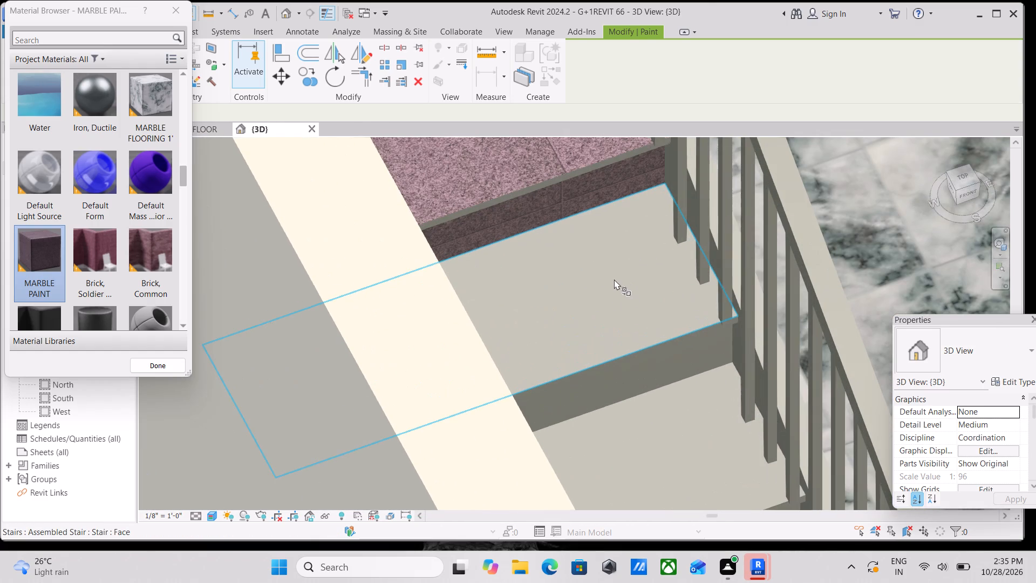
{"action": "left_click", "coordinate": [611, 275]}
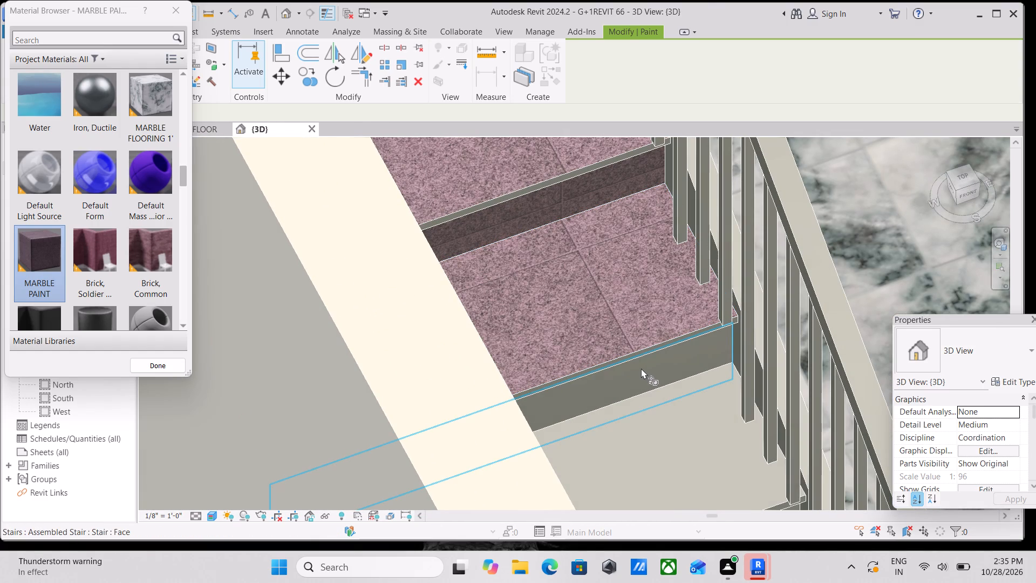
{"action": "left_click", "coordinate": [641, 368]}
{"action": "scroll", "coordinate": [647, 380], "scroll_direction": "down", "scroll_amount": 1}
{"action": "middle_click_drag", "start_coordinate": [647, 380], "coordinate": [595, 274]}
{"action": "left_click", "coordinate": [619, 347]}
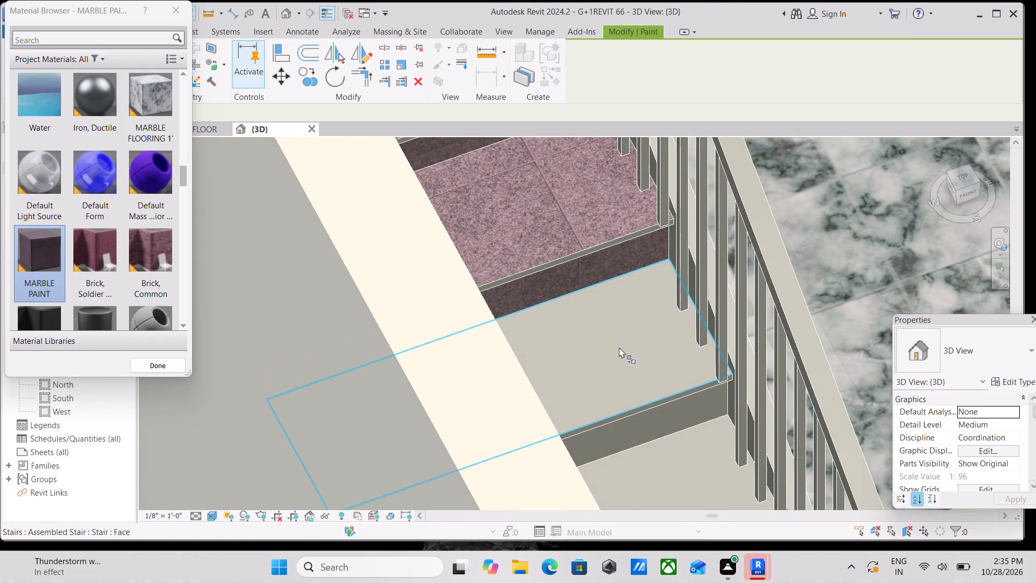
{"action": "scroll", "coordinate": [618, 390], "scroll_direction": "down", "scroll_amount": 1}
{"action": "middle_click_drag", "start_coordinate": [618, 390], "coordinate": [522, 256]}
{"action": "left_click", "coordinate": [533, 291]}
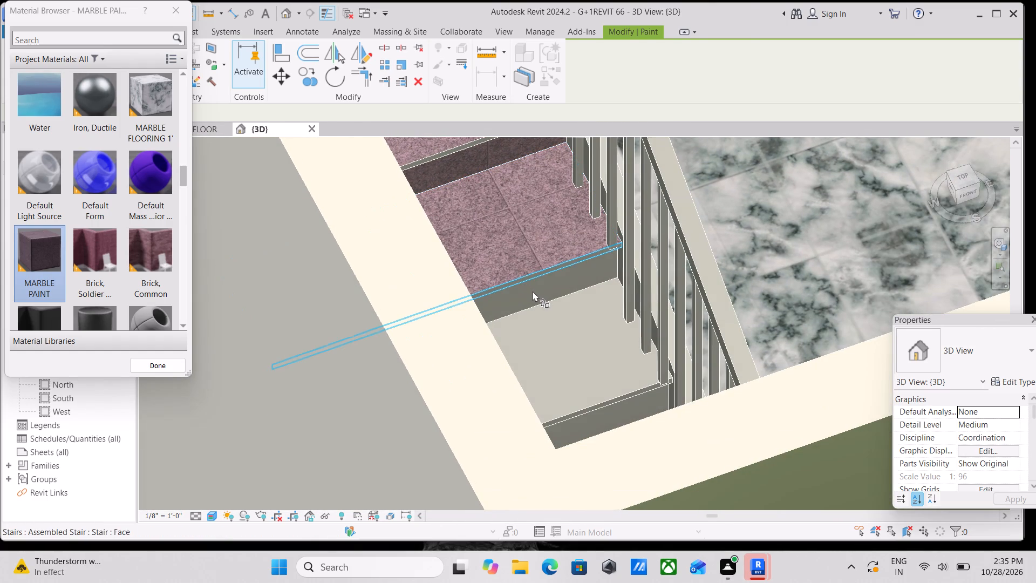
Apply MARBLE PAINT to the thin front nosing faces of two treads in the lower part of the flight.
{"action": "scroll", "coordinate": [533, 291], "scroll_direction": "up", "scroll_amount": 12}
{"action": "scroll", "coordinate": [474, 277], "scroll_direction": "up", "scroll_amount": 4}
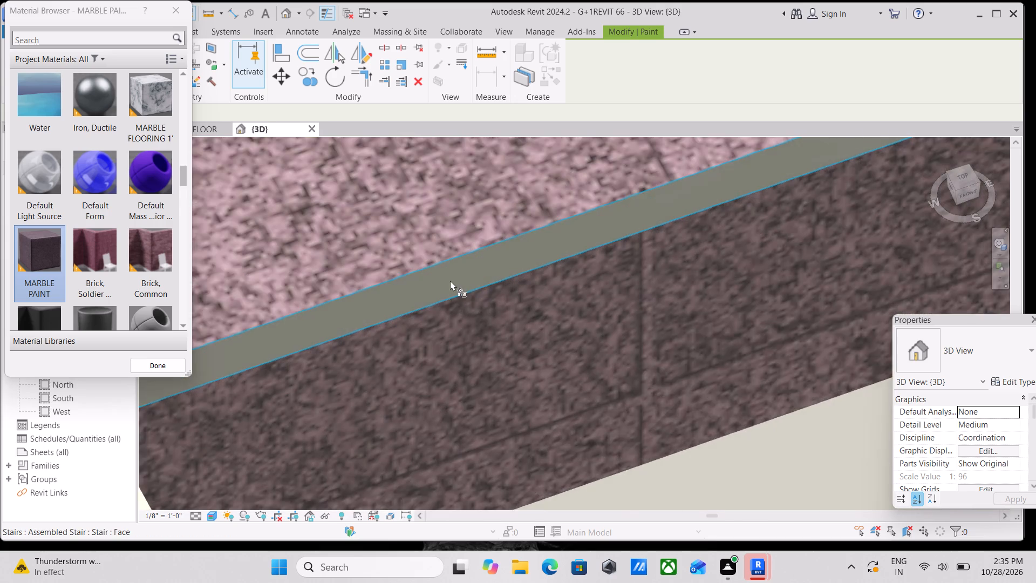
{"action": "left_click", "coordinate": [445, 281]}
{"action": "scroll", "coordinate": [445, 281], "scroll_direction": "down", "scroll_amount": 11}
{"action": "scroll", "coordinate": [473, 204], "scroll_direction": "down", "scroll_amount": 2}
{"action": "middle_click_drag", "start_coordinate": [473, 204], "coordinate": [488, 370]}
{"action": "middle_click_drag", "start_coordinate": [467, 226], "coordinate": [485, 299]}
{"action": "scroll", "coordinate": [479, 266], "scroll_direction": "up", "scroll_amount": 4}
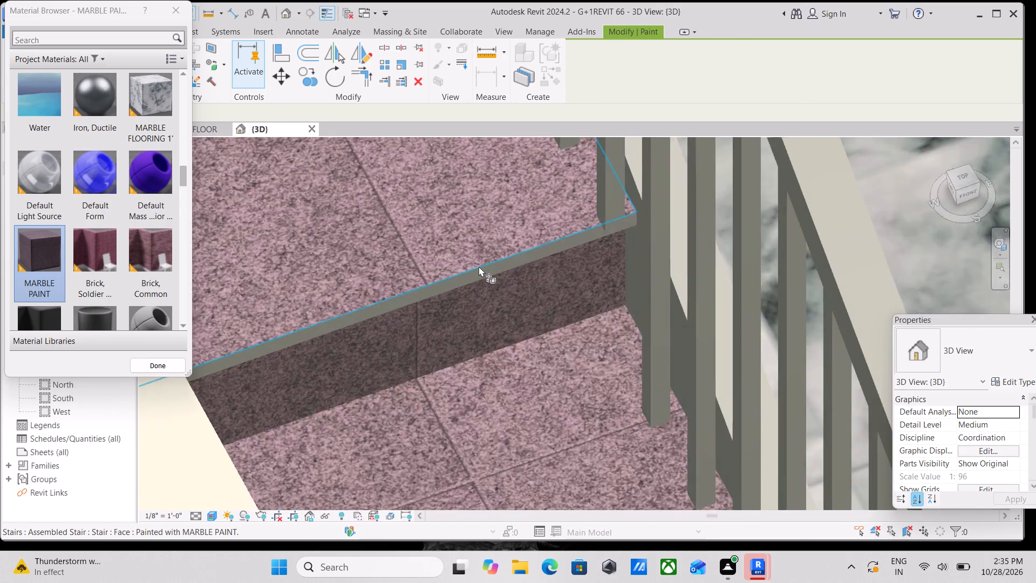
{"action": "scroll", "coordinate": [479, 266], "scroll_direction": "up", "scroll_amount": 7}
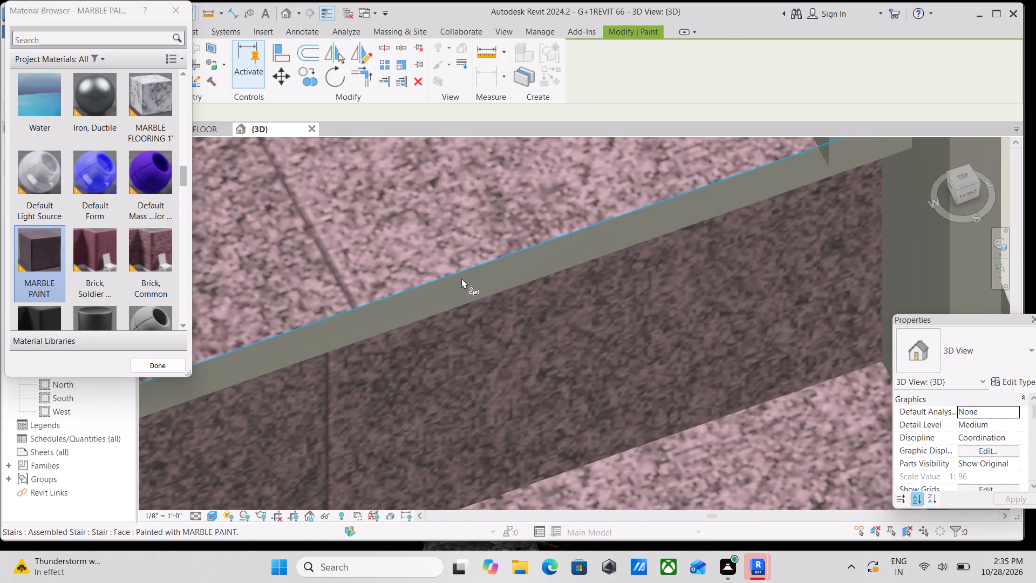
{"action": "left_click", "coordinate": [468, 288]}
Apply MARBLE PAINT to the unpainted tread near the top of the lower flight and to the thin nosing face below it.
{"action": "scroll", "coordinate": [468, 288], "scroll_direction": "down", "scroll_amount": 6}
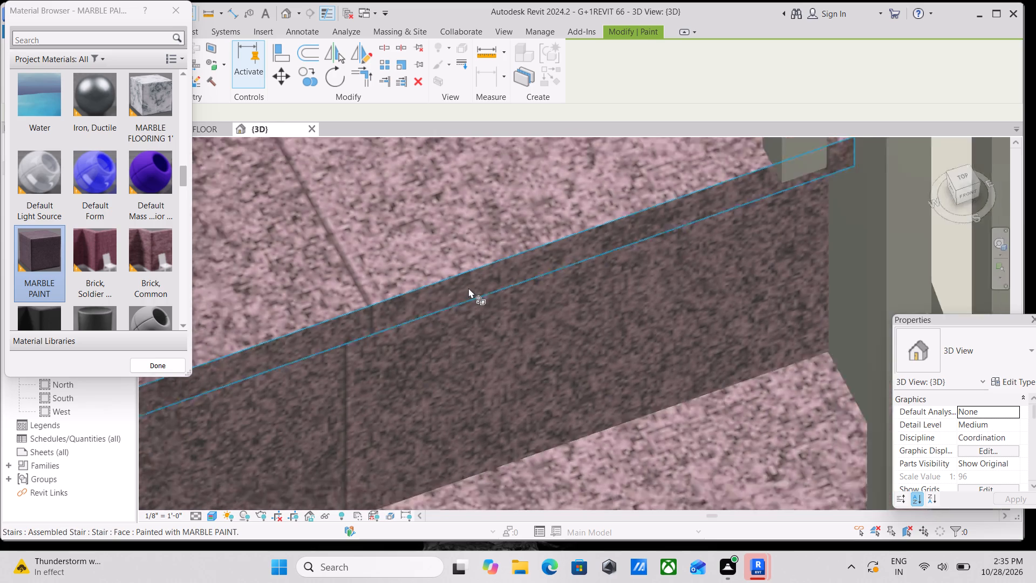
{"action": "scroll", "coordinate": [468, 288], "scroll_direction": "down", "scroll_amount": 9}
{"action": "scroll", "coordinate": [480, 332], "scroll_direction": "down", "scroll_amount": 7}
{"action": "middle_click_drag", "start_coordinate": [479, 335], "coordinate": [474, 355]}
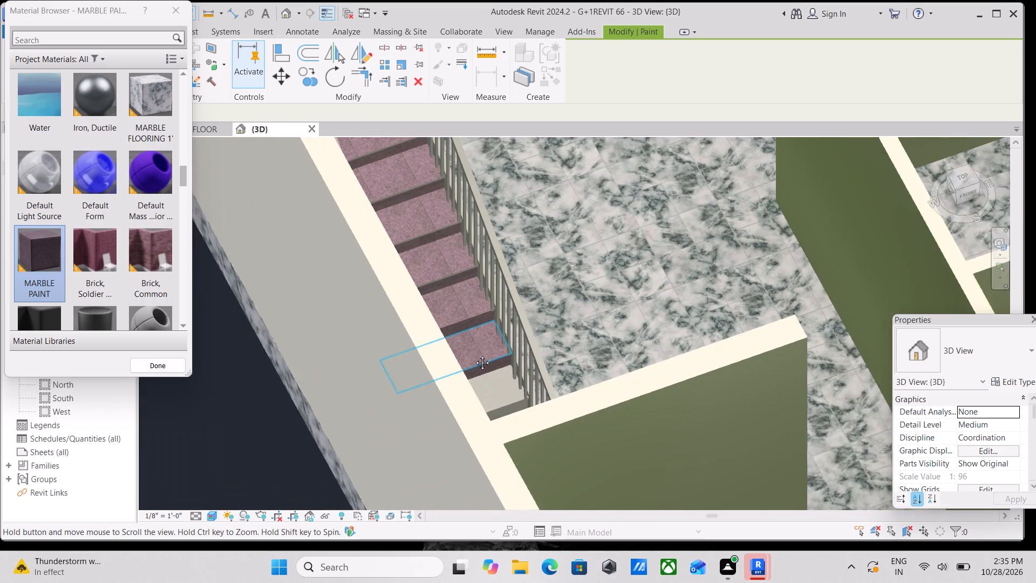
{"action": "middle_click_drag", "start_coordinate": [474, 355], "coordinate": [492, 436]}
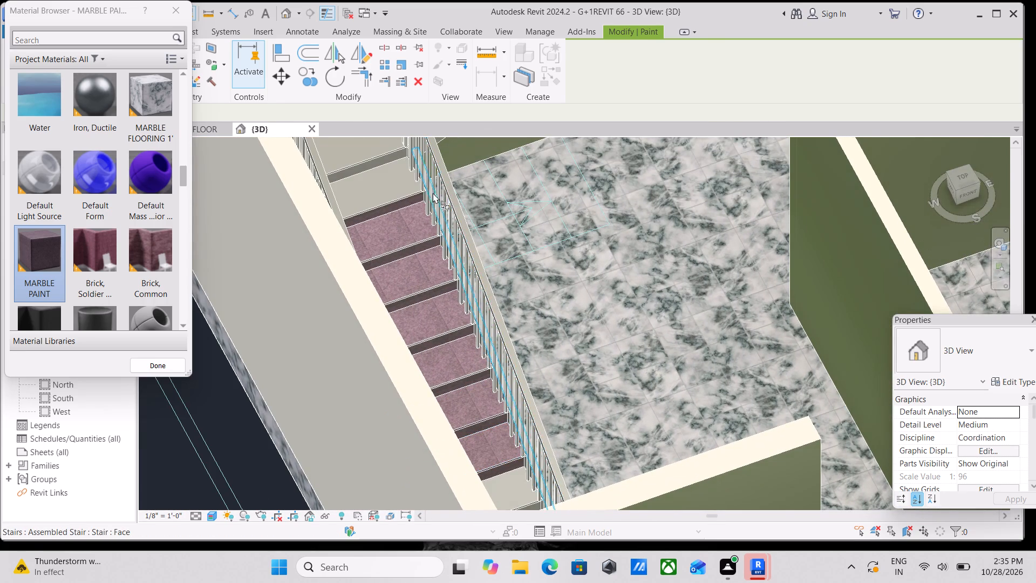
{"action": "scroll", "coordinate": [403, 186], "scroll_direction": "up", "scroll_amount": 1}
{"action": "left_click", "coordinate": [386, 180]}
{"action": "scroll", "coordinate": [386, 181], "scroll_direction": "up", "scroll_amount": 10}
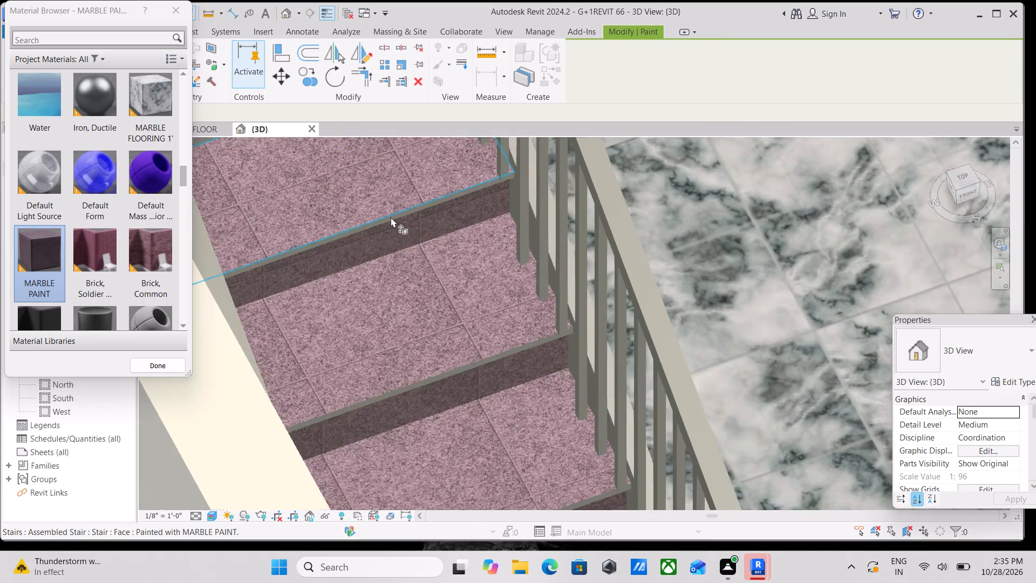
{"action": "scroll", "coordinate": [391, 217], "scroll_direction": "up", "scroll_amount": 13}
{"action": "left_click", "coordinate": [381, 237]}
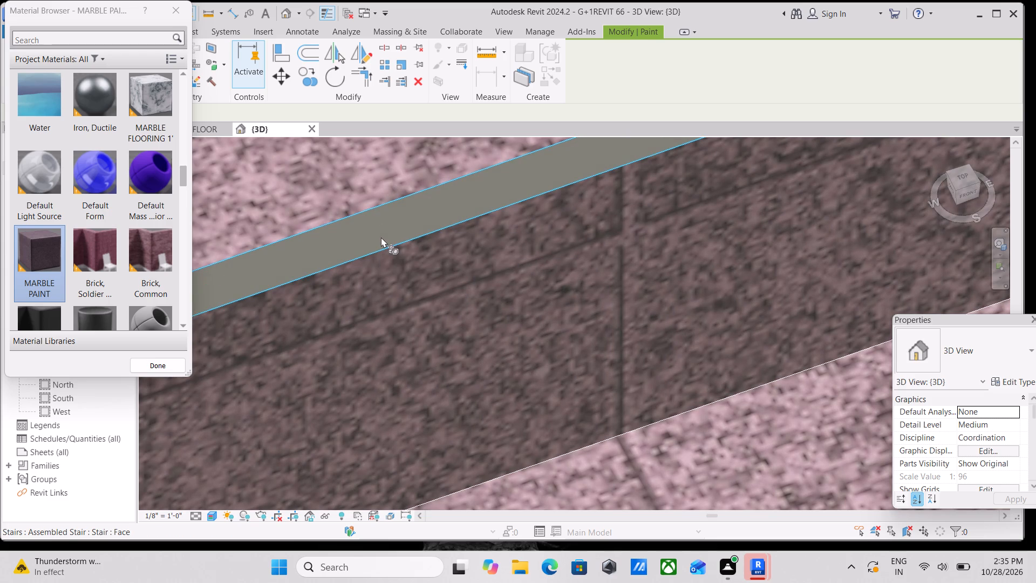
Apply MARBLE PAINT to the stair landing's top surface, the riser below it, and the landing's thin front edge.
{"action": "scroll", "coordinate": [381, 237], "scroll_direction": "down", "scroll_amount": 18}
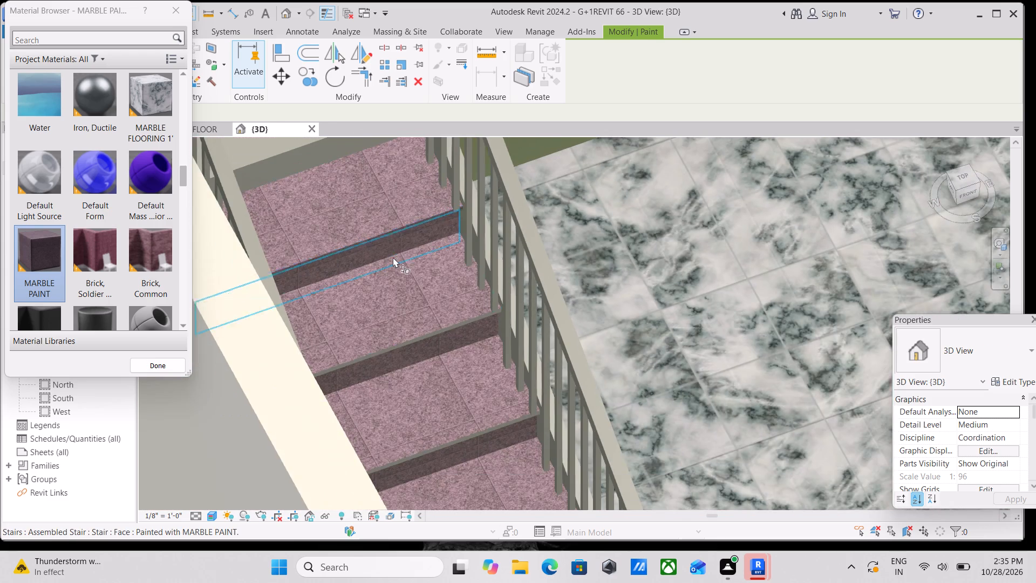
{"action": "scroll", "coordinate": [403, 274], "scroll_direction": "down", "scroll_amount": 9}
{"action": "middle_click_drag", "start_coordinate": [405, 275], "coordinate": [406, 329]}
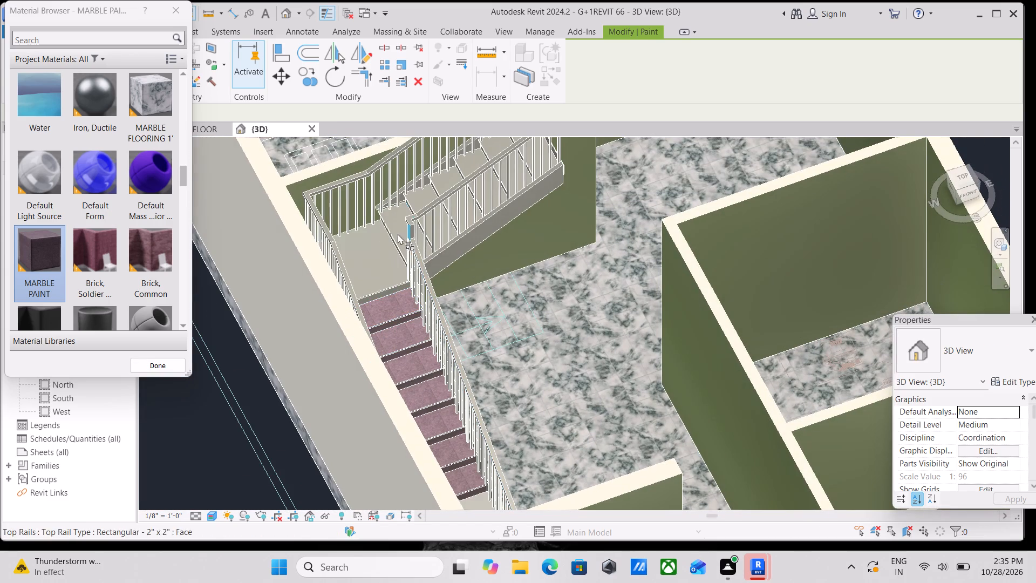
{"action": "left_click", "coordinate": [370, 254]}
{"action": "scroll", "coordinate": [397, 257], "scroll_direction": "up", "scroll_amount": 4}
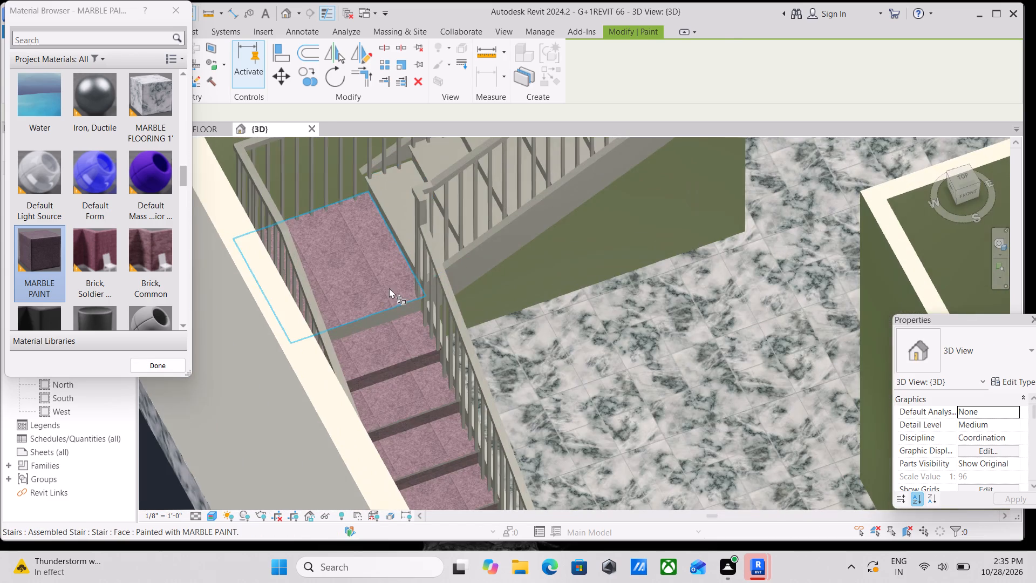
{"action": "scroll", "coordinate": [386, 294], "scroll_direction": "up", "scroll_amount": 3}
{"action": "left_click", "coordinate": [396, 322]}
{"action": "scroll", "coordinate": [396, 322], "scroll_direction": "up", "scroll_amount": 5}
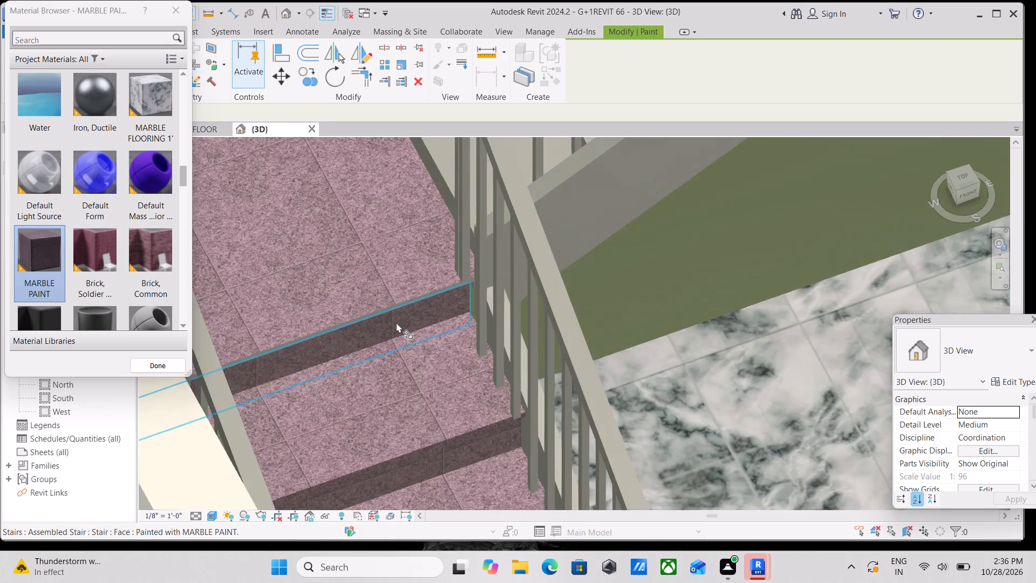
{"action": "scroll", "coordinate": [396, 322], "scroll_direction": "up", "scroll_amount": 12}
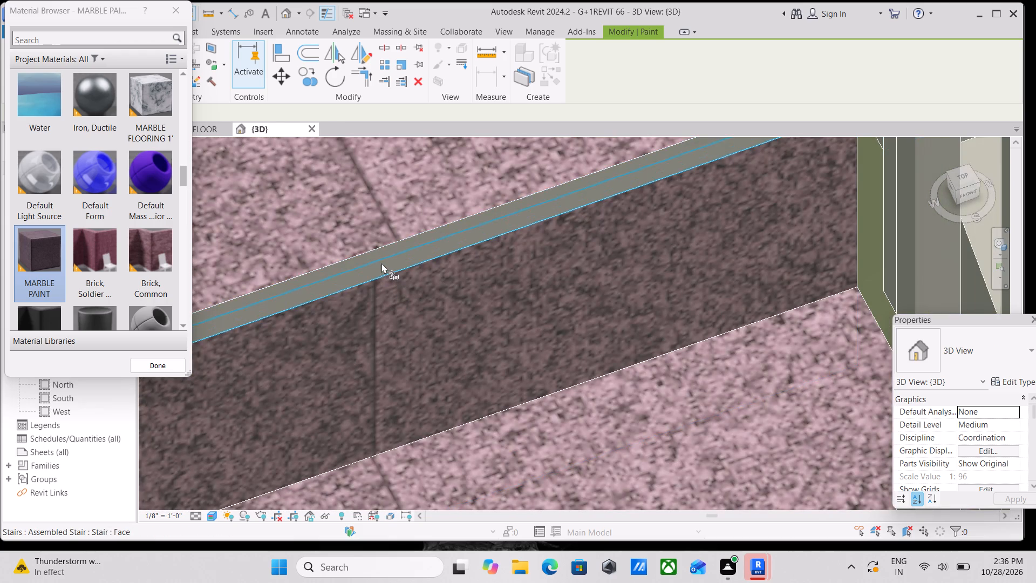
{"action": "left_click", "coordinate": [381, 263]}
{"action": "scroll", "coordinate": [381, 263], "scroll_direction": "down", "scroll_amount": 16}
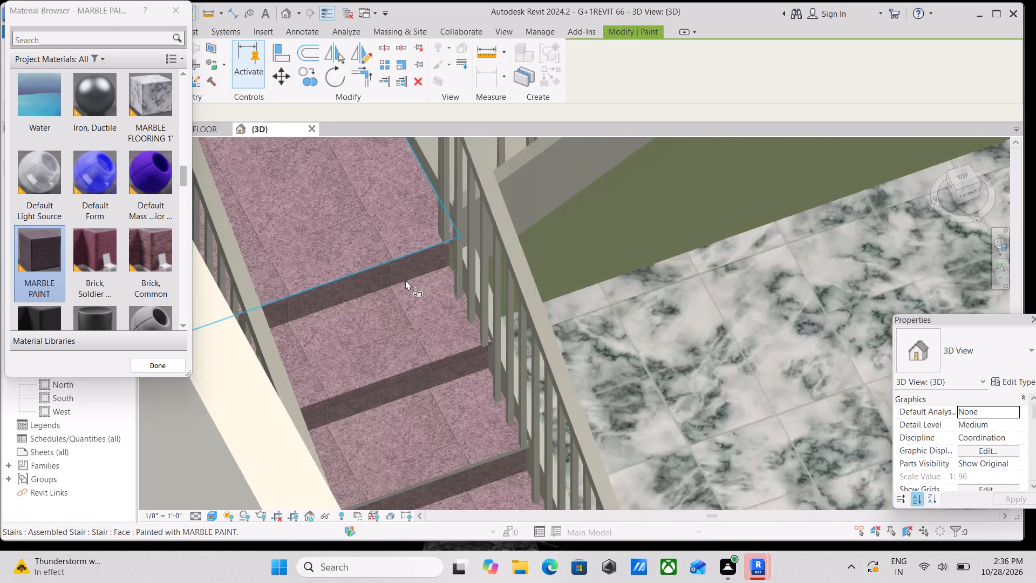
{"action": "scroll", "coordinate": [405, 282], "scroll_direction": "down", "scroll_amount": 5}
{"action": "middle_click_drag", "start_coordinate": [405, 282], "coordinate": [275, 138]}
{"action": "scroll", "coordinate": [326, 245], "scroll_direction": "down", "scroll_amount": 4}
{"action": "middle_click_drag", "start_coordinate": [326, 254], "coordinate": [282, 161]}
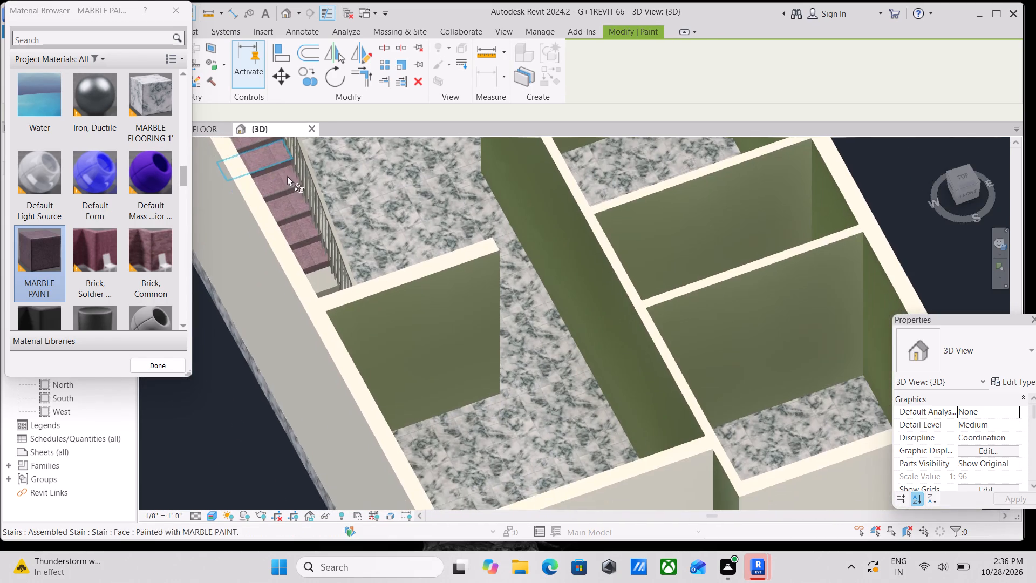
Apply MARBLE PAINT to the unpainted tread beside the partition wall in the lower flight.
{"action": "scroll", "coordinate": [327, 268], "scroll_direction": "up", "scroll_amount": 4}
{"action": "left_click", "coordinate": [329, 279]}
{"action": "scroll", "coordinate": [329, 279], "scroll_direction": "up", "scroll_amount": 4}
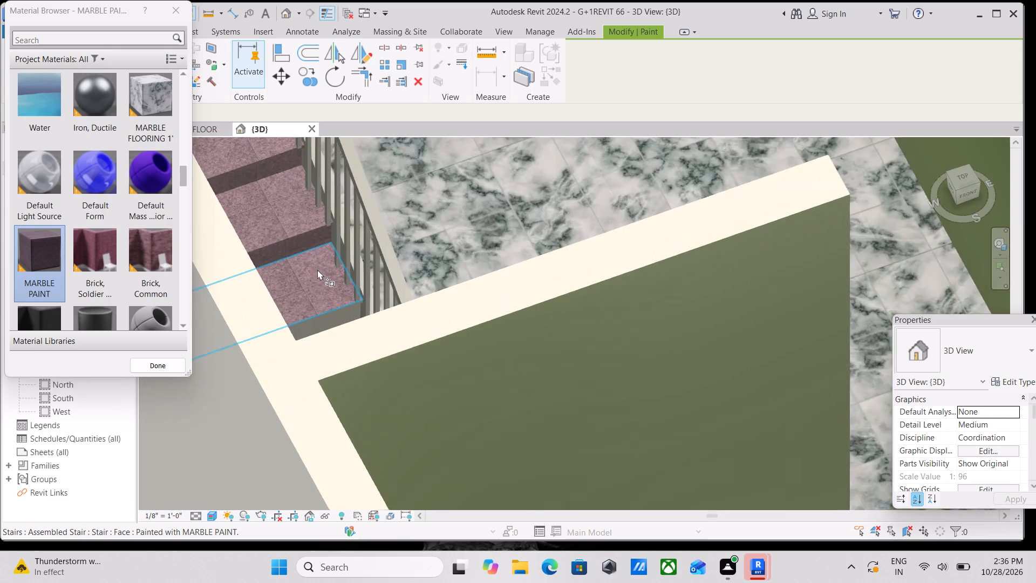
{"action": "scroll", "coordinate": [317, 269], "scroll_direction": "up", "scroll_amount": 14}
{"action": "scroll", "coordinate": [278, 231], "scroll_direction": "down", "scroll_amount": 4}
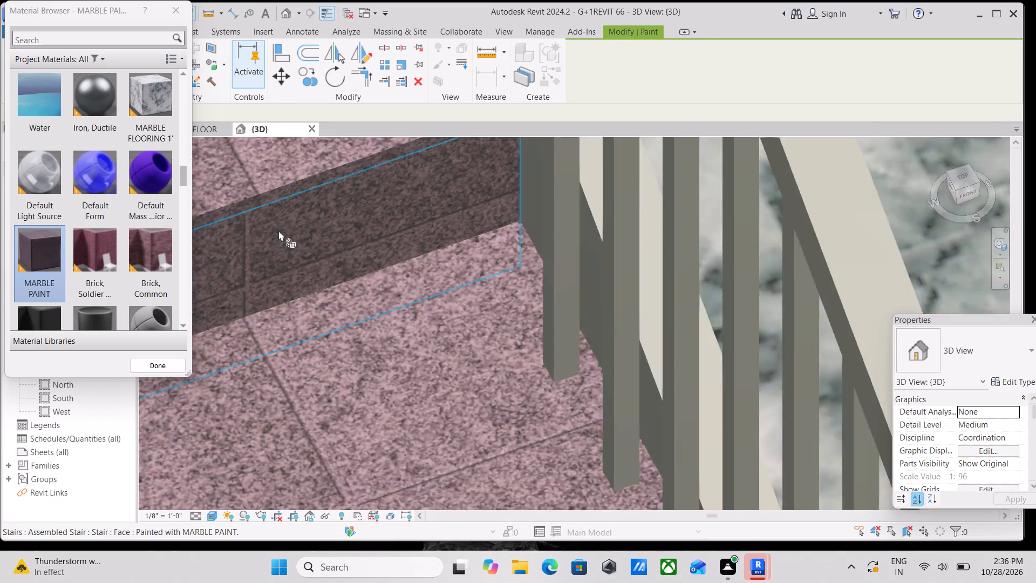
{"action": "scroll", "coordinate": [278, 231], "scroll_direction": "down", "scroll_amount": 7}
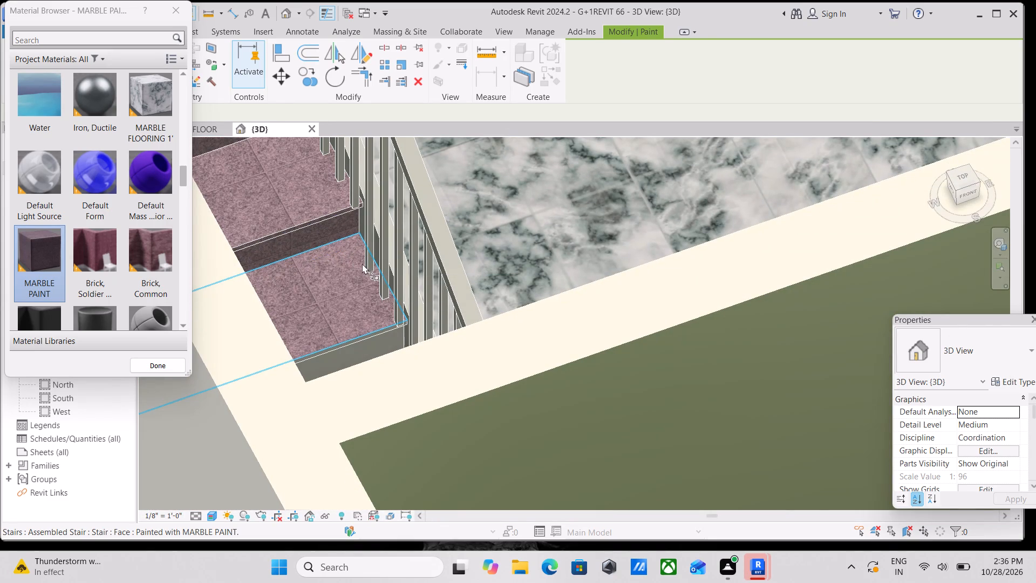
Apply MARBLE PAINT to the three remaining unpainted treads at the foot of the lower flight.
{"action": "middle_click_drag", "start_coordinate": [363, 265], "coordinate": [272, 255], "text": "shift"}
{"action": "scroll", "coordinate": [290, 253], "scroll_direction": "down", "scroll_amount": 2}
{"action": "middle_click_drag", "start_coordinate": [326, 265], "coordinate": [493, 317]}
{"action": "scroll", "coordinate": [493, 317], "scroll_direction": "down", "scroll_amount": 1}
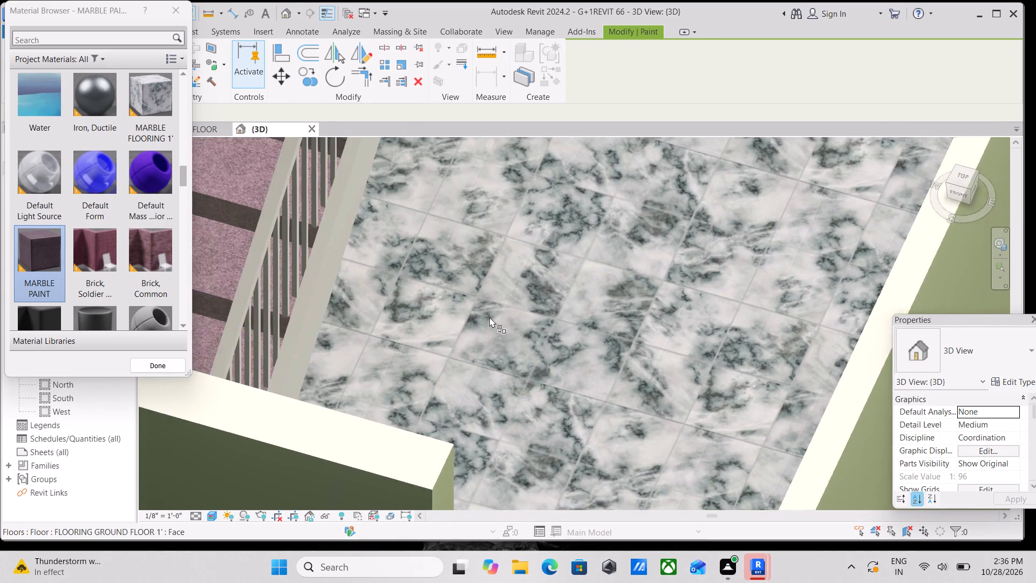
{"action": "scroll", "coordinate": [489, 317], "scroll_direction": "down", "scroll_amount": 4}
{"action": "middle_click_drag", "start_coordinate": [440, 311], "coordinate": [518, 326]}
{"action": "scroll", "coordinate": [458, 314], "scroll_direction": "down", "scroll_amount": 2}
{"action": "middle_click_drag", "start_coordinate": [457, 314], "coordinate": [378, 320]}
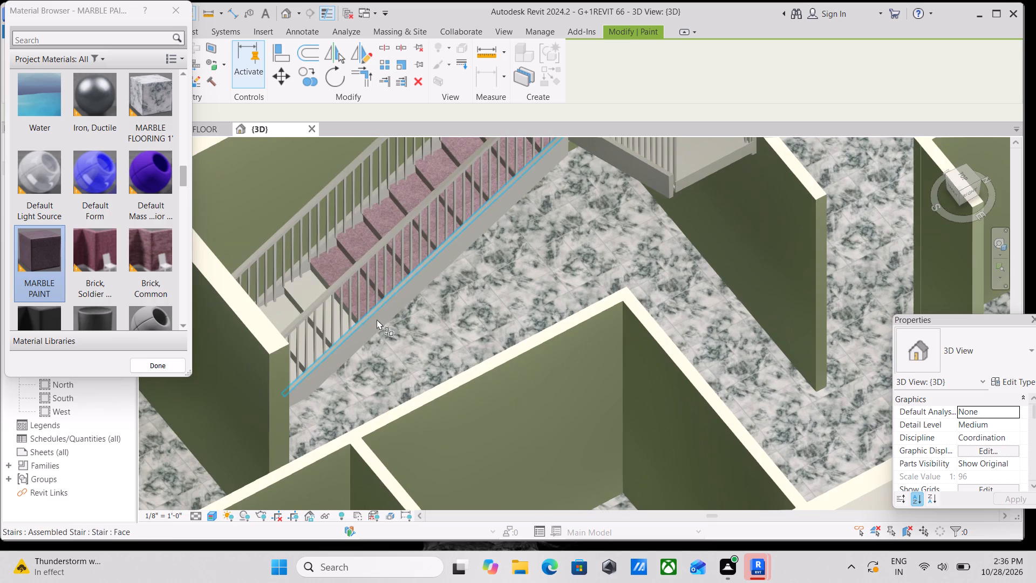
{"action": "middle_click_drag", "start_coordinate": [407, 314], "coordinate": [351, 327], "text": "shift"}
{"action": "scroll", "coordinate": [219, 271], "scroll_direction": "up", "scroll_amount": 9}
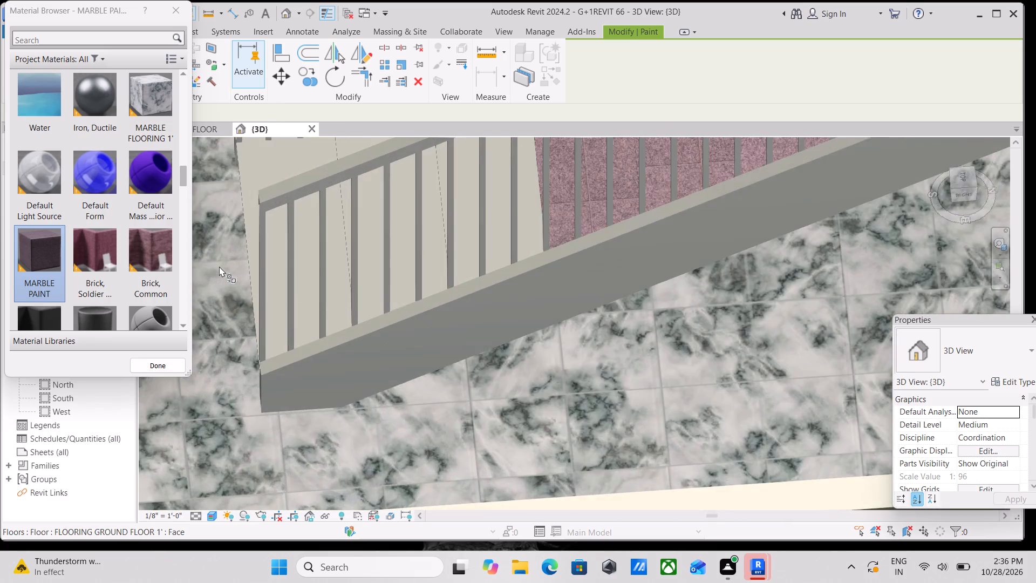
{"action": "scroll", "coordinate": [219, 266], "scroll_direction": "up", "scroll_amount": 2}
{"action": "scroll", "coordinate": [247, 261], "scroll_direction": "down", "scroll_amount": 5}
{"action": "scroll", "coordinate": [333, 274], "scroll_direction": "down", "scroll_amount": 2}
{"action": "middle_click_drag", "start_coordinate": [340, 269], "coordinate": [406, 304], "text": "shift"}
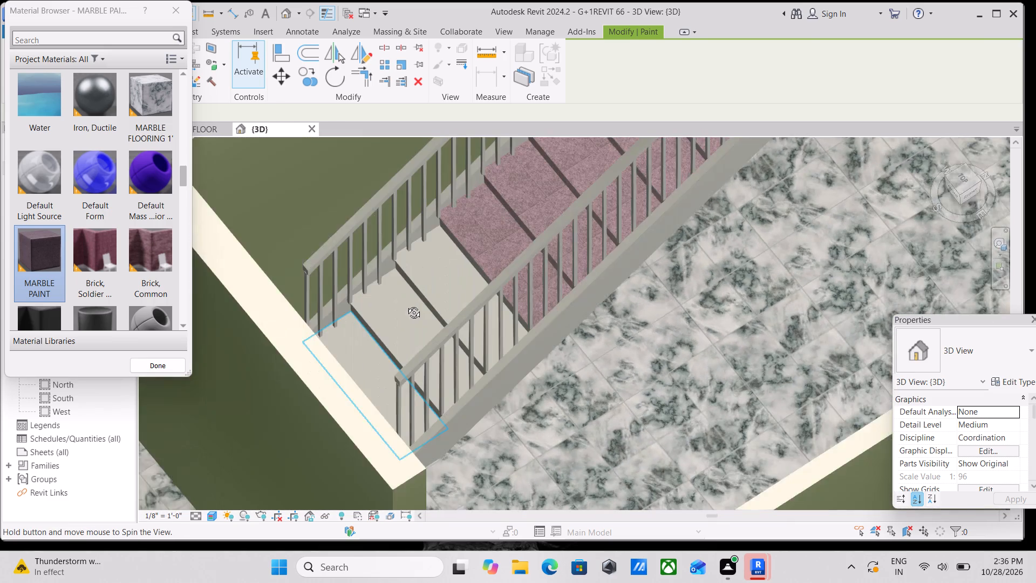
{"action": "middle_click_drag", "start_coordinate": [406, 304], "coordinate": [412, 315], "text": "shift"}
{"action": "scroll", "coordinate": [421, 293], "scroll_direction": "up", "scroll_amount": 7}
{"action": "left_click", "coordinate": [444, 273]}
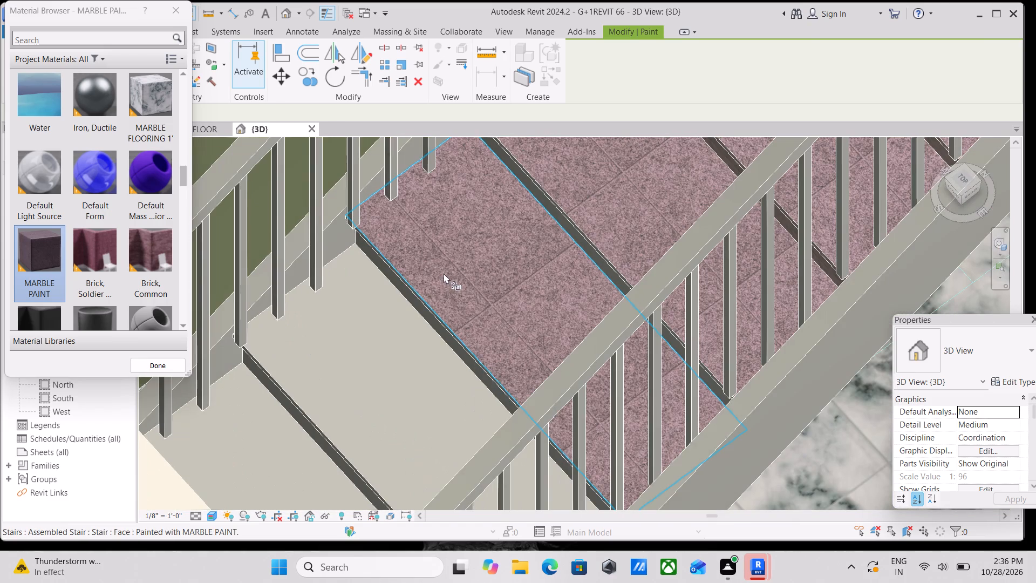
{"action": "left_click", "coordinate": [360, 326]}
{"action": "scroll", "coordinate": [359, 322], "scroll_direction": "down", "scroll_amount": 3}
{"action": "middle_click_drag", "start_coordinate": [358, 322], "coordinate": [394, 240]}
{"action": "left_click", "coordinate": [322, 334]}
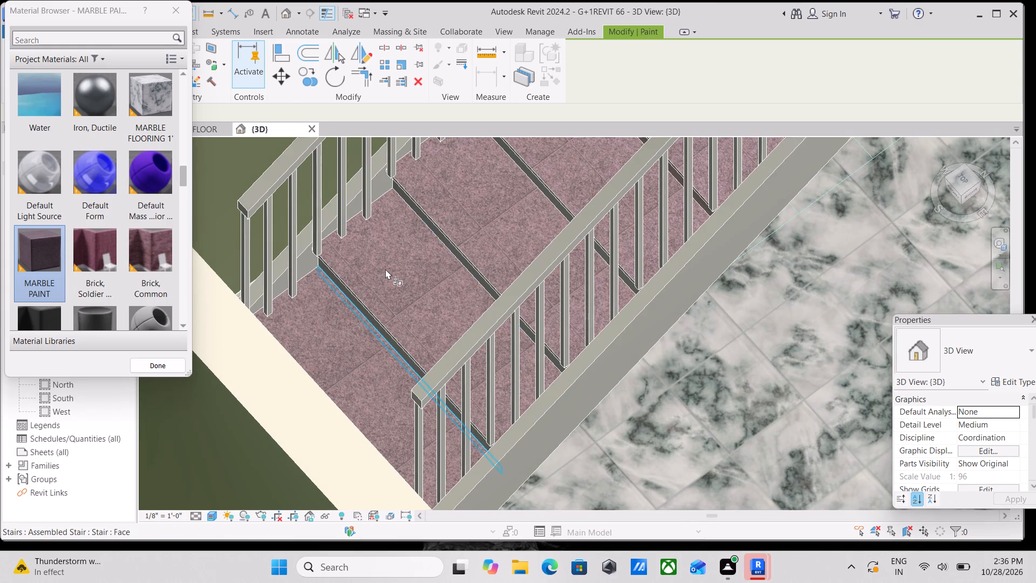
Apply MARBLE PAINT to the unpainted riser just above the lowest steps, near the partition wall.
{"action": "scroll", "coordinate": [388, 265], "scroll_direction": "up", "scroll_amount": 2}
{"action": "scroll", "coordinate": [388, 265], "scroll_direction": "down", "scroll_amount": 5}
{"action": "middle_click_drag", "start_coordinate": [405, 276], "coordinate": [431, 253], "text": "shift"}
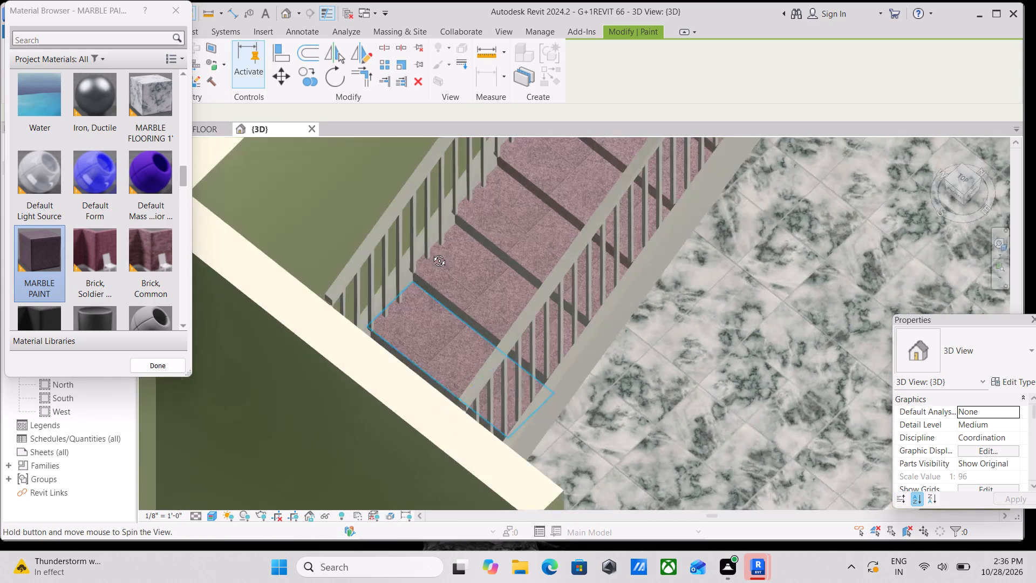
{"action": "middle_click_drag", "start_coordinate": [431, 253], "coordinate": [444, 231], "text": "shift"}
{"action": "scroll", "coordinate": [492, 286], "scroll_direction": "up", "scroll_amount": 3}
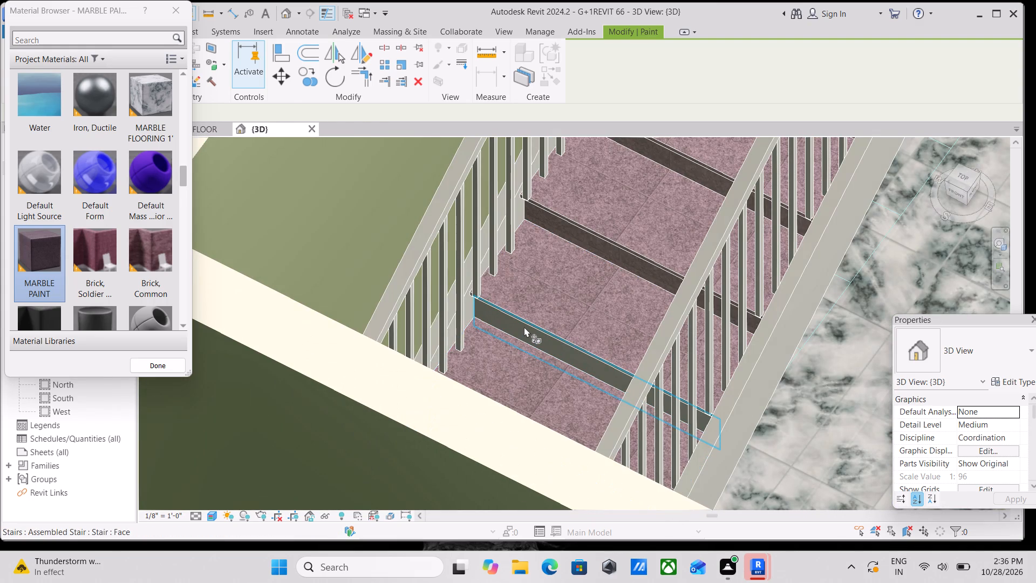
{"action": "left_click", "coordinate": [524, 327]}
{"action": "scroll", "coordinate": [524, 327], "scroll_direction": "up", "scroll_amount": 7}
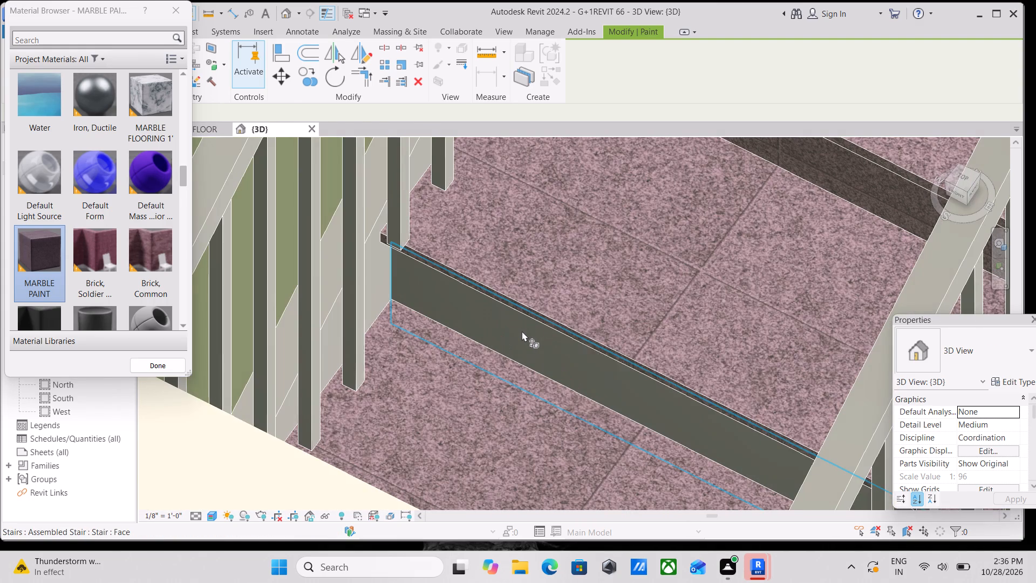
{"action": "left_click", "coordinate": [522, 331]}
{"action": "scroll", "coordinate": [522, 331], "scroll_direction": "down", "scroll_amount": 5}
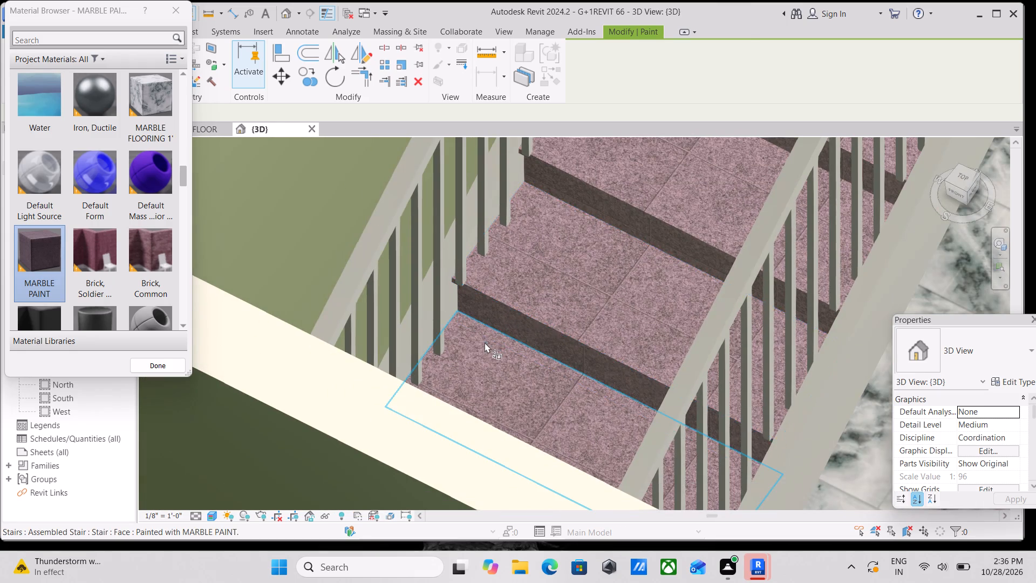
Apply MARBLE PAINT to the thin nosing face and the riser directly above the bottom tread.
{"action": "middle_click_drag", "start_coordinate": [483, 343], "coordinate": [315, 178]}
{"action": "scroll", "coordinate": [356, 227], "scroll_direction": "down", "scroll_amount": 5}
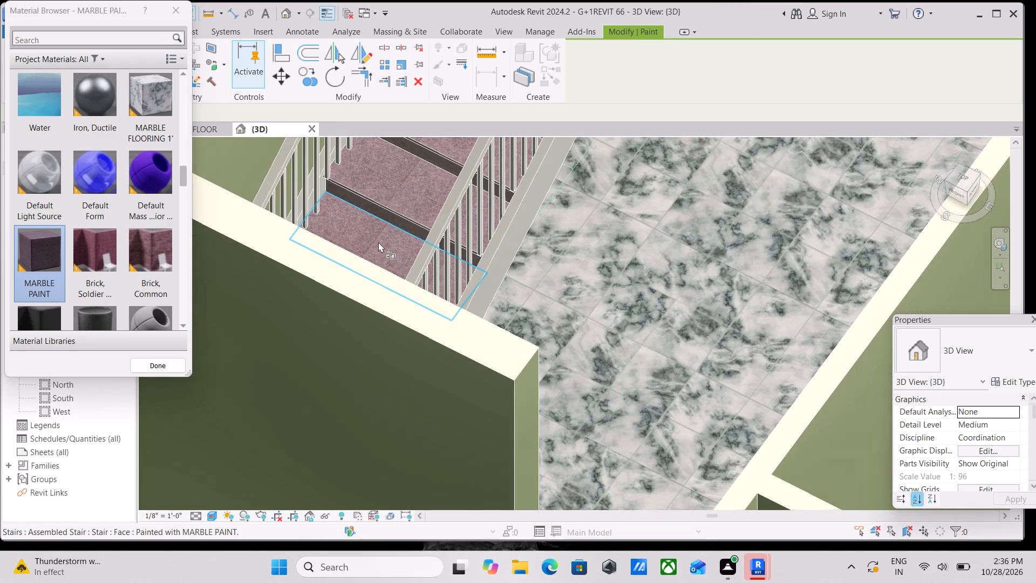
{"action": "middle_click_drag", "start_coordinate": [397, 241], "coordinate": [334, 268], "text": "shift"}
{"action": "scroll", "coordinate": [325, 254], "scroll_direction": "down", "scroll_amount": 4}
{"action": "middle_click_drag", "start_coordinate": [325, 254], "coordinate": [407, 316]}
{"action": "scroll", "coordinate": [358, 269], "scroll_direction": "up", "scroll_amount": 16}
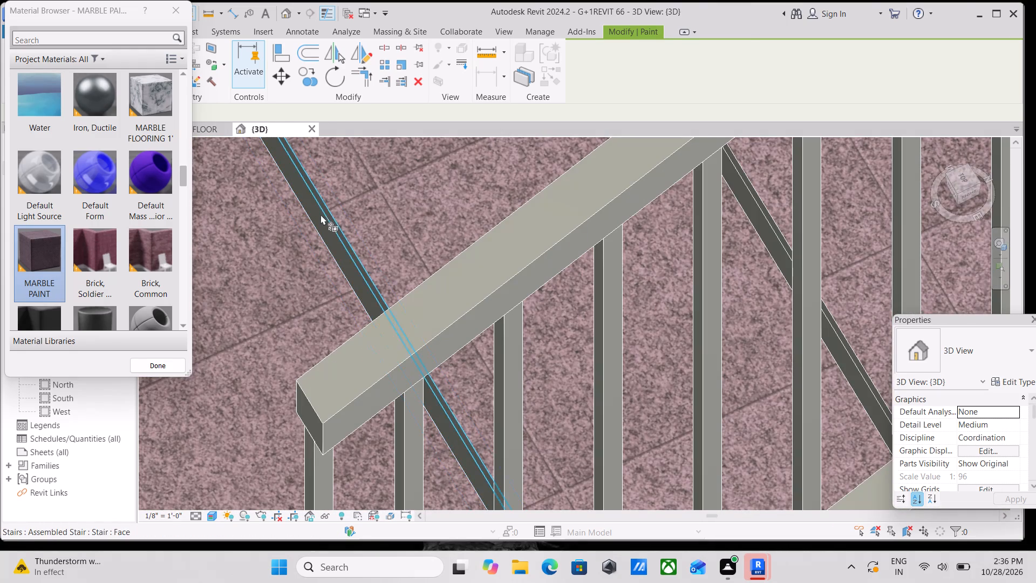
{"action": "left_click", "coordinate": [321, 217]}
{"action": "scroll", "coordinate": [313, 219], "scroll_direction": "up", "scroll_amount": 7}
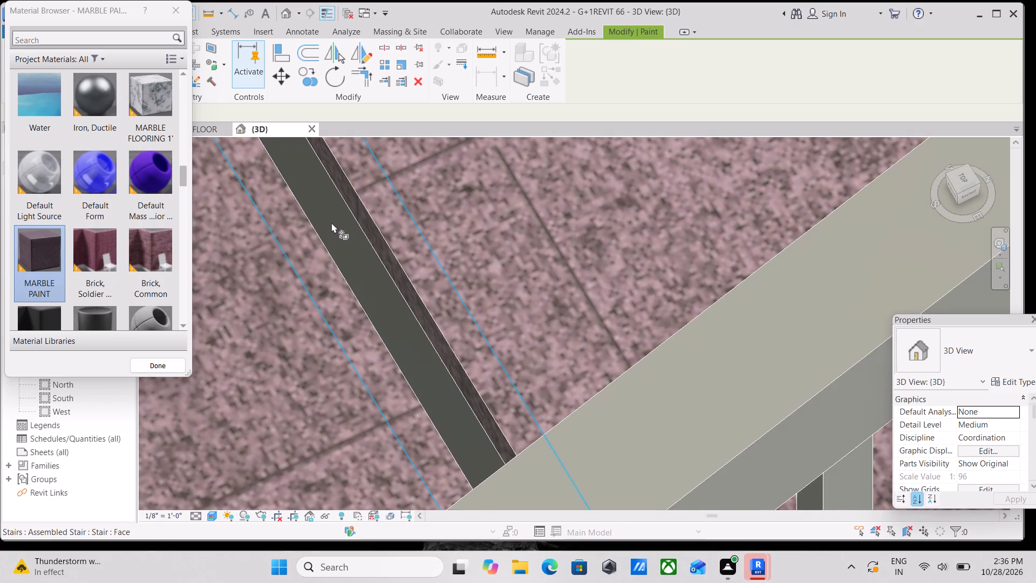
{"action": "left_click", "coordinate": [331, 222]}
{"action": "scroll", "coordinate": [332, 222], "scroll_direction": "down", "scroll_amount": 5}
{"action": "scroll", "coordinate": [250, 235], "scroll_direction": "down", "scroll_amount": 3}
Apply MARBLE PAINT to the bottom tread's thin nosing face and the riser beneath it at floor level.
{"action": "middle_click_drag", "start_coordinate": [250, 235], "coordinate": [451, 215]}
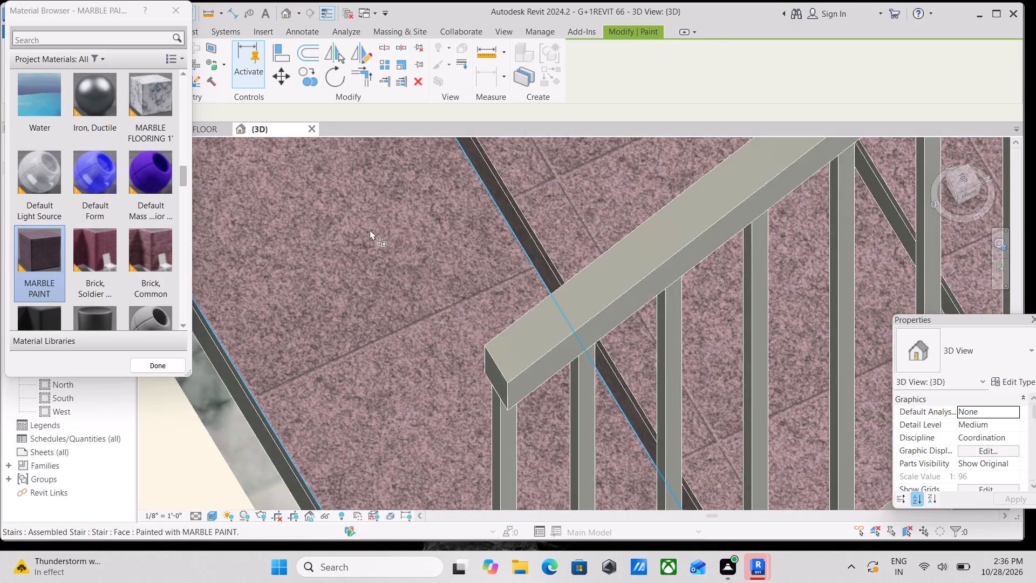
{"action": "scroll", "coordinate": [370, 229], "scroll_direction": "down", "scroll_amount": 3}
{"action": "middle_click_drag", "start_coordinate": [370, 229], "coordinate": [415, 233]}
{"action": "scroll", "coordinate": [291, 298], "scroll_direction": "up", "scroll_amount": 1}
{"action": "left_click", "coordinate": [302, 295]}
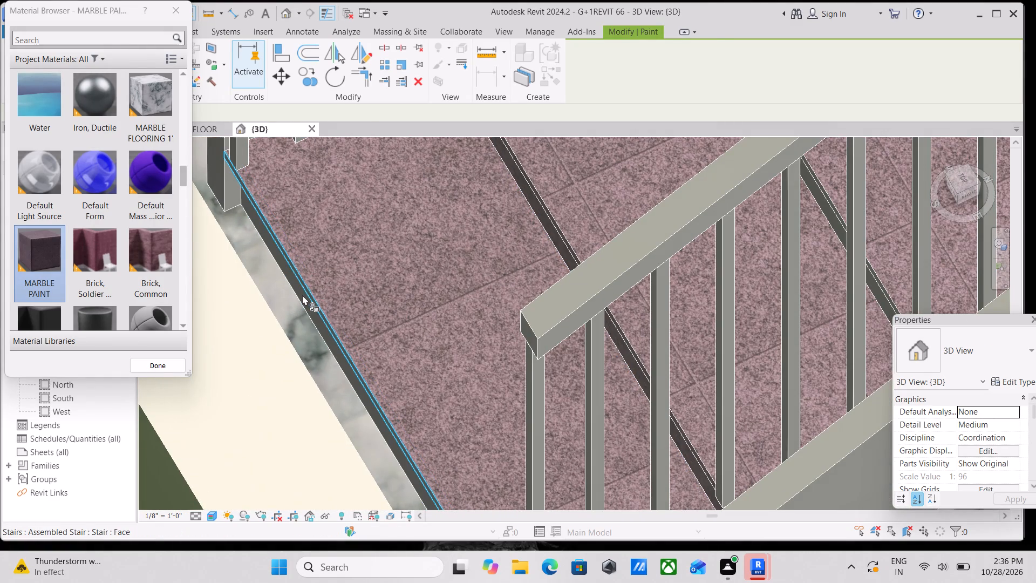
{"action": "scroll", "coordinate": [301, 294], "scroll_direction": "up", "scroll_amount": 8}
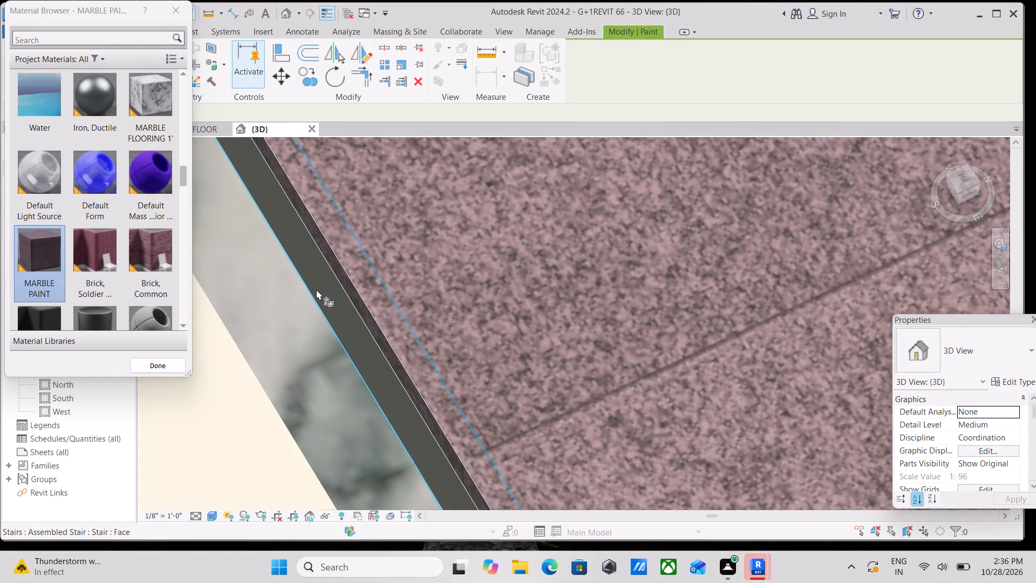
{"action": "left_click", "coordinate": [316, 289]}
{"action": "scroll", "coordinate": [317, 289], "scroll_direction": "down", "scroll_amount": 12}
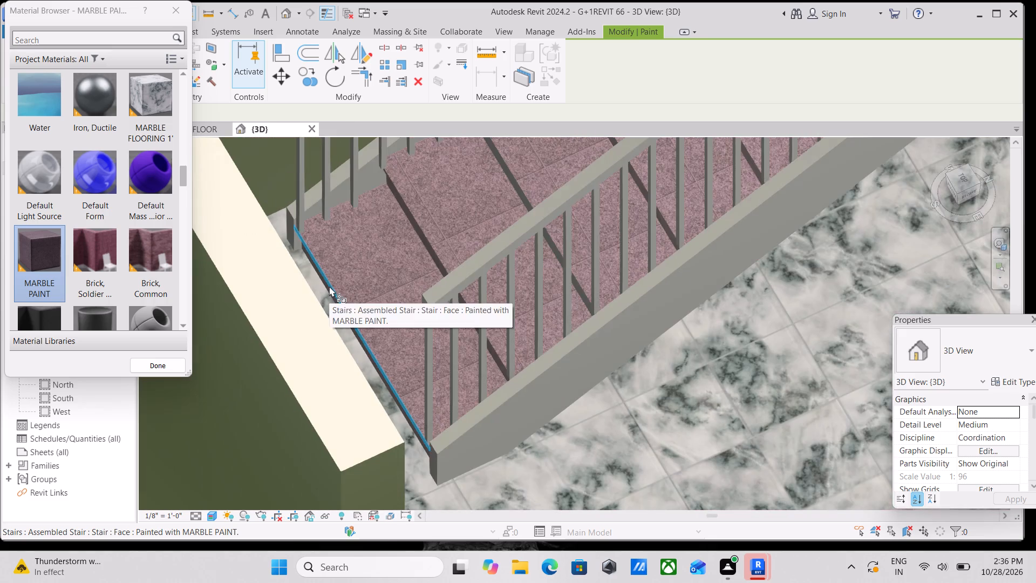
Paint the upper flight's first tread above the landing, the riser below it, and its thin nosing face with MARBLE PAINT.
{"action": "scroll", "coordinate": [329, 286], "scroll_direction": "down", "scroll_amount": 7}
{"action": "middle_click_drag", "start_coordinate": [382, 262], "coordinate": [414, 288], "text": "shift"}
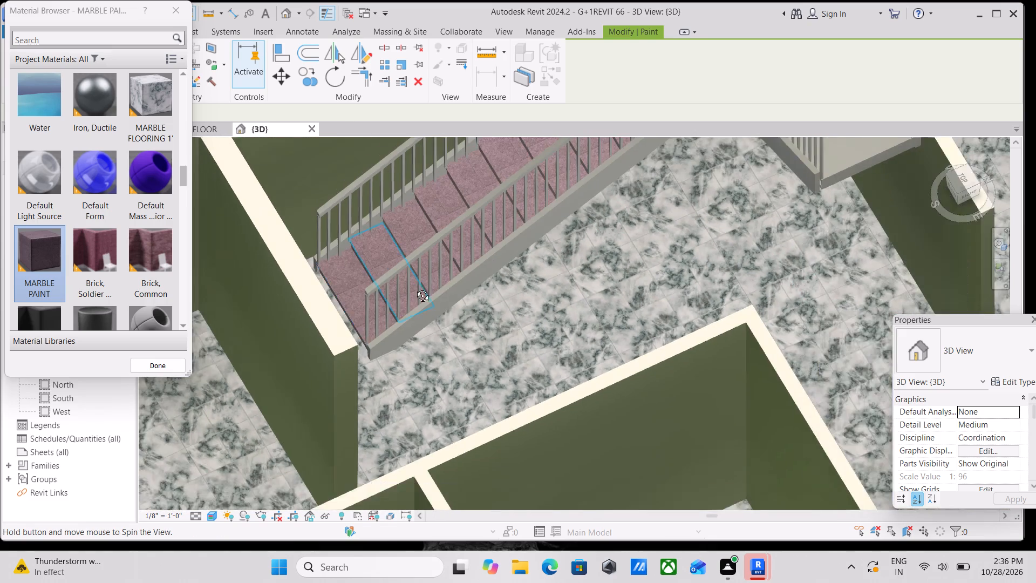
{"action": "middle_click_drag", "start_coordinate": [414, 288], "coordinate": [526, 308], "text": "shift"}
{"action": "scroll", "coordinate": [521, 301], "scroll_direction": "down", "scroll_amount": 4}
{"action": "middle_click_drag", "start_coordinate": [521, 301], "coordinate": [527, 453]}
{"action": "middle_click_drag", "start_coordinate": [524, 312], "coordinate": [555, 309], "text": "shift"}
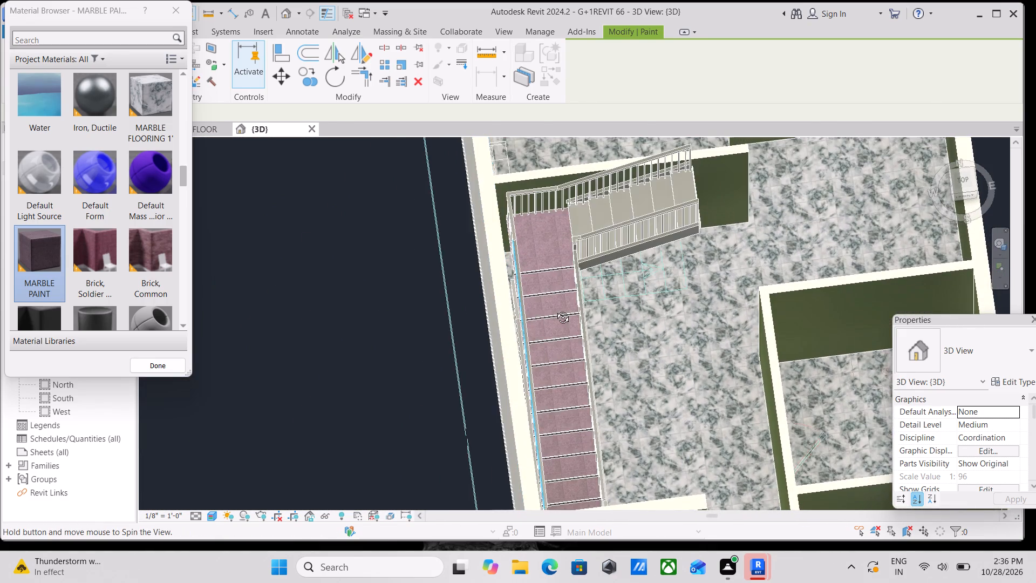
{"action": "middle_click_drag", "start_coordinate": [555, 309], "coordinate": [610, 270], "text": "shift"}
{"action": "middle_click_drag", "start_coordinate": [547, 288], "coordinate": [629, 268], "text": "shift"}
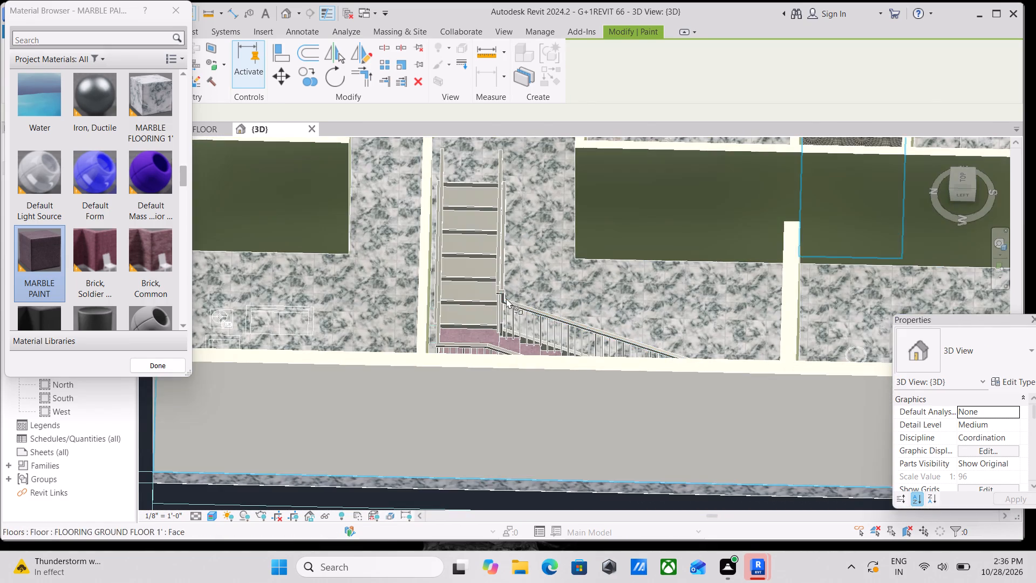
{"action": "scroll", "coordinate": [494, 306], "scroll_direction": "up", "scroll_amount": 5}
{"action": "left_click", "coordinate": [447, 327]}
{"action": "scroll", "coordinate": [435, 341], "scroll_direction": "up", "scroll_amount": 2}
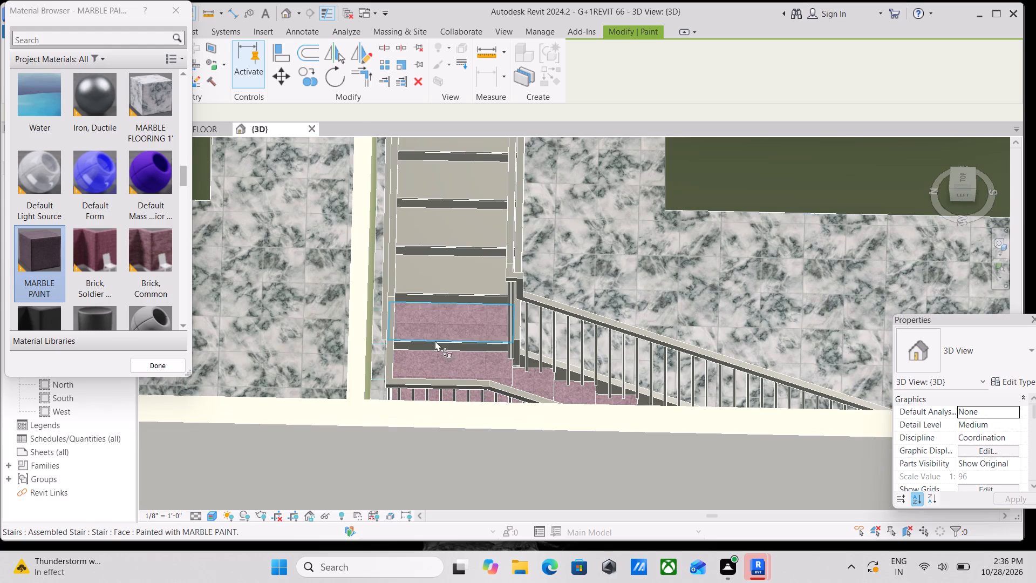
{"action": "scroll", "coordinate": [435, 341], "scroll_direction": "up", "scroll_amount": 9}
{"action": "left_click", "coordinate": [437, 352]}
{"action": "scroll", "coordinate": [441, 342], "scroll_direction": "up", "scroll_amount": 3}
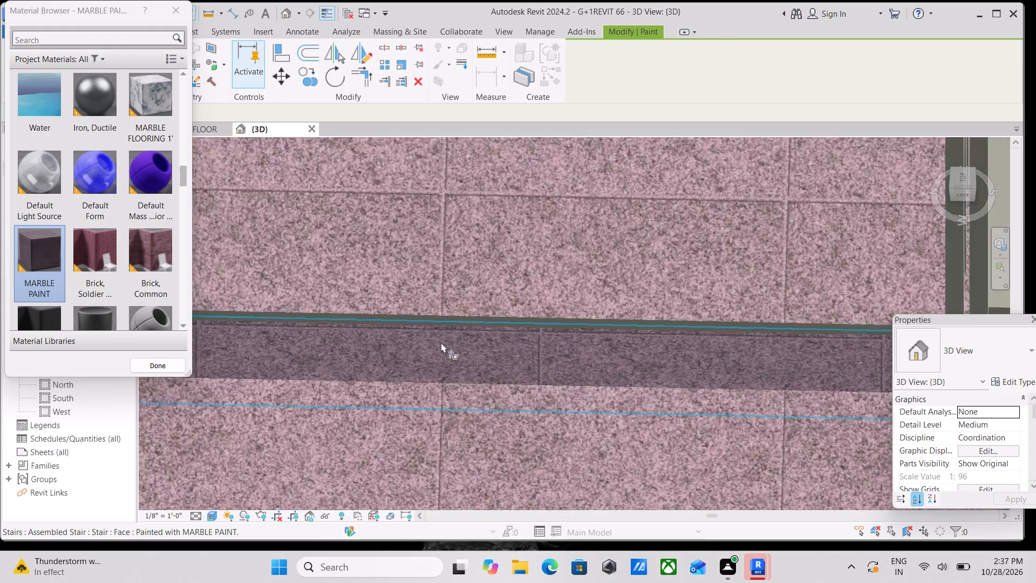
{"action": "scroll", "coordinate": [441, 342], "scroll_direction": "up", "scroll_amount": 4}
{"action": "left_click", "coordinate": [436, 302]}
Paint the upper flight's second tread, the riser below it, and its thin nosing face with MARBLE PAINT.
{"action": "scroll", "coordinate": [436, 302], "scroll_direction": "down", "scroll_amount": 4}
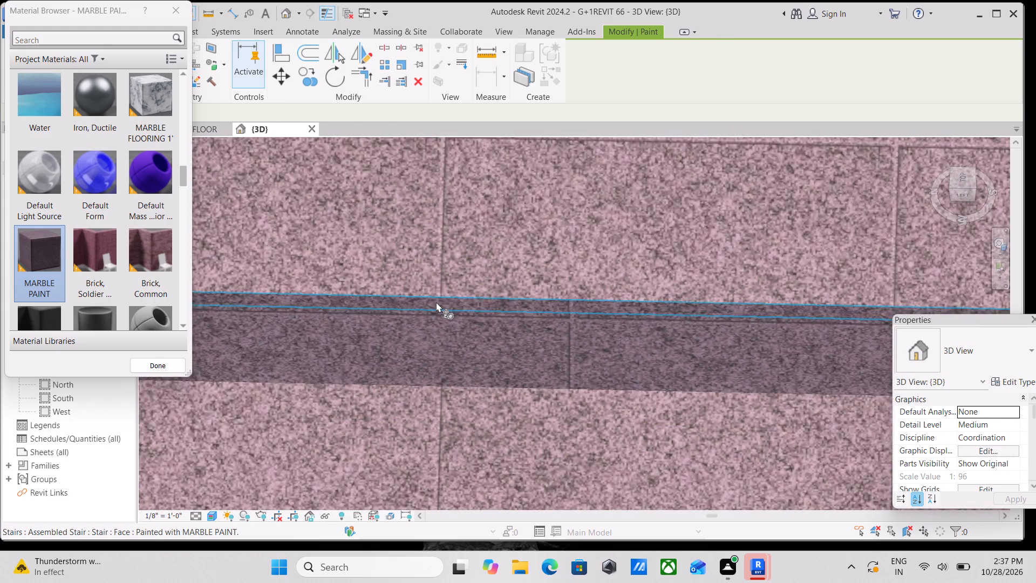
{"action": "scroll", "coordinate": [436, 302], "scroll_direction": "down", "scroll_amount": 10}
{"action": "middle_click_drag", "start_coordinate": [436, 302], "coordinate": [430, 377]}
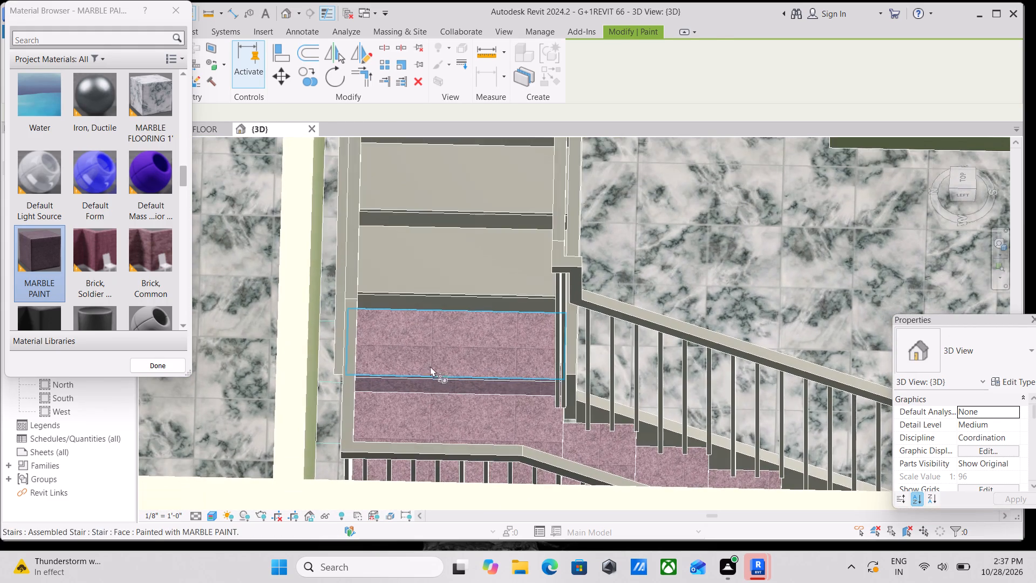
{"action": "middle_click_drag", "start_coordinate": [428, 343], "coordinate": [415, 442]}
{"action": "scroll", "coordinate": [417, 398], "scroll_direction": "up", "scroll_amount": 11}
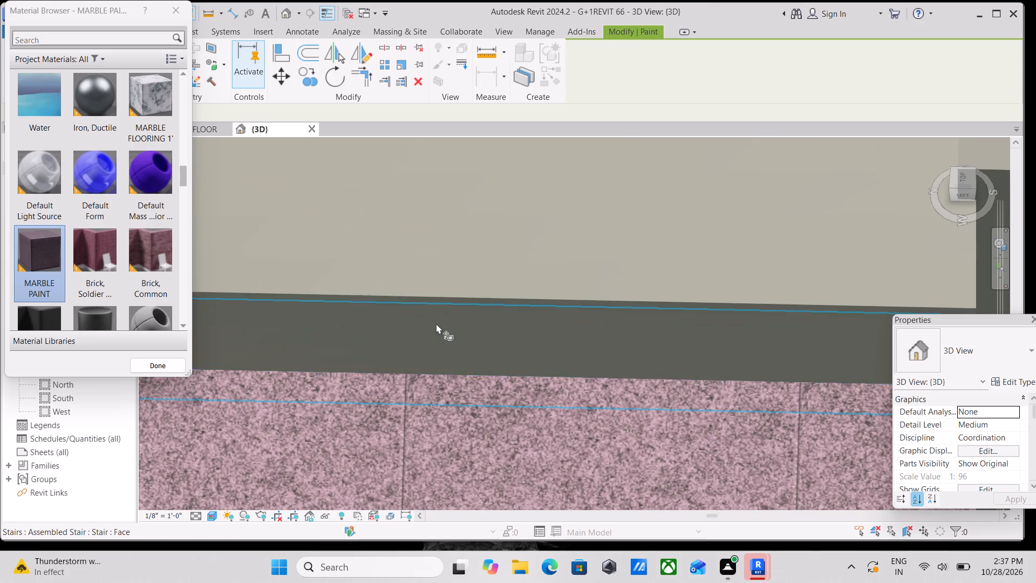
{"action": "left_click", "coordinate": [436, 322]}
{"action": "scroll", "coordinate": [431, 306], "scroll_direction": "up", "scroll_amount": 4}
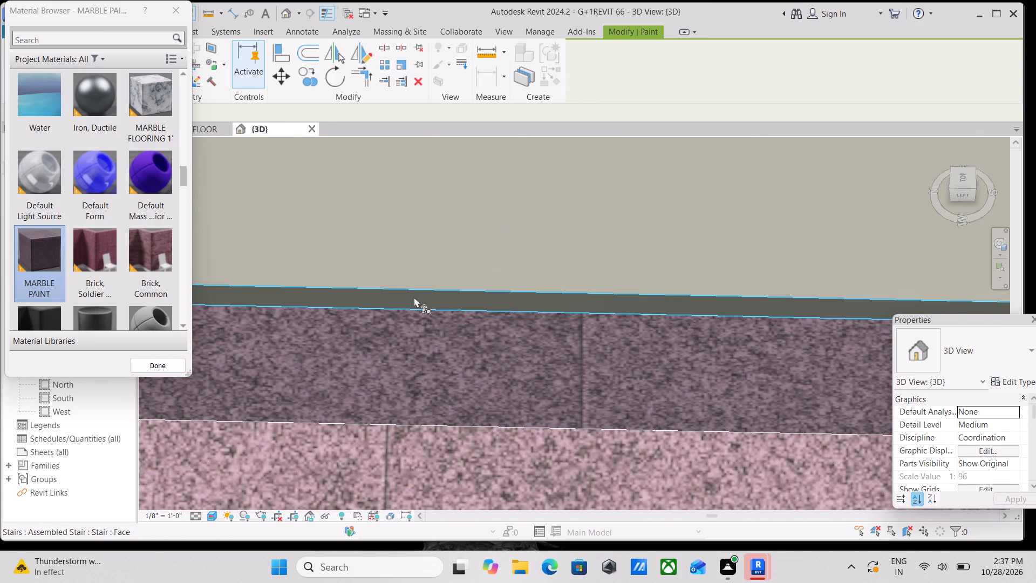
{"action": "left_click", "coordinate": [414, 297]}
{"action": "scroll", "coordinate": [414, 297], "scroll_direction": "down", "scroll_amount": 6}
{"action": "middle_click_drag", "start_coordinate": [414, 297], "coordinate": [439, 444]}
{"action": "scroll", "coordinate": [439, 444], "scroll_direction": "up", "scroll_amount": 1}
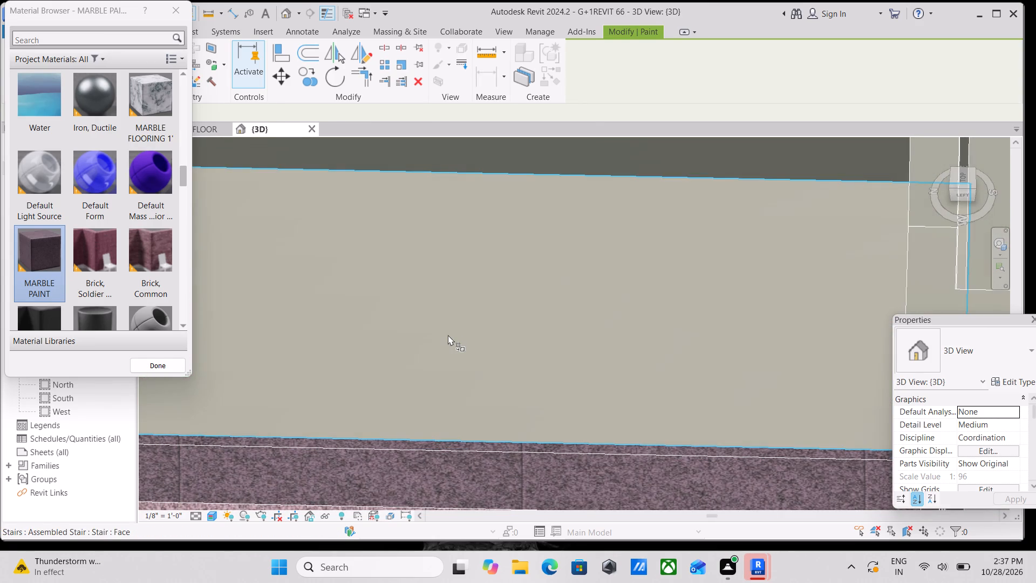
{"action": "left_click", "coordinate": [448, 330]}
Paint the upper flight's third tread, the riser below it, and its thin nosing face with MARBLE PAINT.
{"action": "scroll", "coordinate": [448, 330], "scroll_direction": "down", "scroll_amount": 7}
{"action": "middle_click_drag", "start_coordinate": [448, 330], "coordinate": [440, 442]}
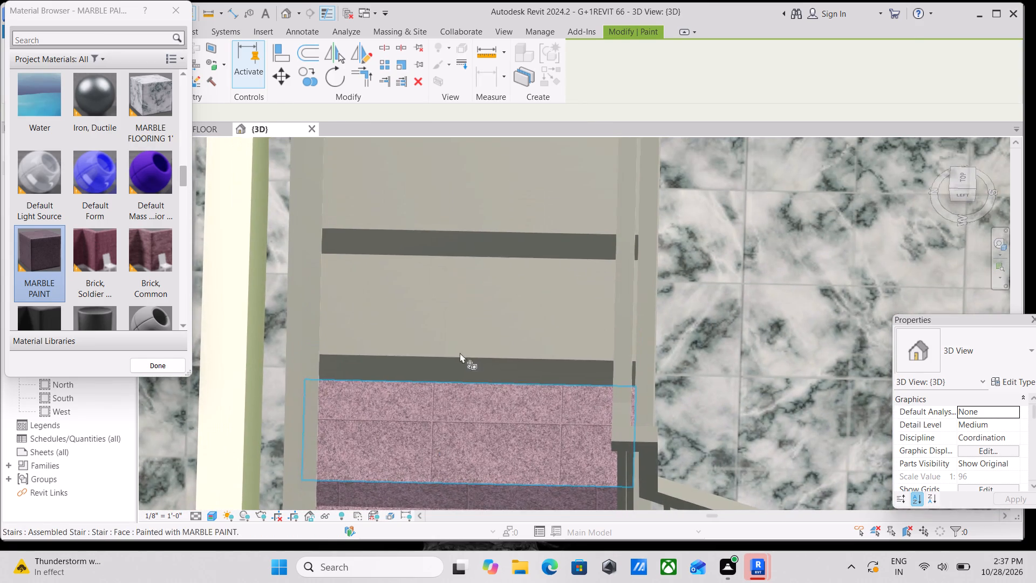
{"action": "left_click", "coordinate": [456, 309]}
{"action": "scroll", "coordinate": [443, 384], "scroll_direction": "up", "scroll_amount": 8}
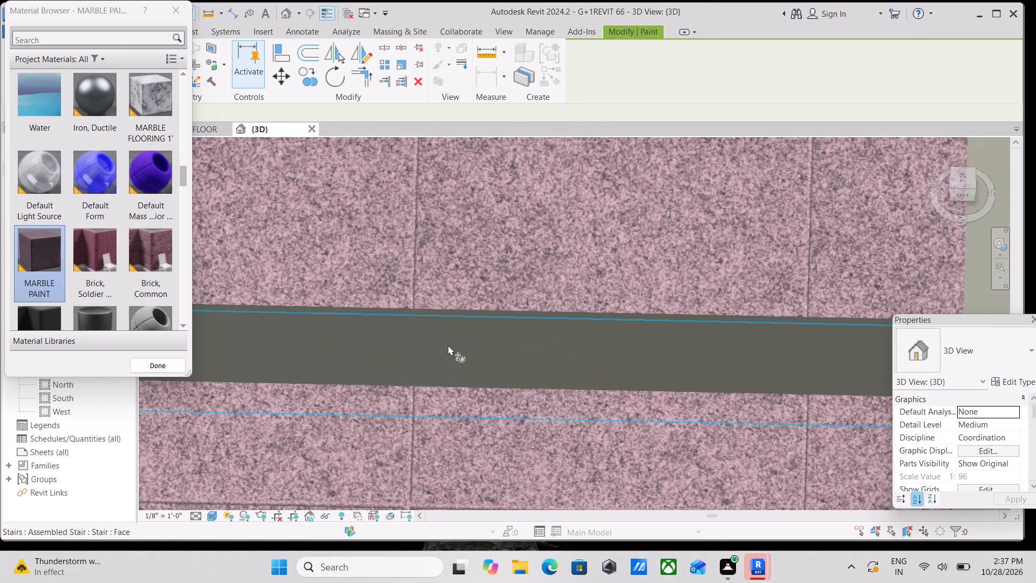
{"action": "left_click", "coordinate": [448, 345]}
{"action": "left_click", "coordinate": [407, 311]}
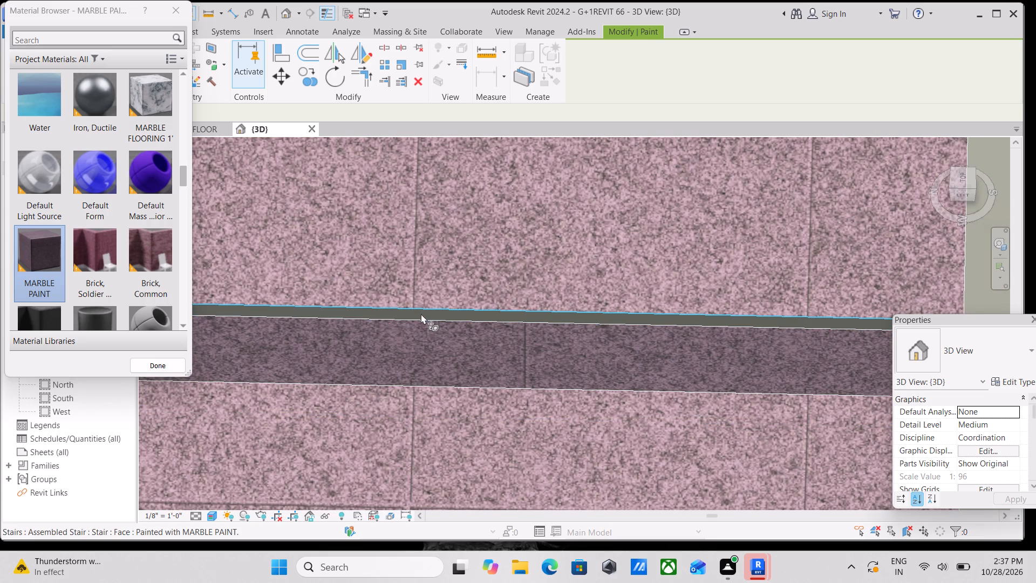
{"action": "left_click", "coordinate": [420, 319]}
{"action": "scroll", "coordinate": [420, 319], "scroll_direction": "down", "scroll_amount": 7}
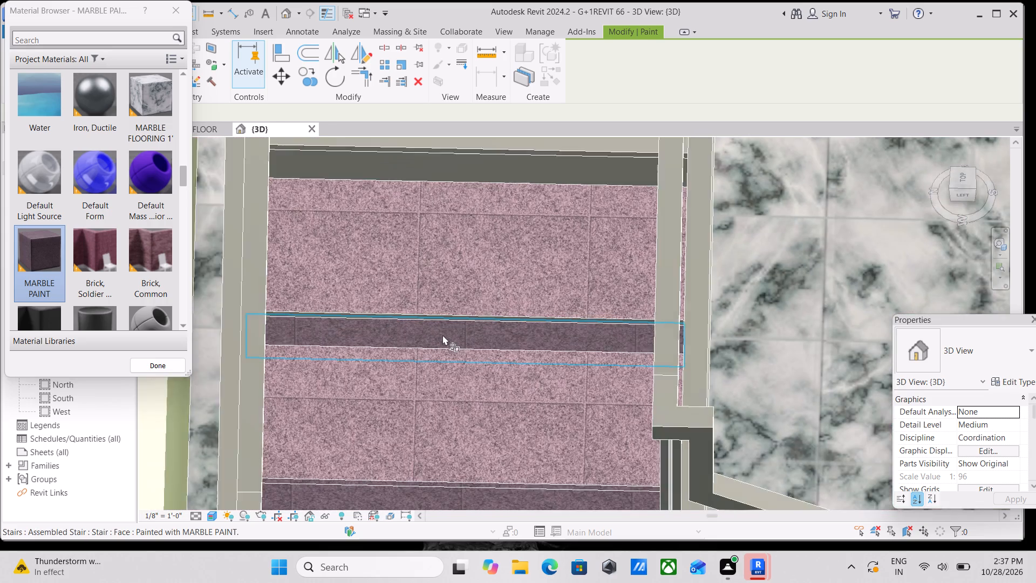
{"action": "scroll", "coordinate": [311, 311], "scroll_direction": "up", "scroll_amount": 9}
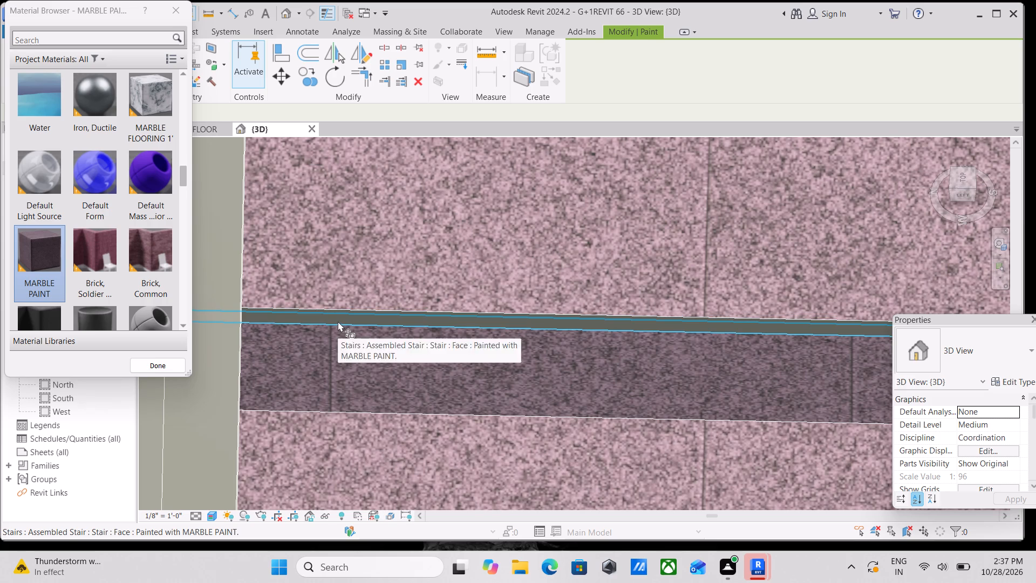
{"action": "left_click", "coordinate": [338, 321]}
Apply MARBLE PAINT to the upper flight's three remaining treads, from the fourth up to the top one.
{"action": "scroll", "coordinate": [395, 317], "scroll_direction": "down", "scroll_amount": 9}
{"action": "scroll", "coordinate": [459, 300], "scroll_direction": "down", "scroll_amount": 3}
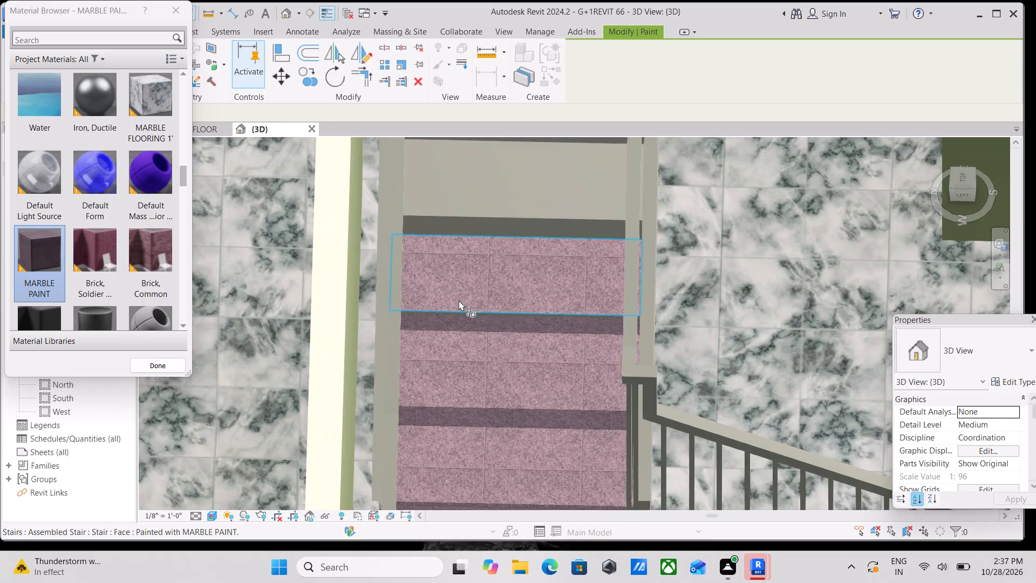
{"action": "scroll", "coordinate": [417, 299], "scroll_direction": "down", "scroll_amount": 1}
{"action": "middle_click_drag", "start_coordinate": [417, 300], "coordinate": [415, 435]}
{"action": "left_click", "coordinate": [440, 330]}
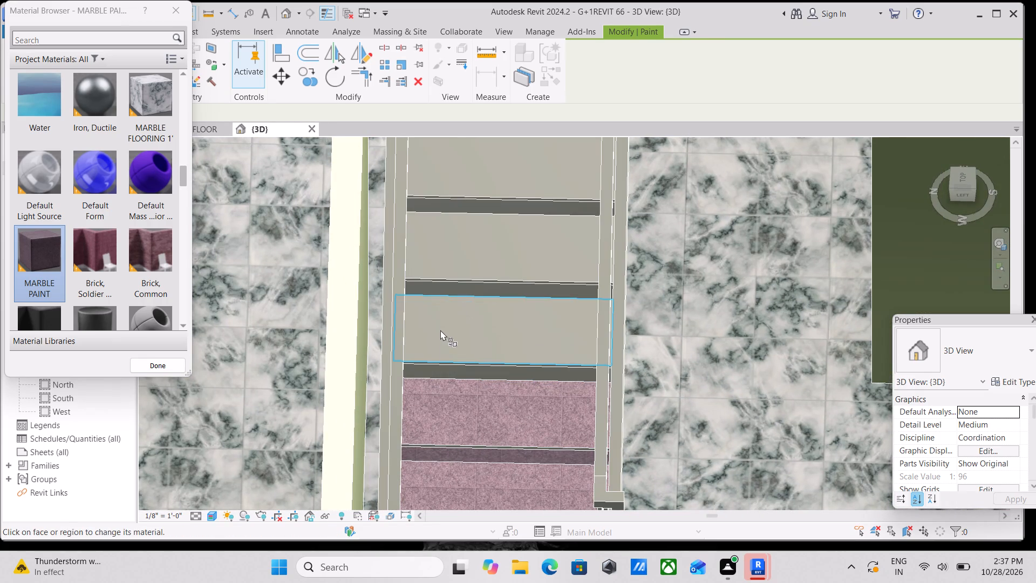
{"action": "middle_click_drag", "start_coordinate": [440, 311], "coordinate": [427, 400]}
{"action": "left_click", "coordinate": [444, 333]}
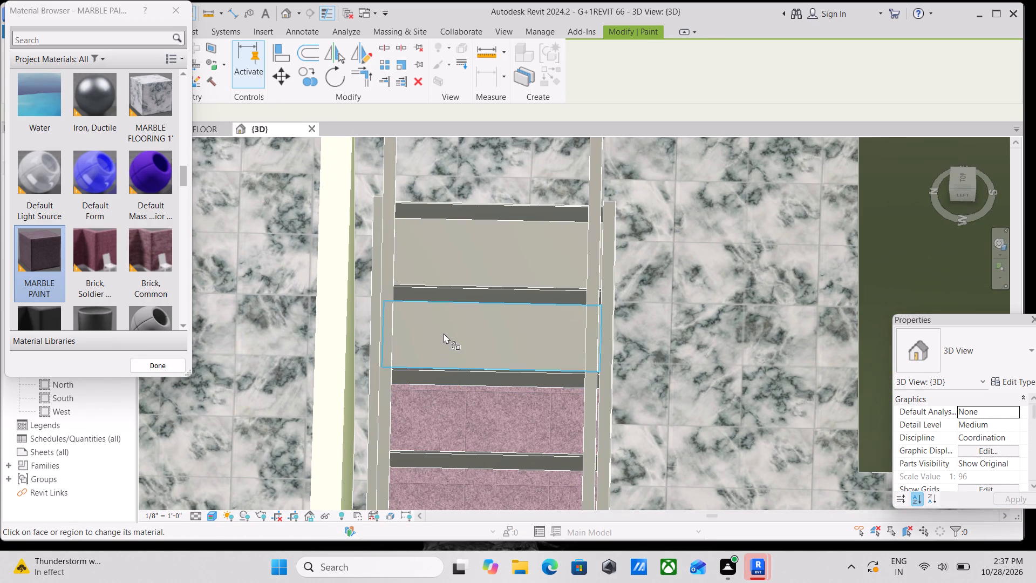
{"action": "middle_click_drag", "start_coordinate": [443, 342], "coordinate": [427, 423]}
{"action": "left_click", "coordinate": [452, 336]}
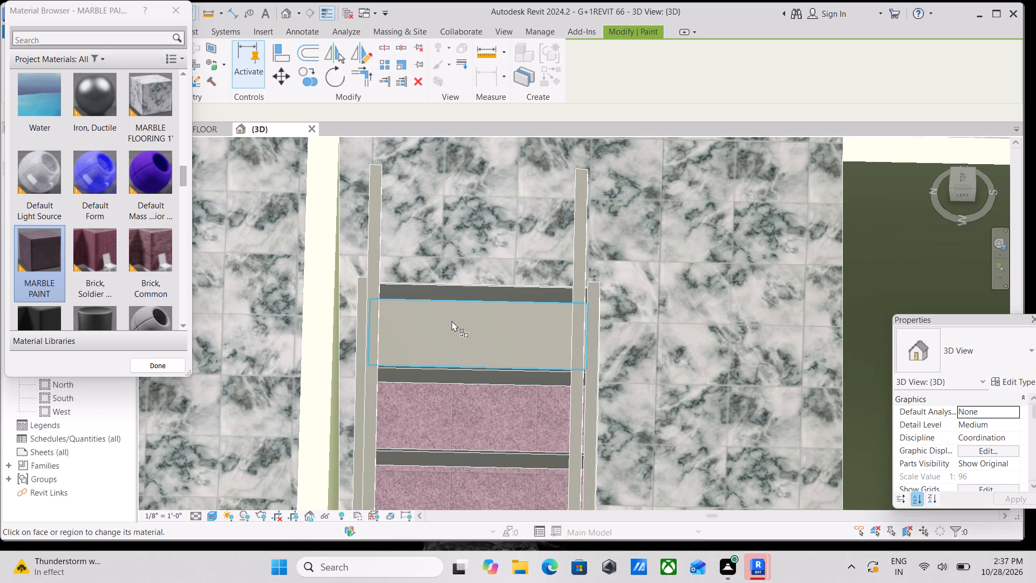
Apply MARBLE PAINT to the upper flight's topmost riser, the top tread's thin nosing face, and the riser beneath that tread.
{"action": "scroll", "coordinate": [440, 290], "scroll_direction": "up", "scroll_amount": 1}
{"action": "left_click", "coordinate": [440, 290]}
{"action": "scroll", "coordinate": [439, 349], "scroll_direction": "up", "scroll_amount": 3}
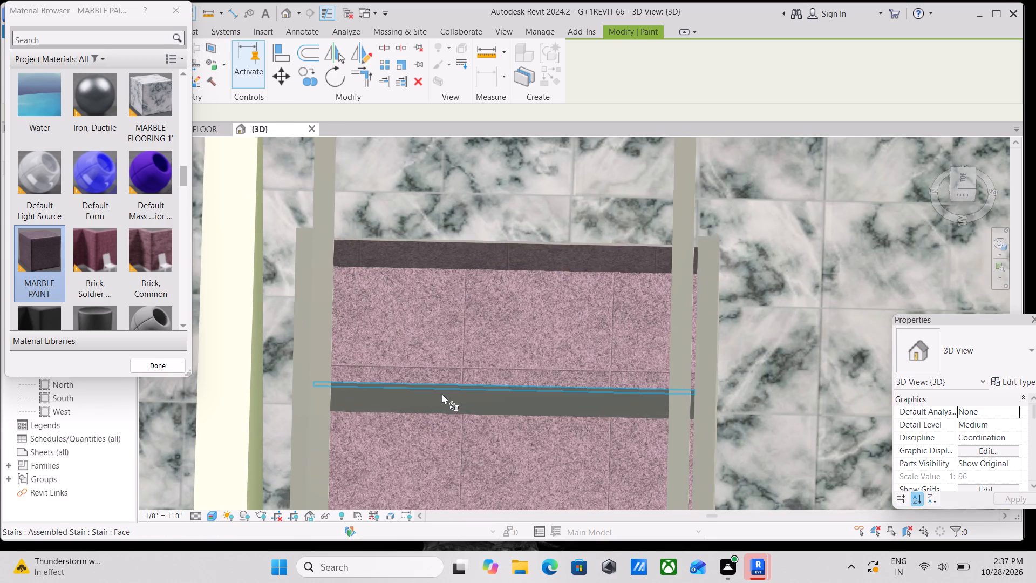
{"action": "left_click", "coordinate": [441, 392]}
{"action": "scroll", "coordinate": [432, 398], "scroll_direction": "up", "scroll_amount": 6}
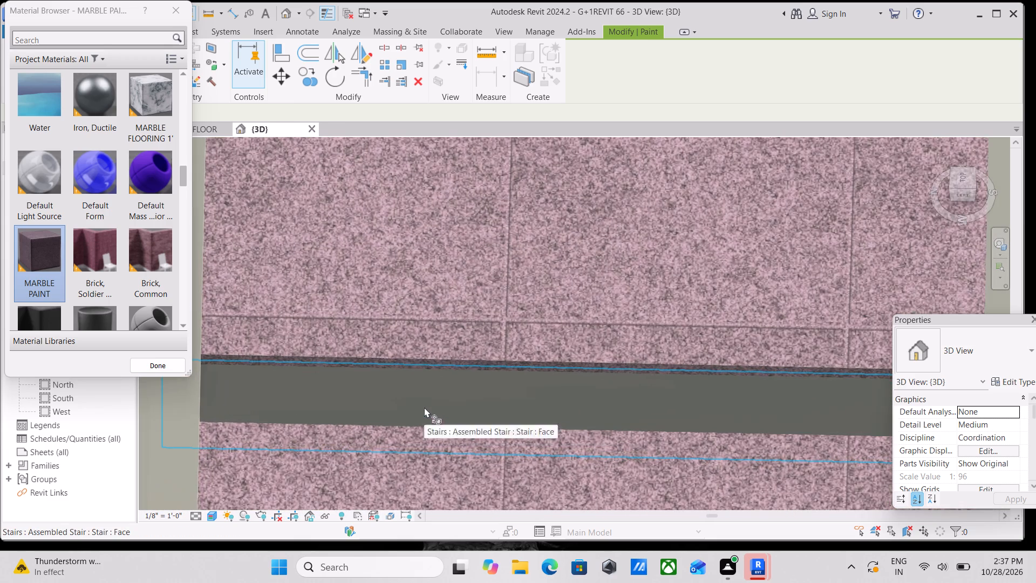
{"action": "left_click", "coordinate": [426, 399]}
Paint the riser beneath the upper flight's fifth tread and that tread's thin nosing face with MARBLE PAINT.
{"action": "scroll", "coordinate": [442, 389], "scroll_direction": "down", "scroll_amount": 9}
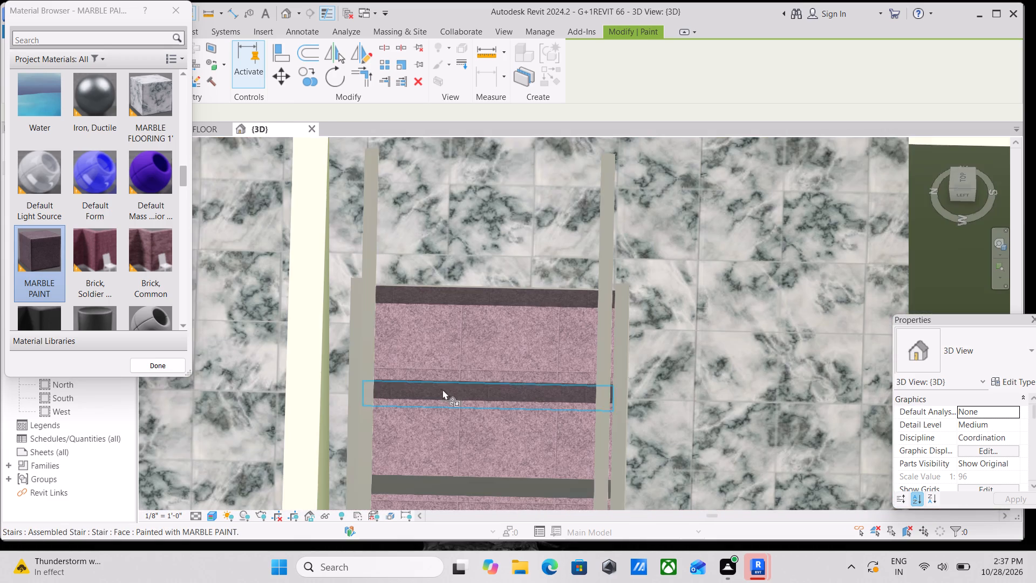
{"action": "middle_click_drag", "start_coordinate": [426, 362], "coordinate": [413, 296]}
{"action": "scroll", "coordinate": [418, 421], "scroll_direction": "up", "scroll_amount": 3}
{"action": "left_click", "coordinate": [418, 421]}
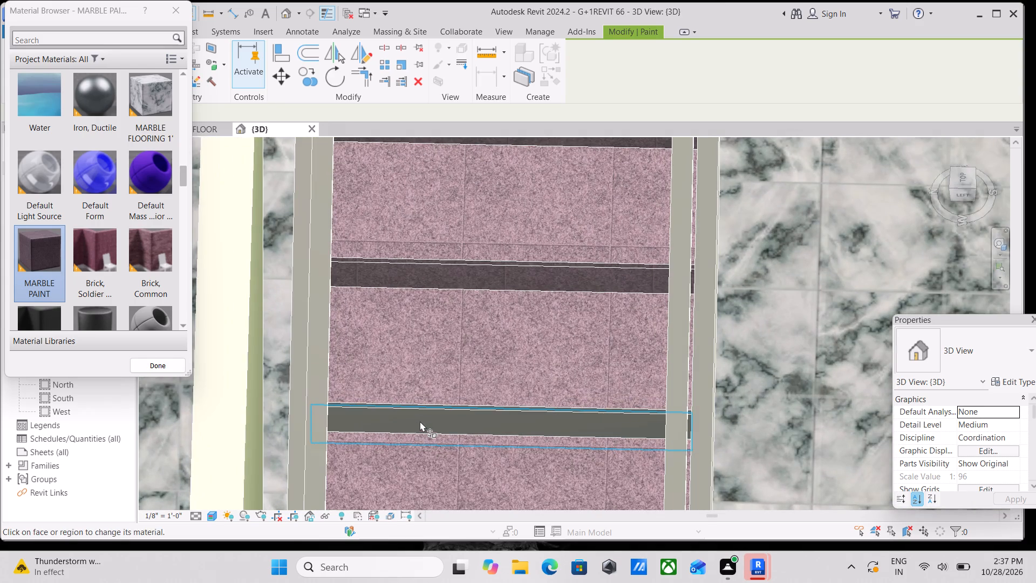
{"action": "scroll", "coordinate": [423, 420], "scroll_direction": "up", "scroll_amount": 11}
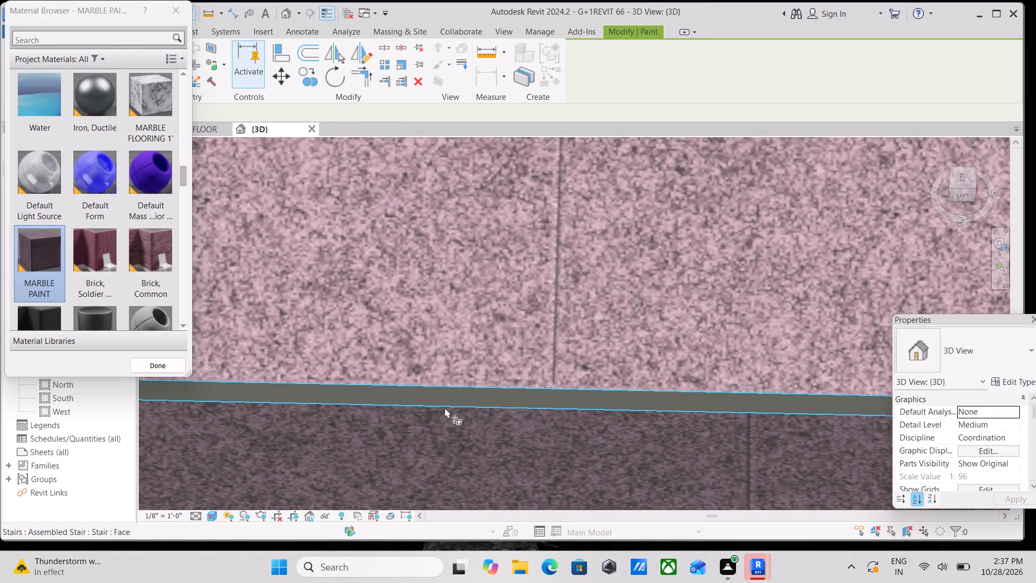
{"action": "left_click", "coordinate": [449, 403]}
{"action": "scroll", "coordinate": [449, 403], "scroll_direction": "down", "scroll_amount": 5}
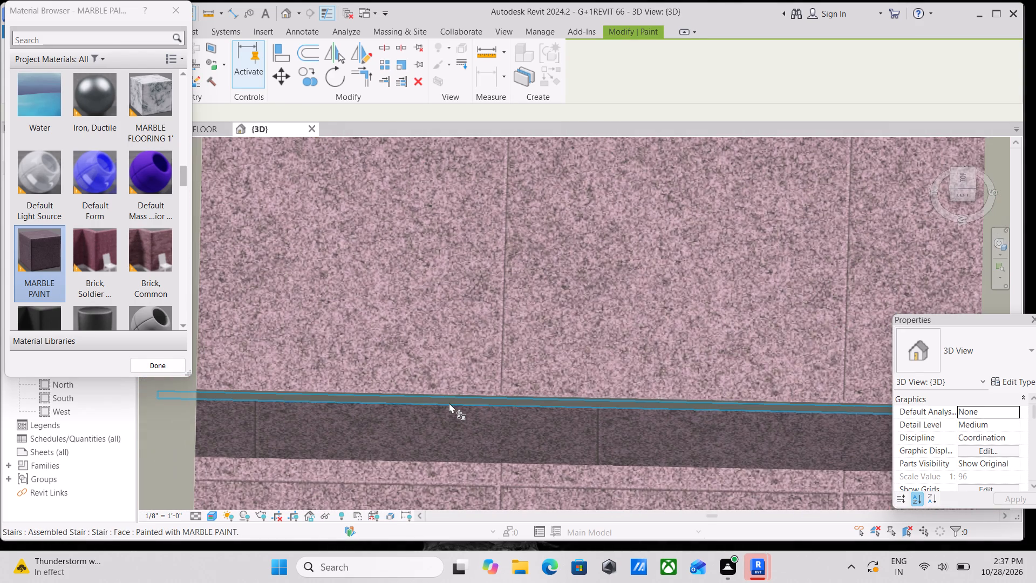
{"action": "left_click", "coordinate": [449, 403]}
Paint the riser beneath the upper flight's fourth tread and that tread's front nosing face with MARBLE PAINT.
{"action": "scroll", "coordinate": [261, 394], "scroll_direction": "down", "scroll_amount": 5}
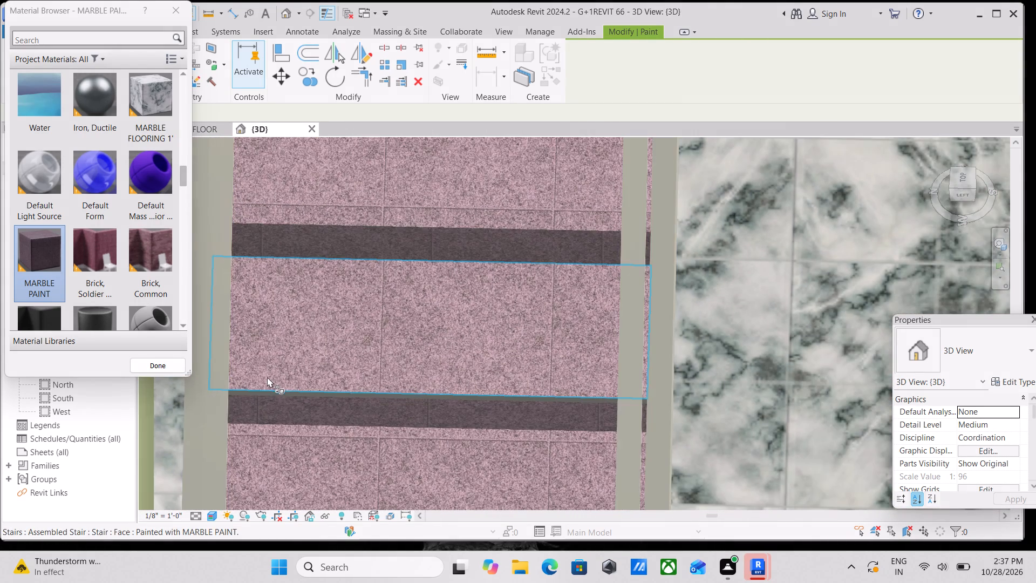
{"action": "scroll", "coordinate": [342, 391], "scroll_direction": "down", "scroll_amount": 2}
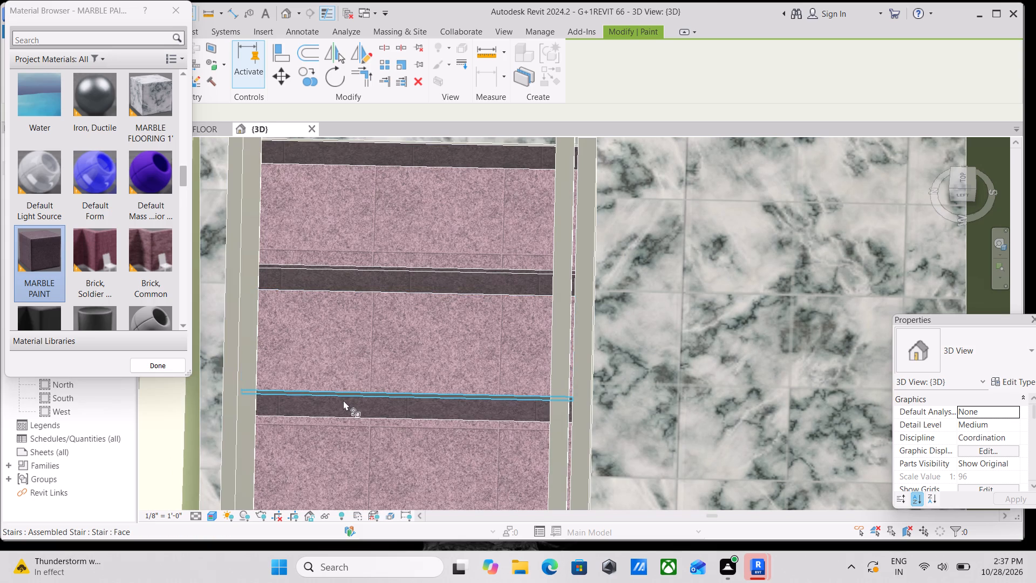
{"action": "middle_click_drag", "start_coordinate": [340, 401], "coordinate": [403, 322], "text": "shift"}
{"action": "scroll", "coordinate": [340, 401], "scroll_direction": "up", "scroll_amount": 1, "text": "shift"}
{"action": "scroll", "coordinate": [403, 322], "scroll_direction": "down", "scroll_amount": 6}
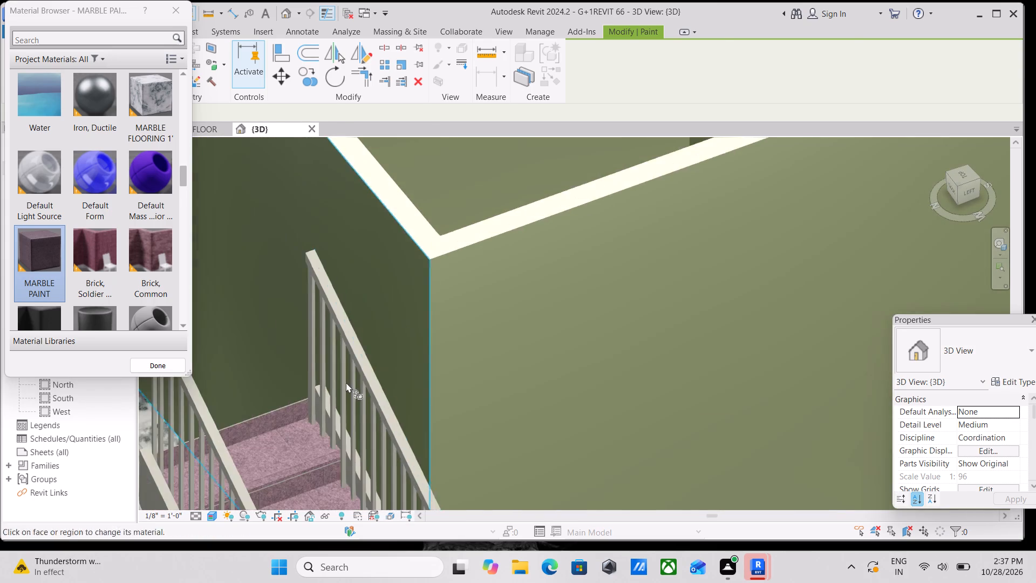
{"action": "scroll", "coordinate": [346, 382], "scroll_direction": "down", "scroll_amount": 1}
{"action": "middle_click_drag", "start_coordinate": [343, 381], "coordinate": [400, 284]}
{"action": "scroll", "coordinate": [400, 285], "scroll_direction": "down", "scroll_amount": 1}
{"action": "middle_click_drag", "start_coordinate": [388, 429], "coordinate": [405, 303]}
{"action": "scroll", "coordinate": [443, 347], "scroll_direction": "up", "scroll_amount": 7}
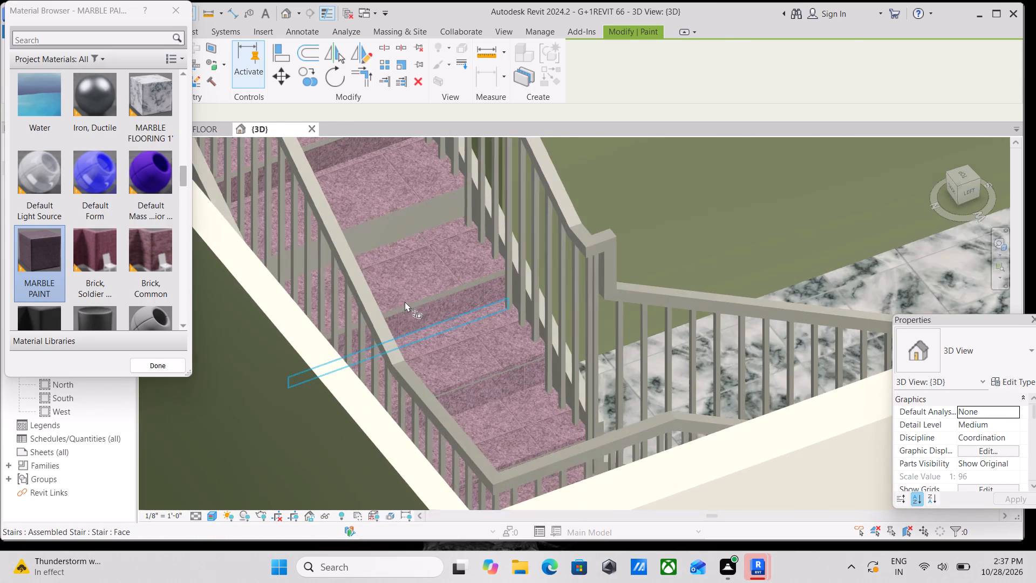
{"action": "scroll", "coordinate": [395, 295], "scroll_direction": "up", "scroll_amount": 1}
{"action": "middle_click_drag", "start_coordinate": [394, 295], "coordinate": [434, 377]}
{"action": "scroll", "coordinate": [420, 303], "scroll_direction": "up", "scroll_amount": 5}
{"action": "middle_click_drag", "start_coordinate": [422, 297], "coordinate": [439, 370]}
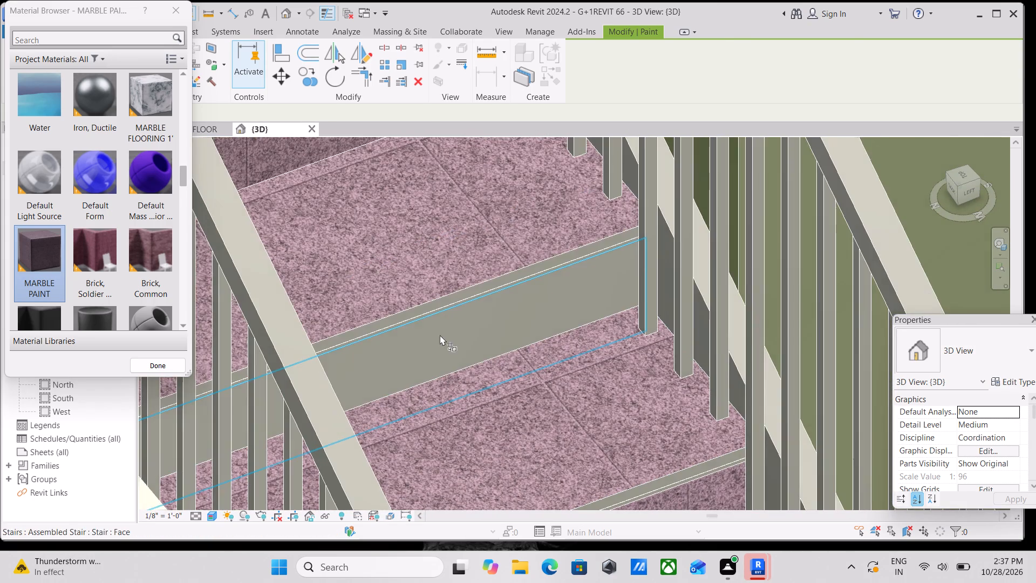
{"action": "scroll", "coordinate": [433, 337], "scroll_direction": "up", "scroll_amount": 2}
{"action": "left_click", "coordinate": [432, 356]}
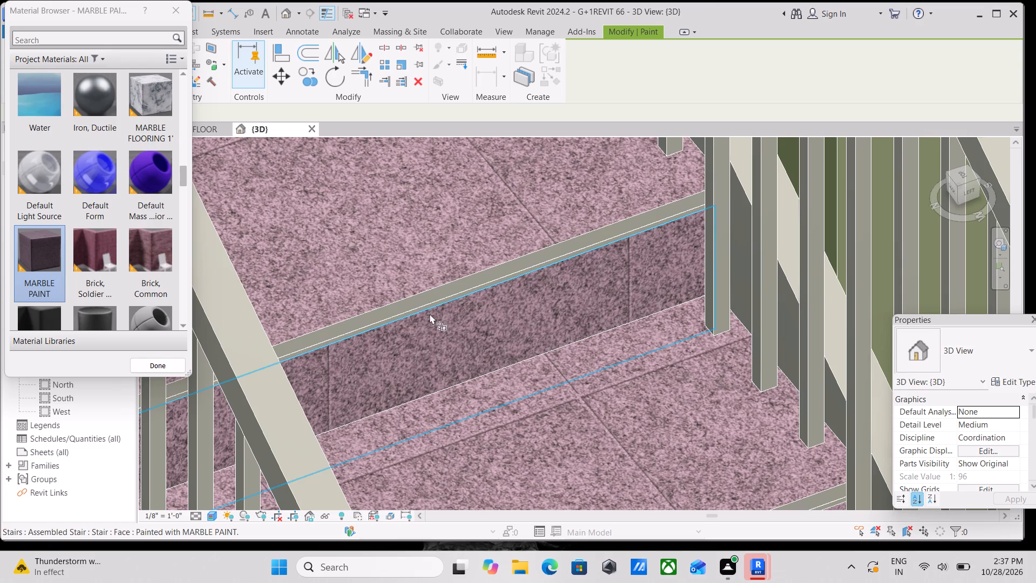
{"action": "scroll", "coordinate": [410, 311], "scroll_direction": "up", "scroll_amount": 3}
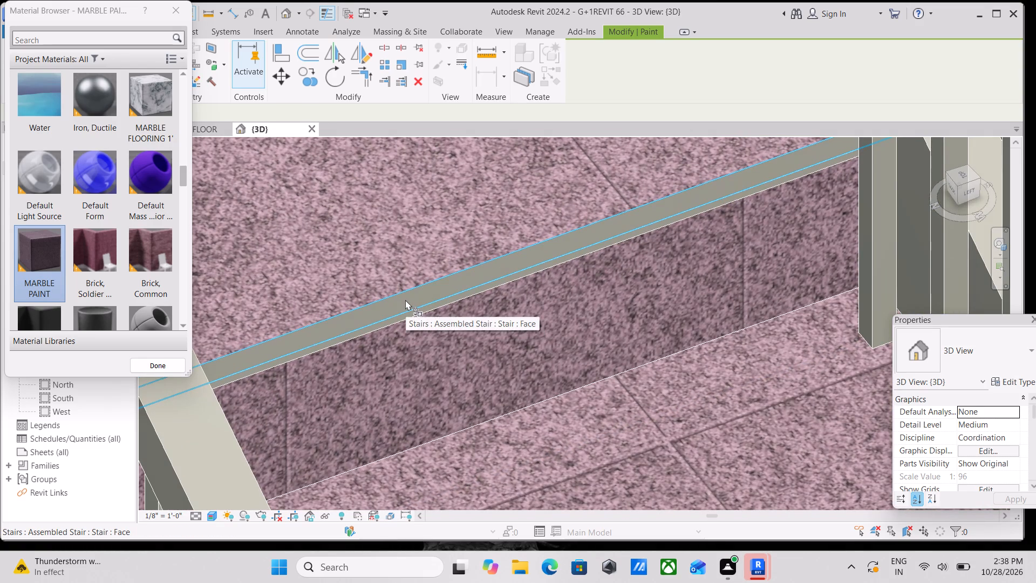
{"action": "left_click", "coordinate": [405, 300]}
Apply MARBLE PAINT to the upper flight's third tread's front nosing face and the thin strip directly beneath it.
{"action": "scroll", "coordinate": [420, 309], "scroll_direction": "down", "scroll_amount": 3}
{"action": "scroll", "coordinate": [412, 309], "scroll_direction": "up", "scroll_amount": 3}
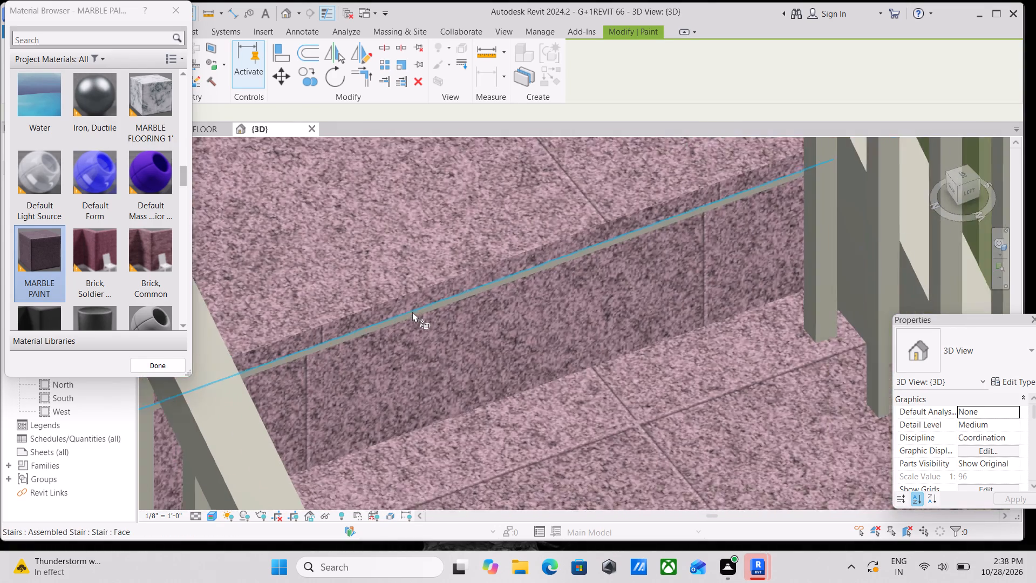
{"action": "scroll", "coordinate": [412, 311], "scroll_direction": "up", "scroll_amount": 3}
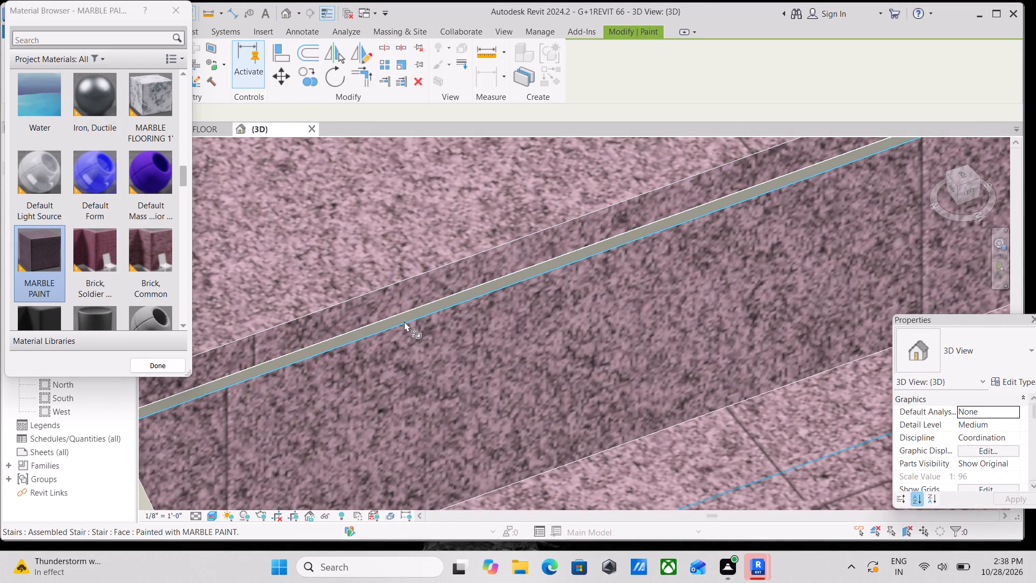
{"action": "scroll", "coordinate": [404, 316], "scroll_direction": "up", "scroll_amount": 2}
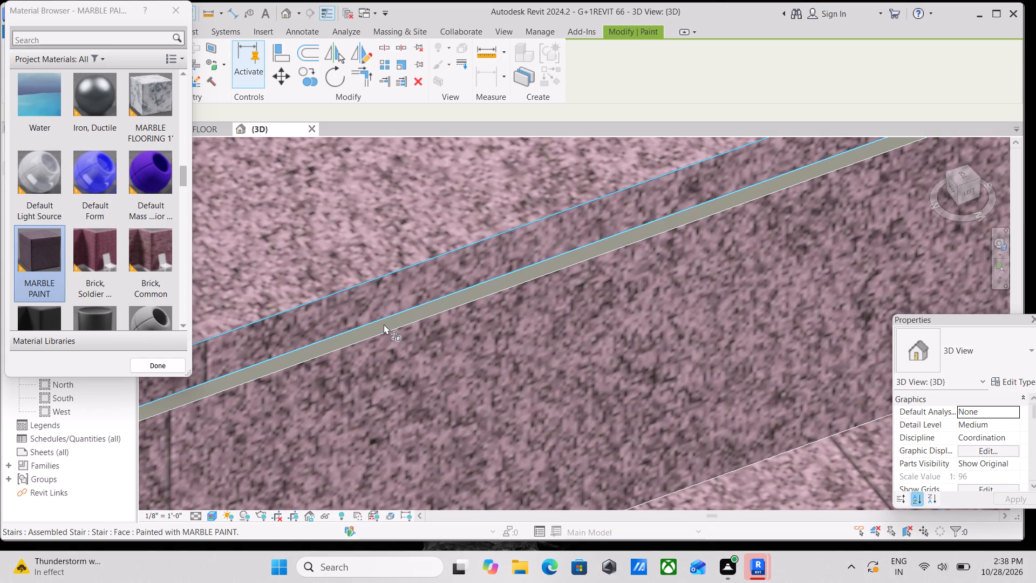
{"action": "scroll", "coordinate": [384, 326], "scroll_direction": "down", "scroll_amount": 8}
{"action": "scroll", "coordinate": [276, 381], "scroll_direction": "down", "scroll_amount": 1}
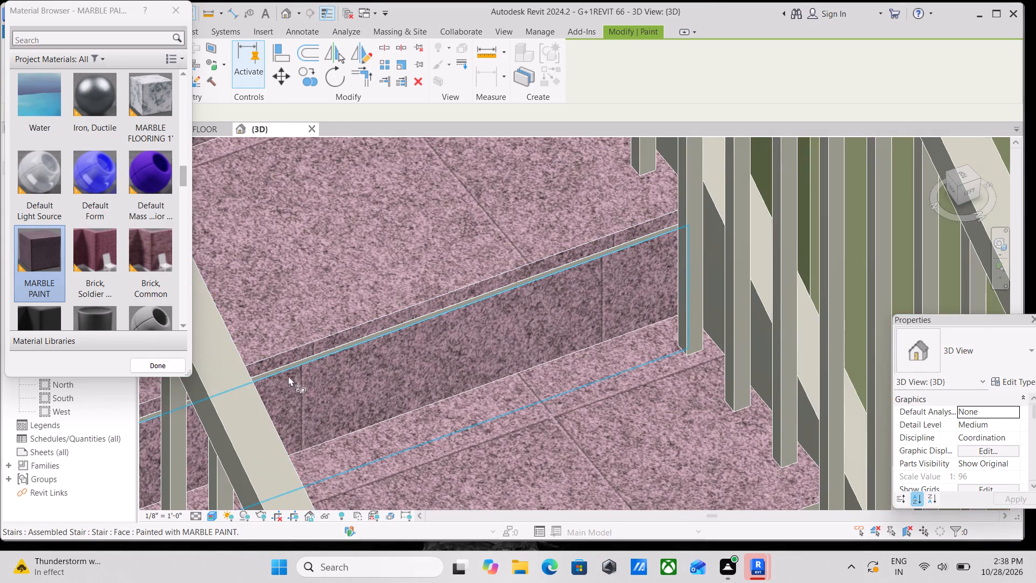
{"action": "scroll", "coordinate": [288, 376], "scroll_direction": "down", "scroll_amount": 3}
{"action": "scroll", "coordinate": [385, 330], "scroll_direction": "down", "scroll_amount": 3}
{"action": "scroll", "coordinate": [419, 363], "scroll_direction": "down", "scroll_amount": 2}
{"action": "scroll", "coordinate": [418, 429], "scroll_direction": "up", "scroll_amount": 5}
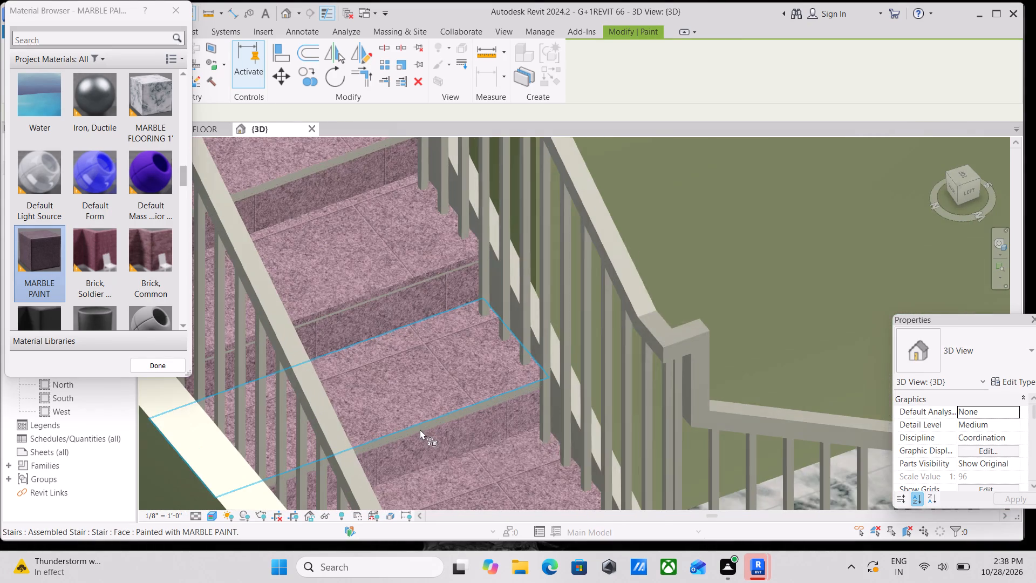
{"action": "scroll", "coordinate": [420, 429], "scroll_direction": "up", "scroll_amount": 12}
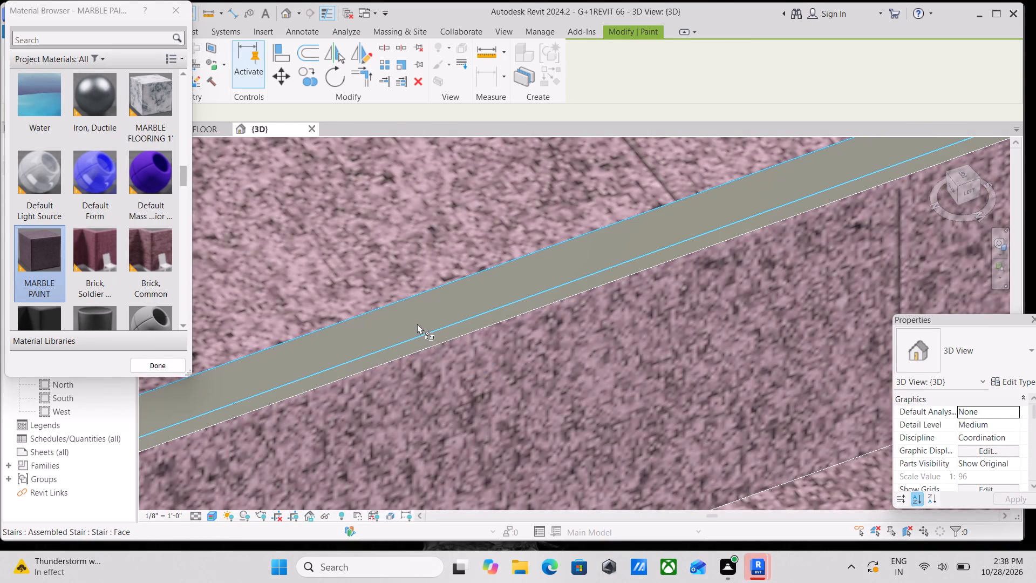
{"action": "left_click", "coordinate": [415, 323]}
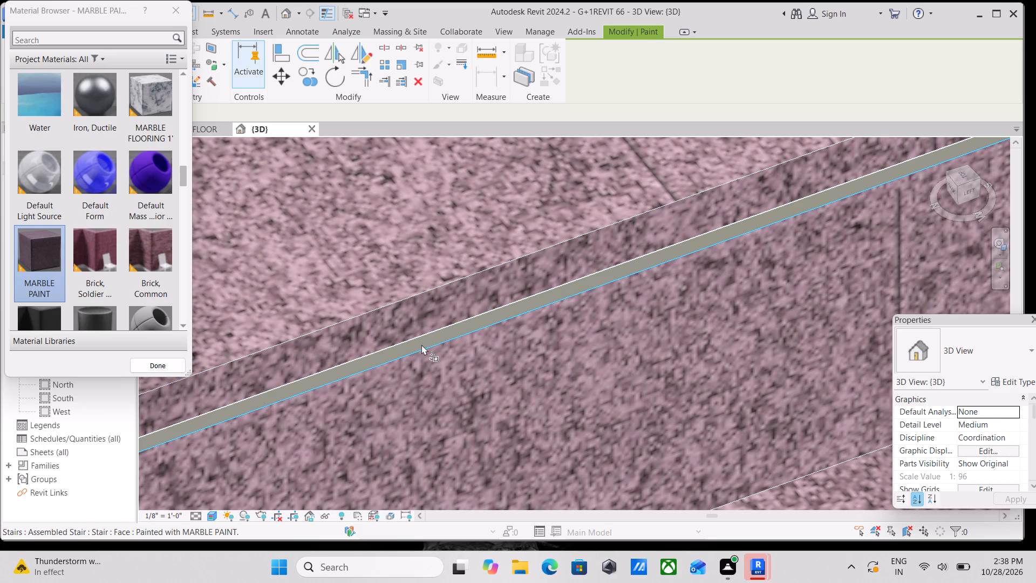
{"action": "left_click", "coordinate": [421, 343]}
Apply MARBLE PAINT to the thin unpainted strip beneath the nosing of the upper flight's second tread.
{"action": "scroll", "coordinate": [421, 343], "scroll_direction": "down", "scroll_amount": 5}
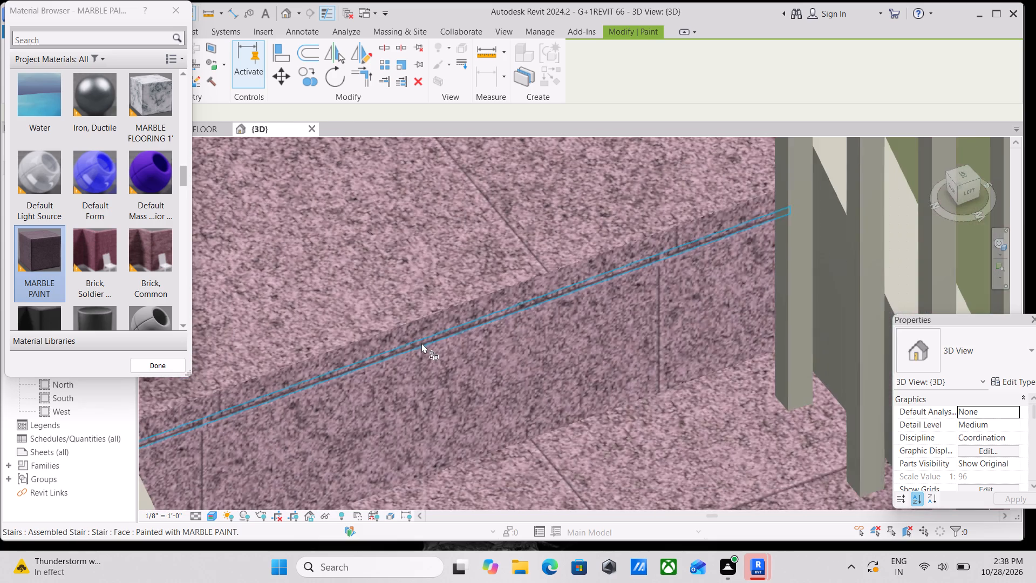
{"action": "scroll", "coordinate": [423, 343], "scroll_direction": "down", "scroll_amount": 8}
{"action": "middle_click_drag", "start_coordinate": [440, 342], "coordinate": [342, 263]}
{"action": "middle_click_drag", "start_coordinate": [412, 422], "coordinate": [381, 339]}
{"action": "scroll", "coordinate": [381, 332], "scroll_direction": "up", "scroll_amount": 15}
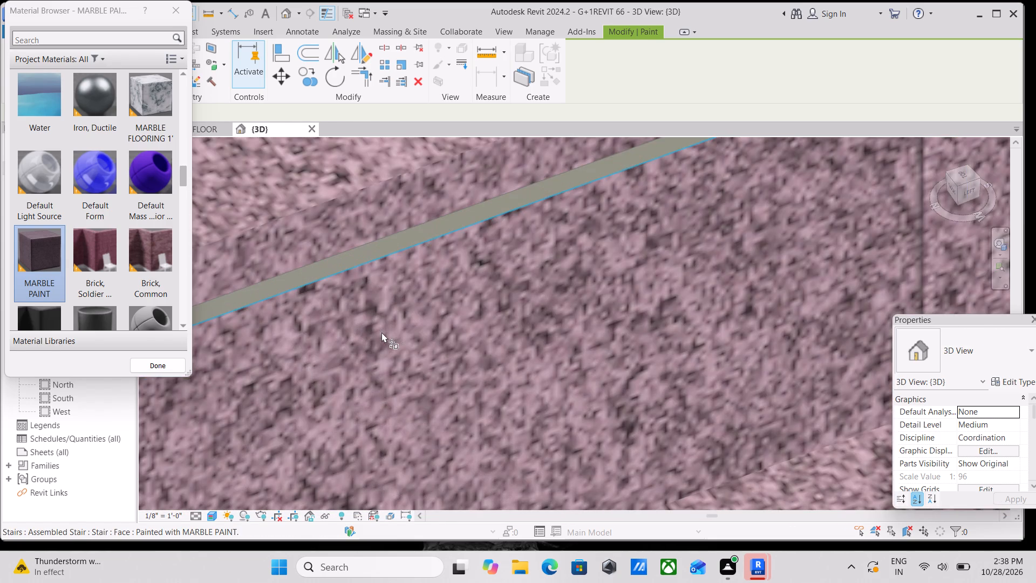
{"action": "middle_click_drag", "start_coordinate": [381, 332], "coordinate": [458, 471]}
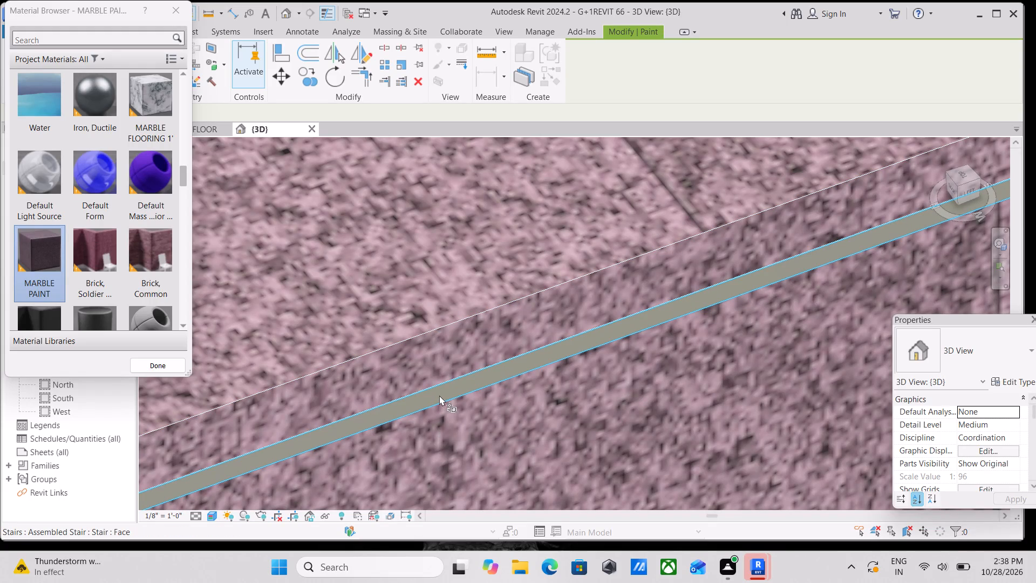
{"action": "left_click", "coordinate": [439, 395]}
Paint the thin strip beneath the nosing of the upper flight's third tread from the top with MARBLE PAINT.
{"action": "scroll", "coordinate": [439, 395], "scroll_direction": "down", "scroll_amount": 15}
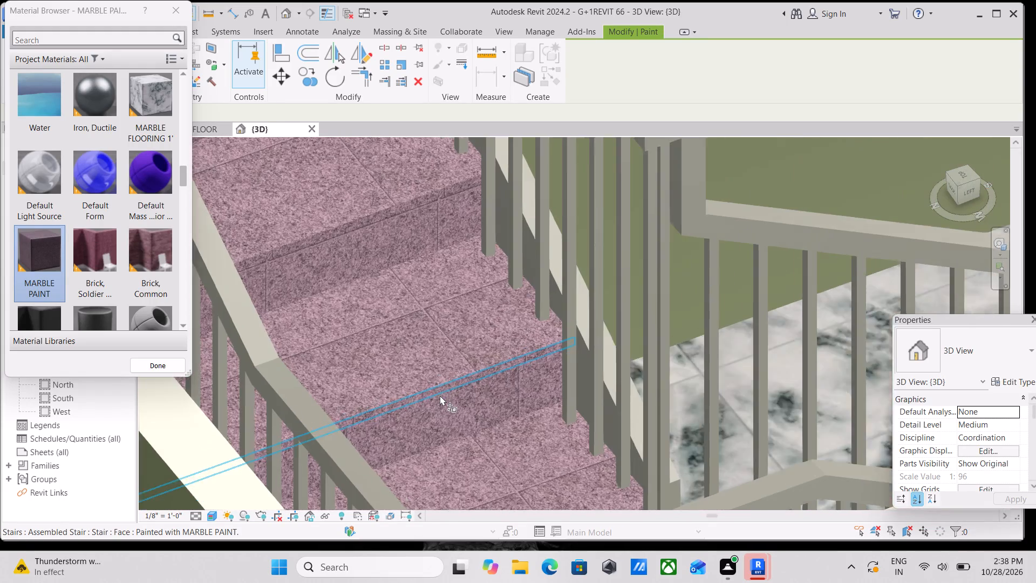
{"action": "scroll", "coordinate": [447, 407], "scroll_direction": "down", "scroll_amount": 8}
{"action": "middle_click_drag", "start_coordinate": [466, 412], "coordinate": [463, 491]}
{"action": "scroll", "coordinate": [425, 401], "scroll_direction": "up", "scroll_amount": 2}
{"action": "scroll", "coordinate": [366, 354], "scroll_direction": "up", "scroll_amount": 7}
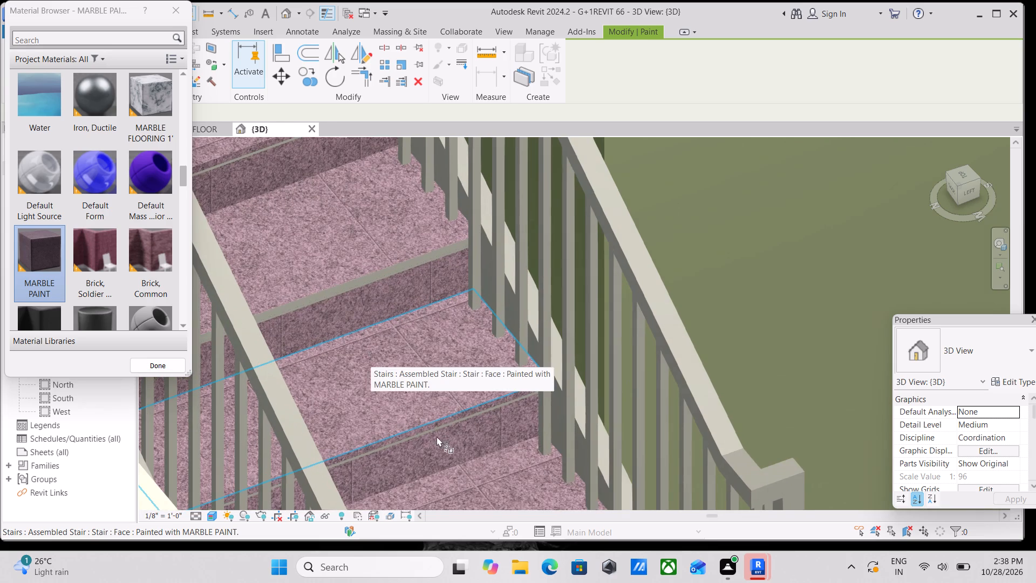
{"action": "scroll", "coordinate": [437, 436], "scroll_direction": "up", "scroll_amount": 17}
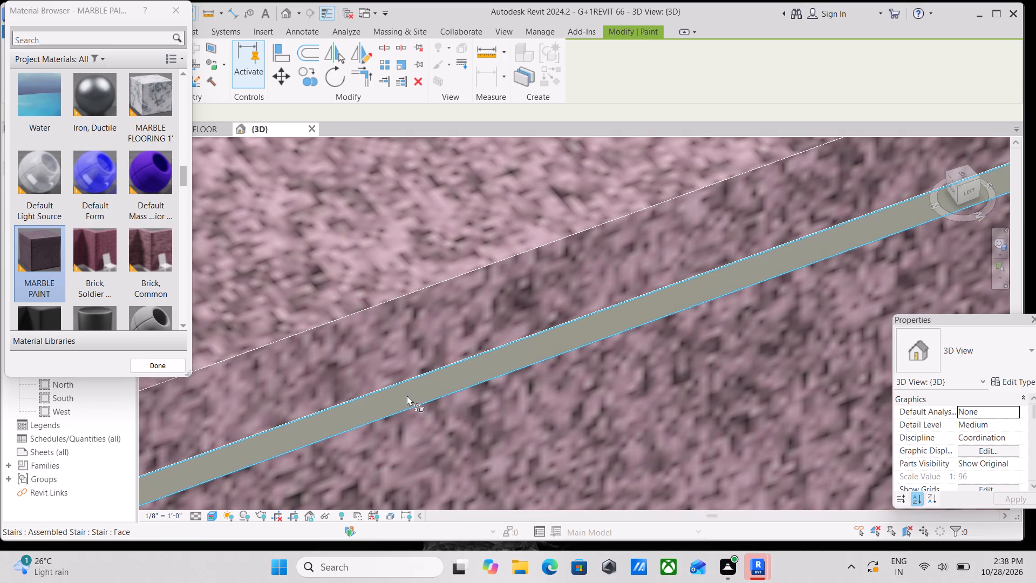
{"action": "left_click", "coordinate": [406, 395]}
Apply MARBLE PAINT to the front nosing face of the upper flight's second tread from the top and the thin strip beneath it.
{"action": "scroll", "coordinate": [406, 395], "scroll_direction": "down", "scroll_amount": 5}
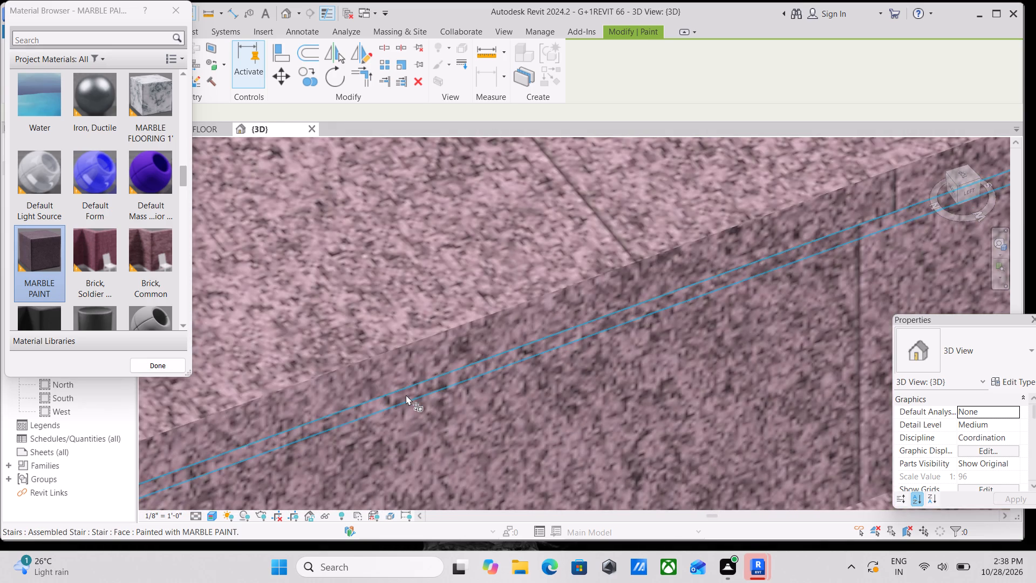
{"action": "scroll", "coordinate": [406, 395], "scroll_direction": "down", "scroll_amount": 13}
{"action": "middle_click_drag", "start_coordinate": [398, 395], "coordinate": [438, 541]}
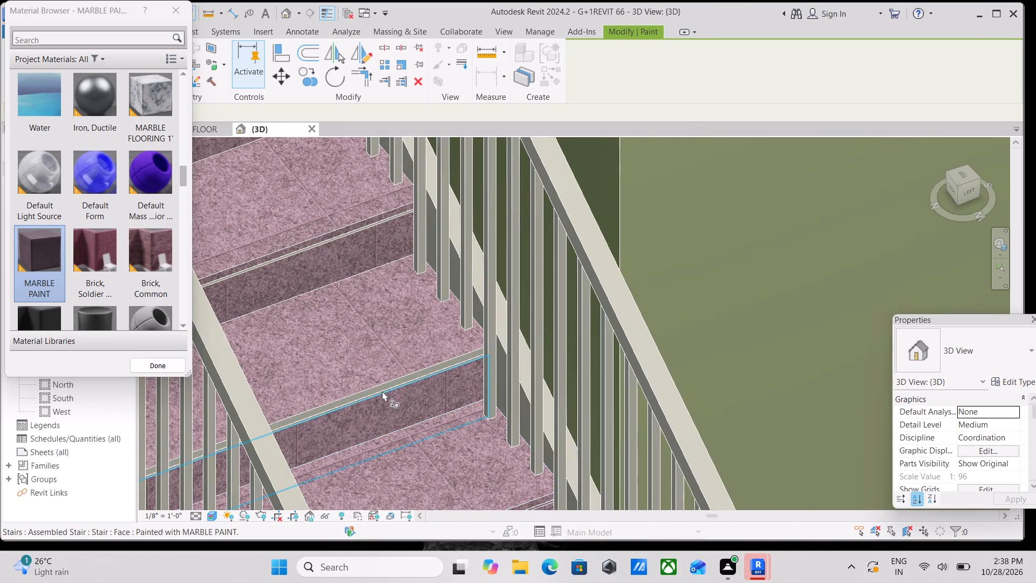
{"action": "scroll", "coordinate": [381, 388], "scroll_direction": "up", "scroll_amount": 12}
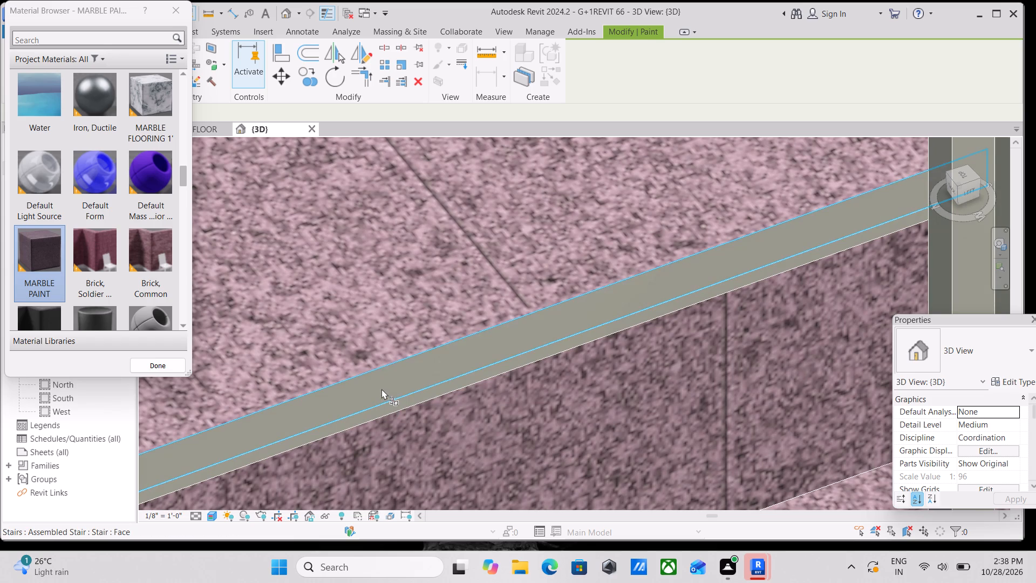
{"action": "left_click", "coordinate": [381, 389]}
{"action": "scroll", "coordinate": [393, 406], "scroll_direction": "up", "scroll_amount": 4}
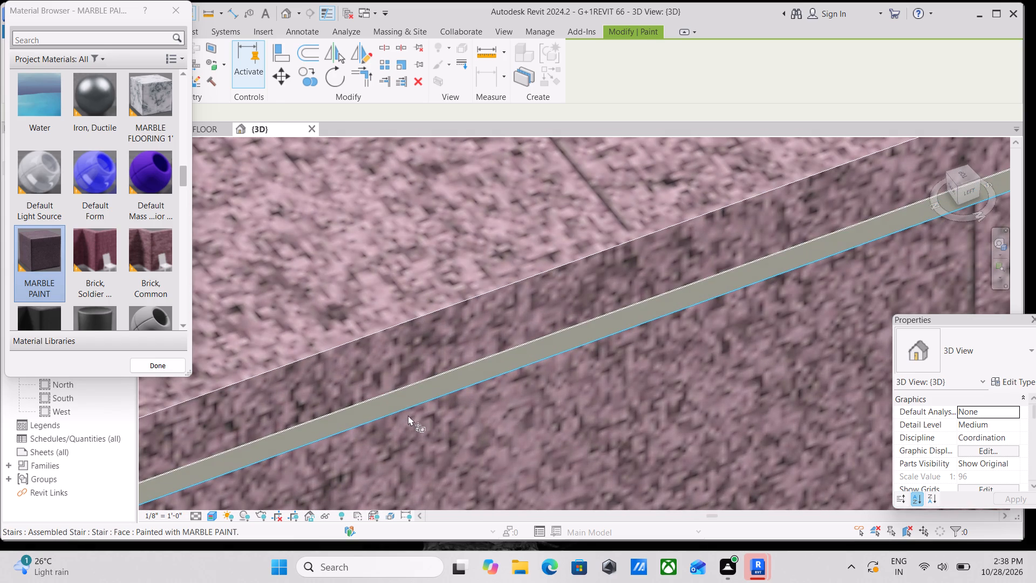
{"action": "left_click", "coordinate": [402, 398]}
Paint the thin strip beneath the nosing of the upper flight's topmost tread with MARBLE PAINT and finish painting.
{"action": "scroll", "coordinate": [402, 398], "scroll_direction": "down", "scroll_amount": 12}
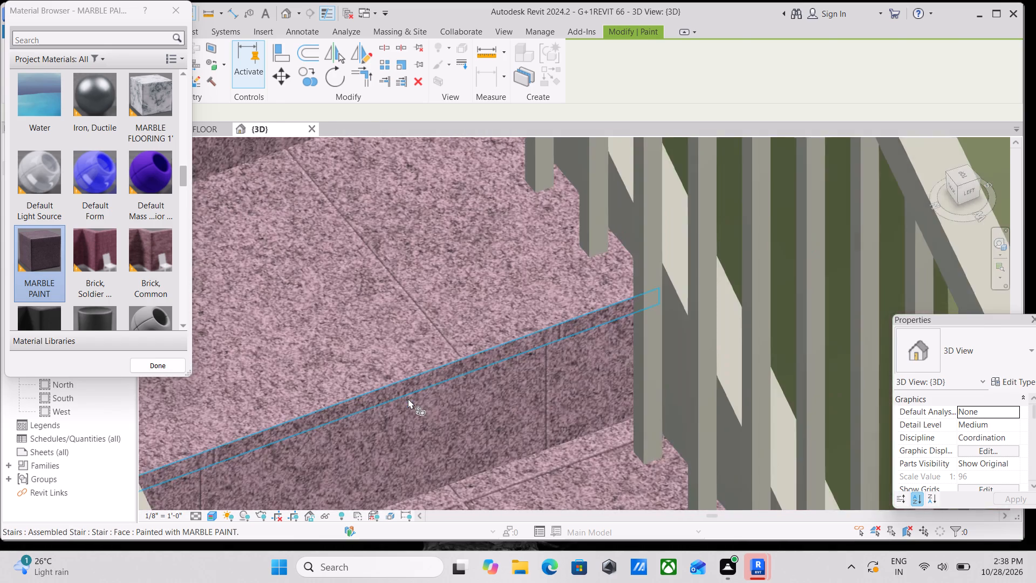
{"action": "middle_click_drag", "start_coordinate": [408, 398], "coordinate": [482, 513]}
{"action": "scroll", "coordinate": [473, 422], "scroll_direction": "down", "scroll_amount": 2}
{"action": "middle_click_drag", "start_coordinate": [473, 422], "coordinate": [507, 500]}
{"action": "scroll", "coordinate": [410, 404], "scroll_direction": "up", "scroll_amount": 4}
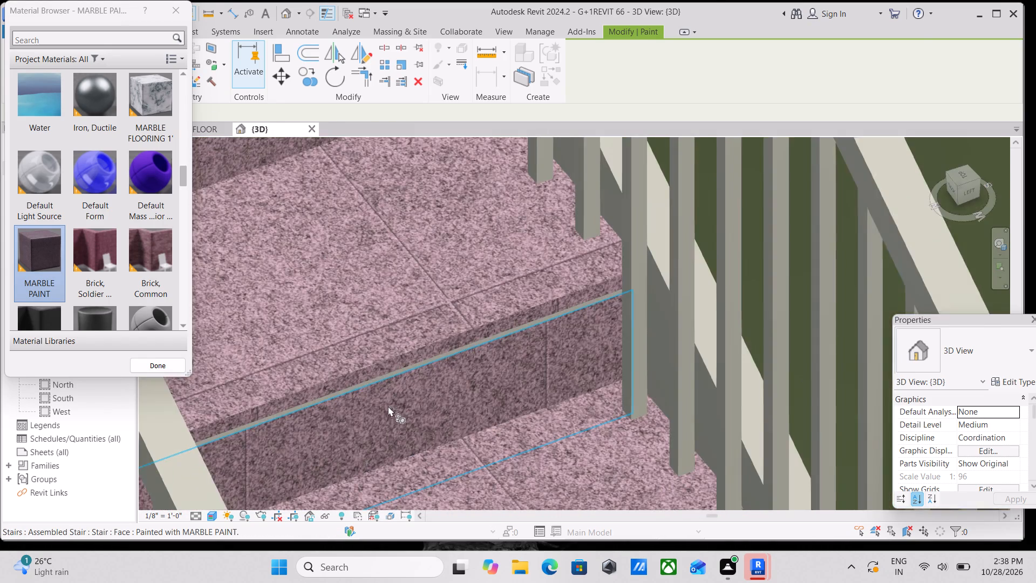
{"action": "scroll", "coordinate": [388, 406], "scroll_direction": "up", "scroll_amount": 7}
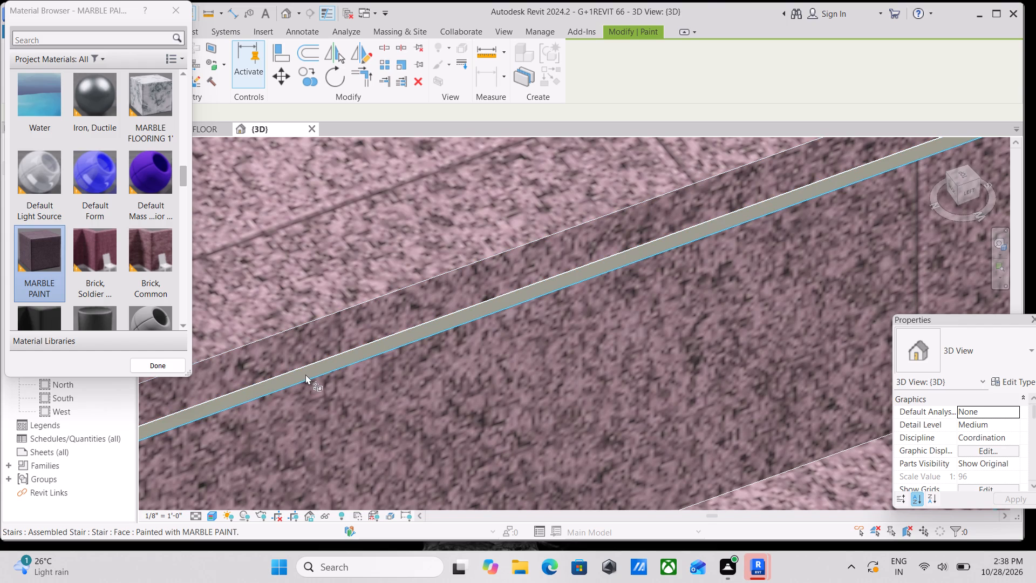
{"action": "scroll", "coordinate": [309, 372], "scroll_direction": "up", "scroll_amount": 4}
{"action": "left_click", "coordinate": [309, 372]}
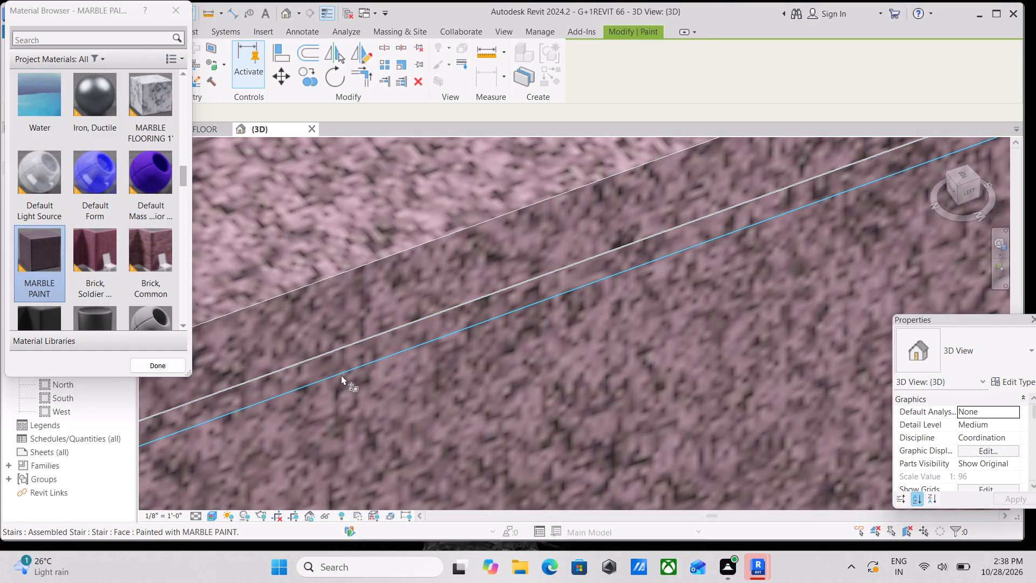
{"action": "scroll", "coordinate": [344, 376], "scroll_direction": "down", "scroll_amount": 18}
{"action": "scroll", "coordinate": [374, 386], "scroll_direction": "down", "scroll_amount": 4}
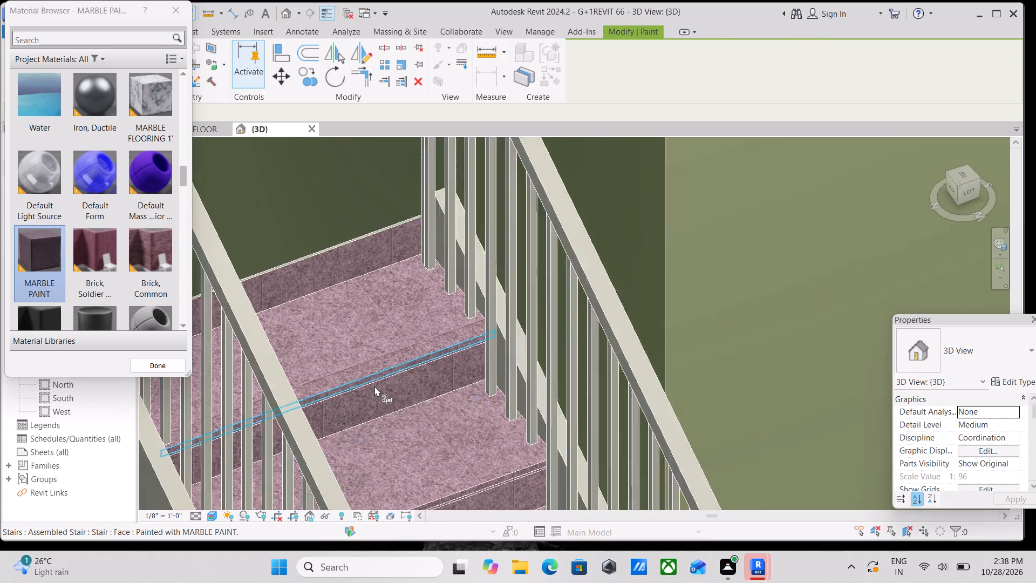
{"action": "key", "text": "Escape"}
Select the upper flight's front stair railing and switch the 3D view to a grey visual style without material textures.
{"action": "scroll", "coordinate": [374, 386], "scroll_direction": "down", "scroll_amount": 8}
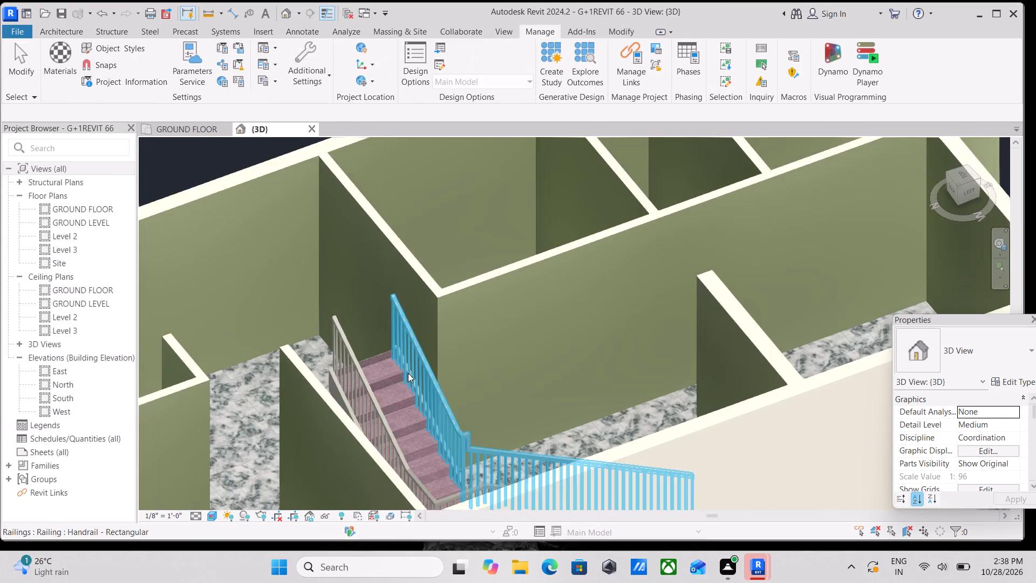
{"action": "scroll", "coordinate": [413, 375], "scroll_direction": "down", "scroll_amount": 2}
{"action": "middle_click_drag", "start_coordinate": [441, 422], "coordinate": [245, 404], "text": "shift"}
{"action": "middle_click_drag", "start_coordinate": [508, 419], "coordinate": [464, 379], "text": "shift"}
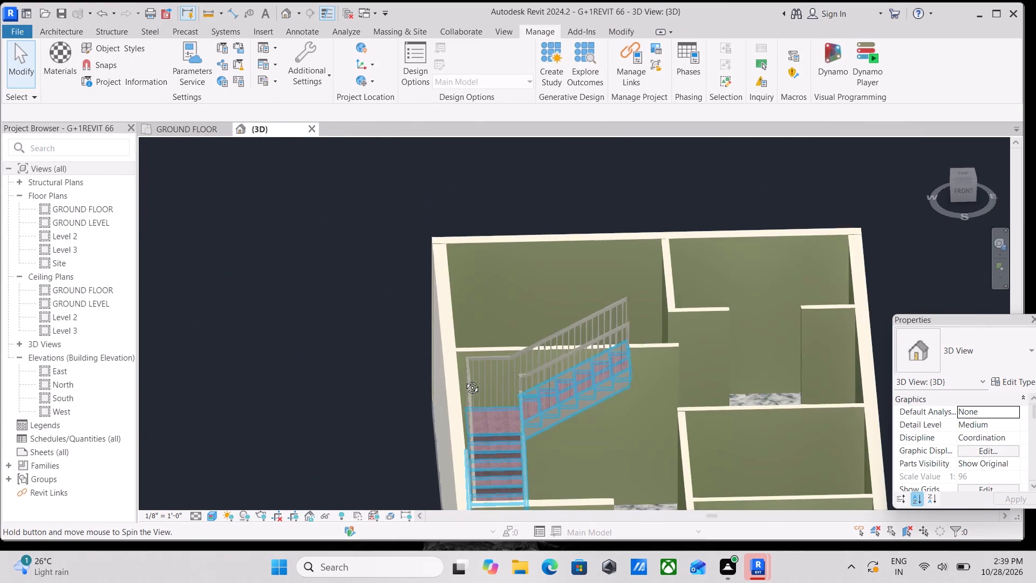
{"action": "middle_click_drag", "start_coordinate": [464, 379], "coordinate": [465, 379], "text": "shift"}
{"action": "scroll", "coordinate": [496, 446], "scroll_direction": "up", "scroll_amount": 7}
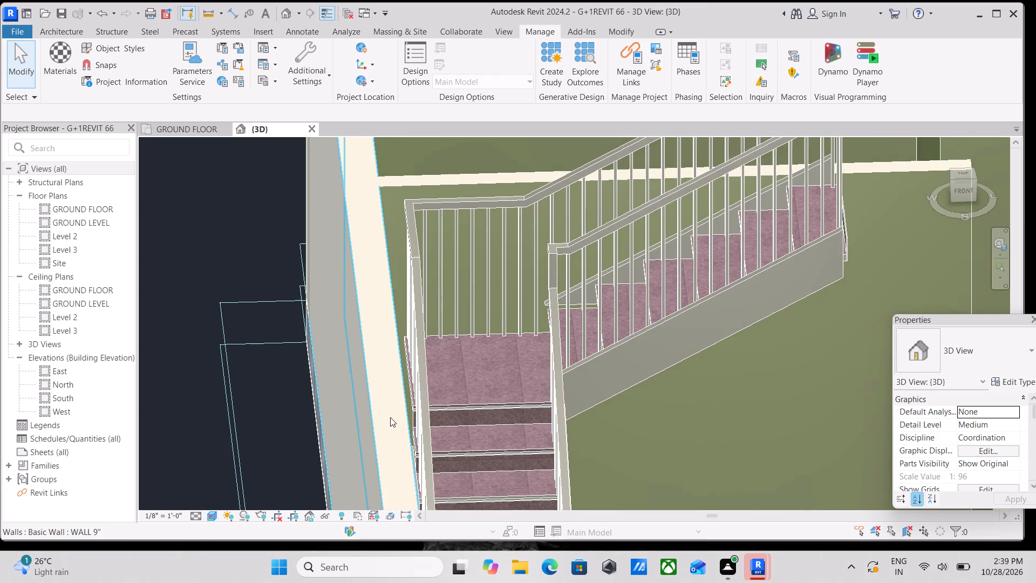
{"action": "scroll", "coordinate": [497, 358], "scroll_direction": "down", "scroll_amount": 2}
{"action": "middle_click_drag", "start_coordinate": [497, 358], "coordinate": [269, 489]}
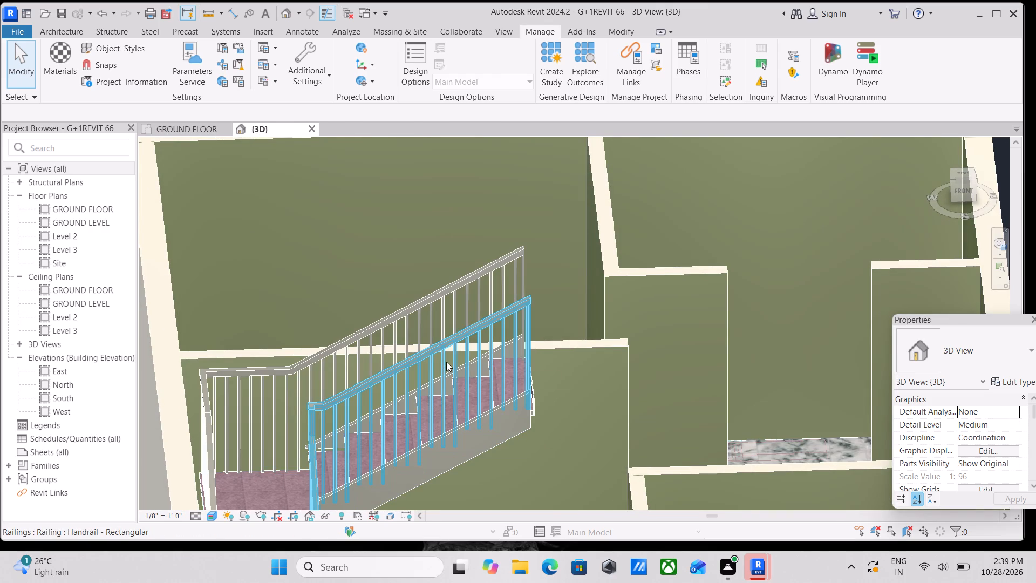
{"action": "left_click", "coordinate": [446, 362]}
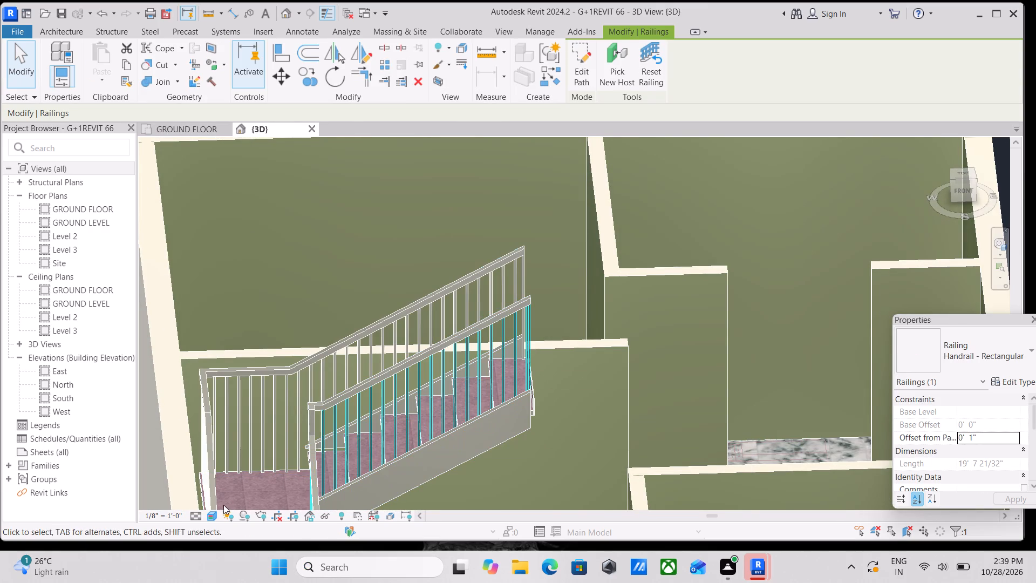
{"action": "left_click", "coordinate": [208, 514]}
{"action": "left_click", "coordinate": [235, 459]}
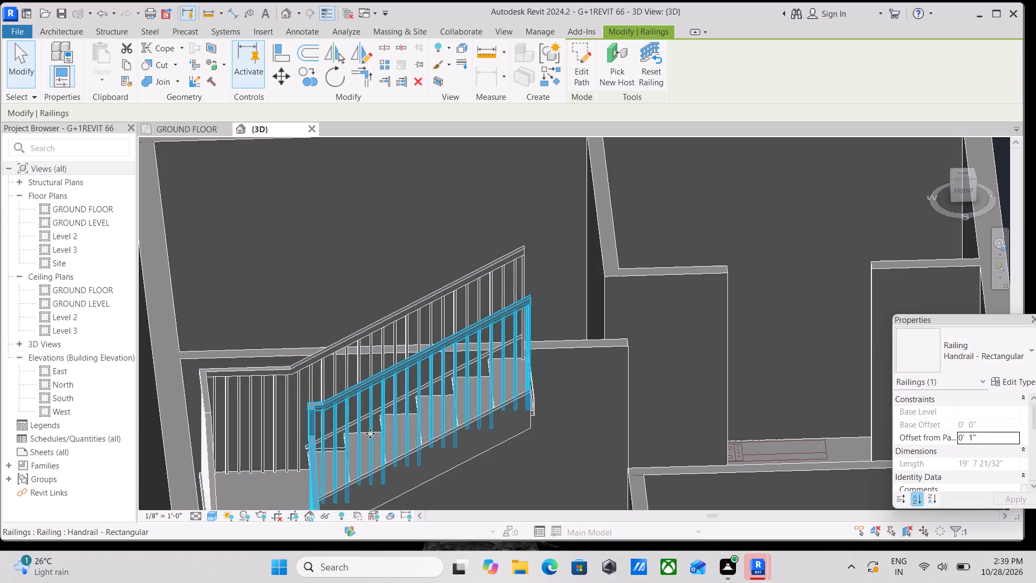
{"action": "scroll", "coordinate": [402, 421], "scroll_direction": "up", "scroll_amount": 2}
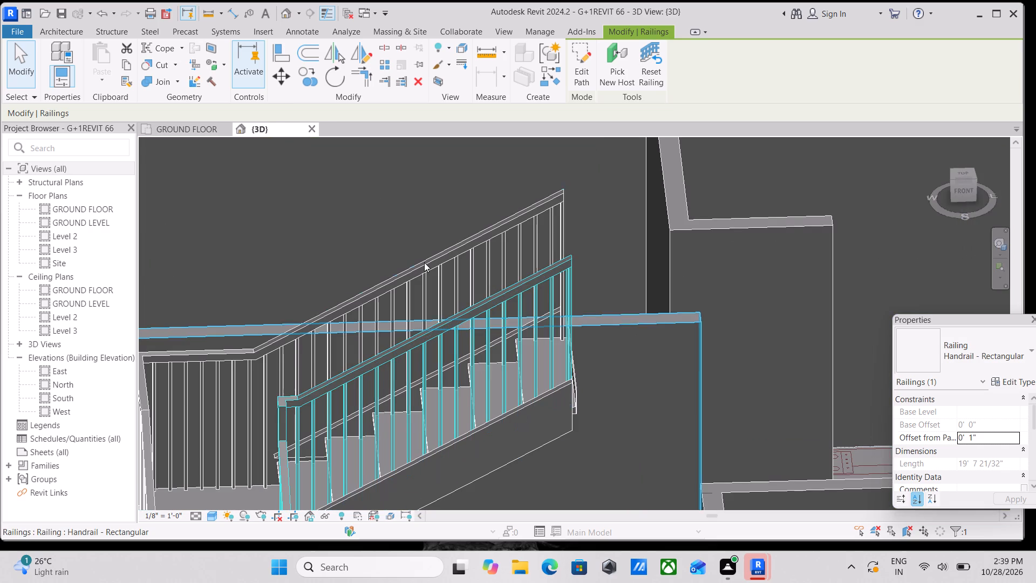
Start loading a family and open the Balusters folder inside the US library's Railings folder.
{"action": "left_click", "coordinate": [255, 28]}
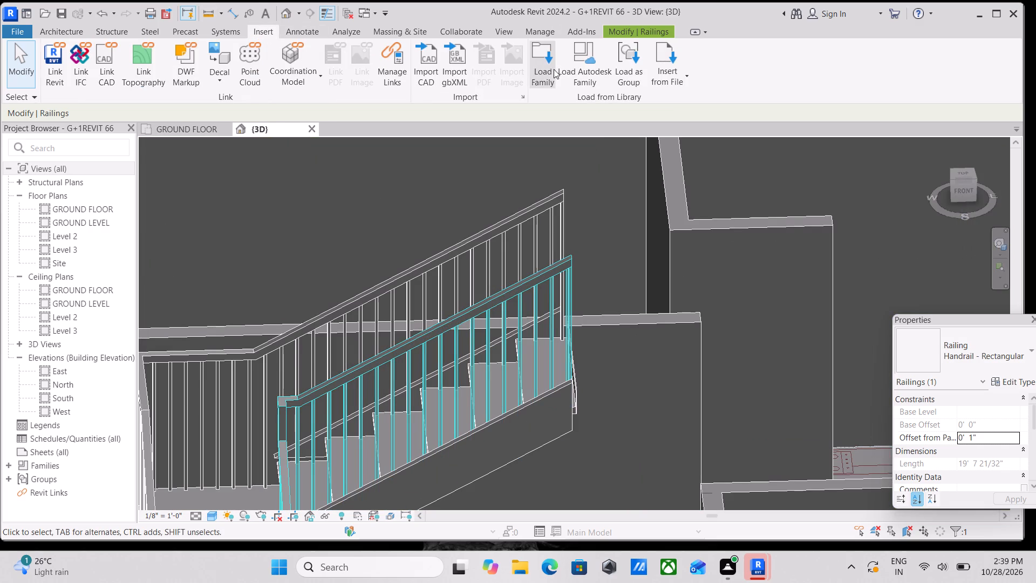
{"action": "left_click", "coordinate": [547, 70]}
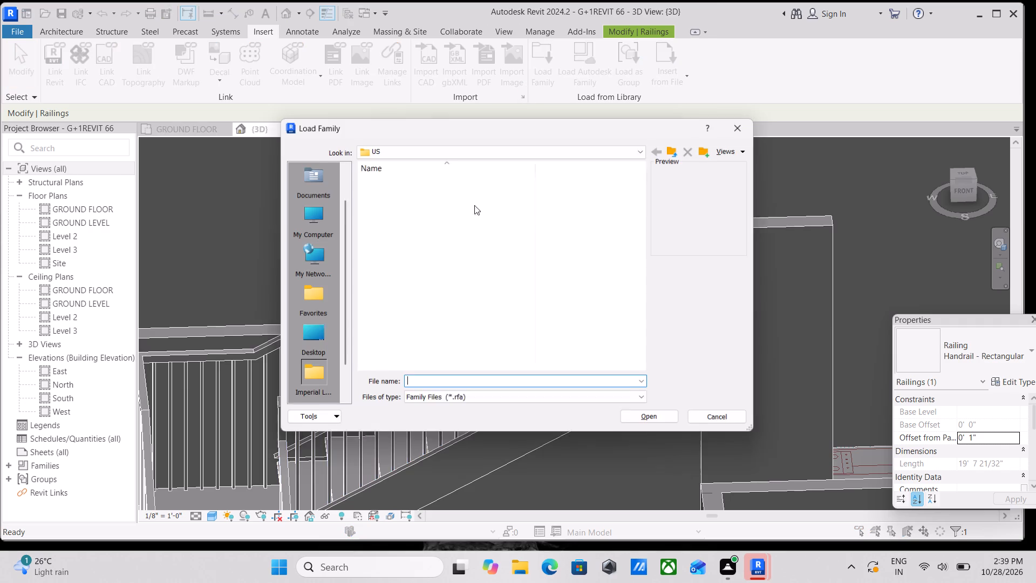
{"action": "scroll", "coordinate": [419, 239], "scroll_direction": "down", "scroll_amount": 4}
{"action": "scroll", "coordinate": [376, 269], "scroll_direction": "down", "scroll_amount": 5}
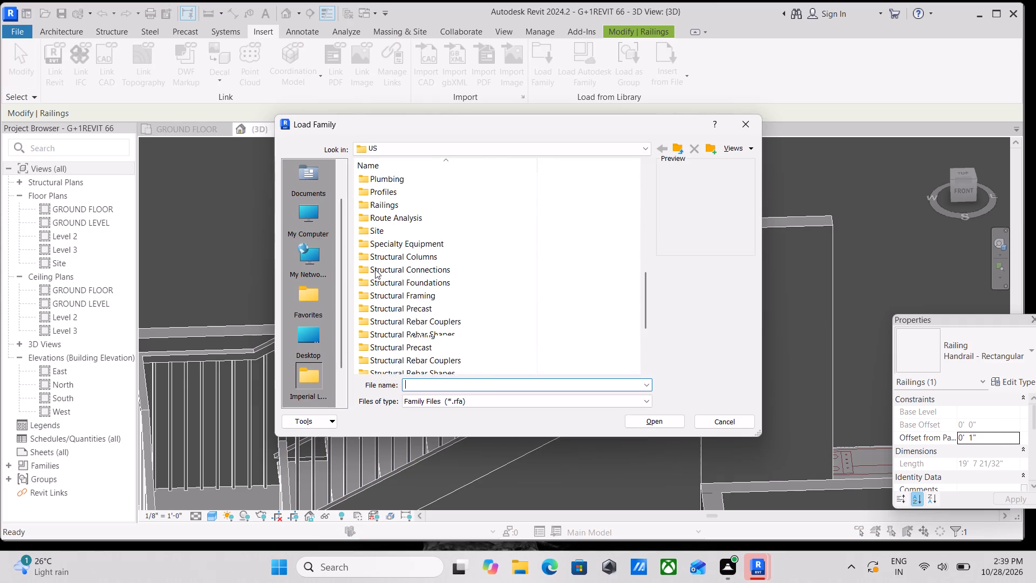
{"action": "scroll", "coordinate": [375, 269], "scroll_direction": "down", "scroll_amount": 10}
{"action": "scroll", "coordinate": [375, 269], "scroll_direction": "up", "scroll_amount": 9}
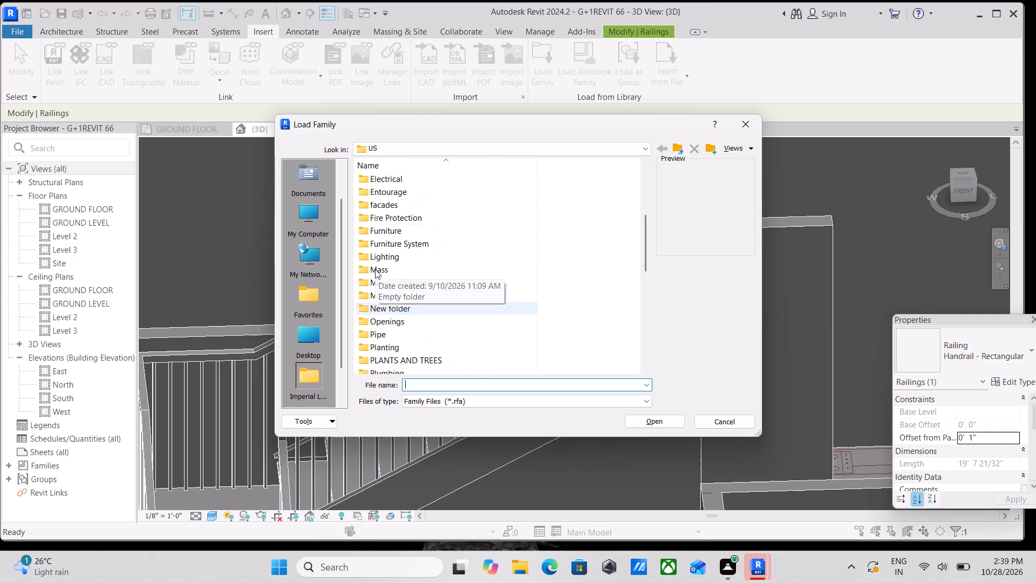
{"action": "scroll", "coordinate": [375, 269], "scroll_direction": "up", "scroll_amount": 8}
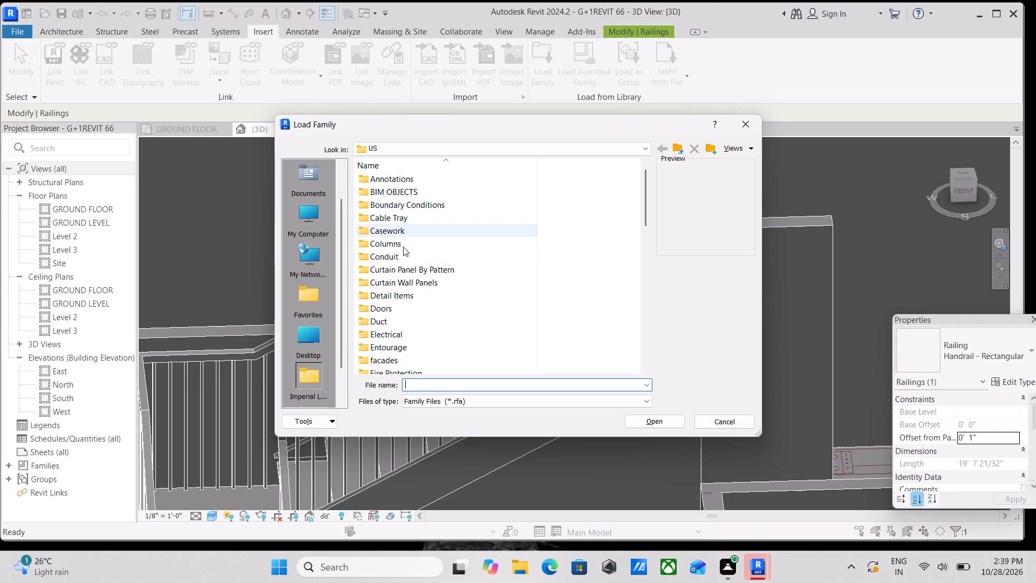
{"action": "scroll", "coordinate": [397, 247], "scroll_direction": "down", "scroll_amount": 7}
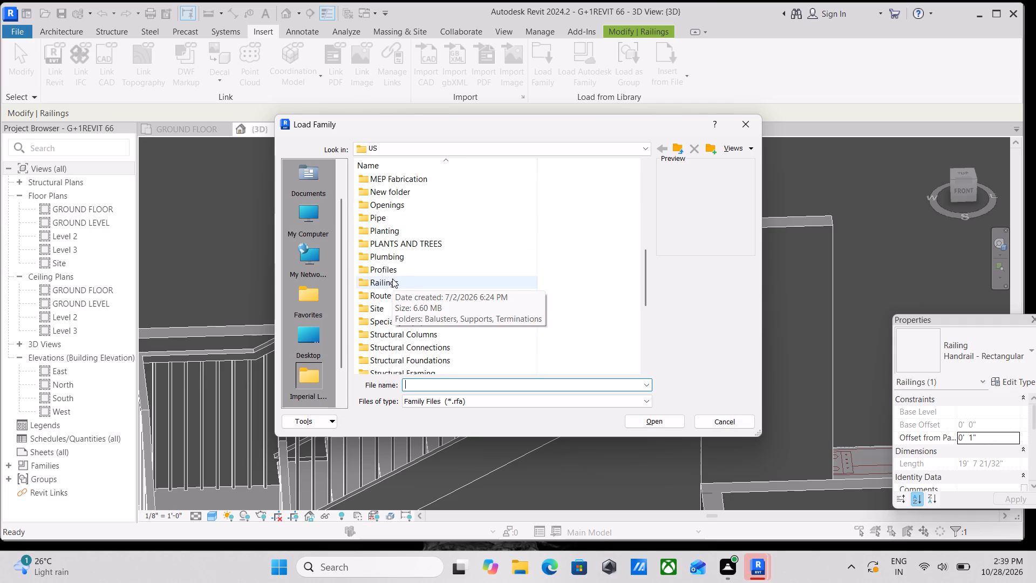
{"action": "double_click", "coordinate": [390, 286]}
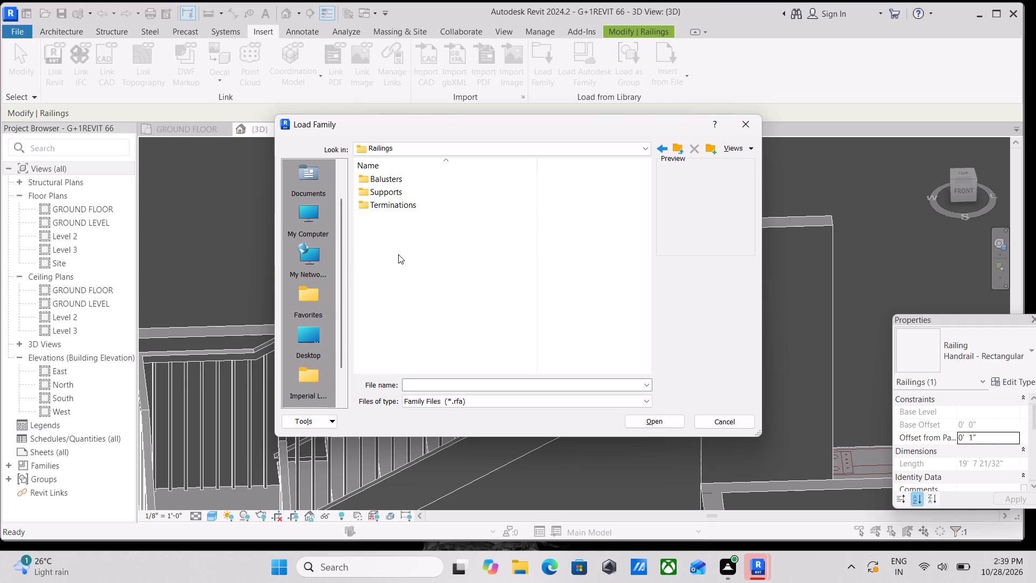
{"action": "double_click", "coordinate": [404, 180]}
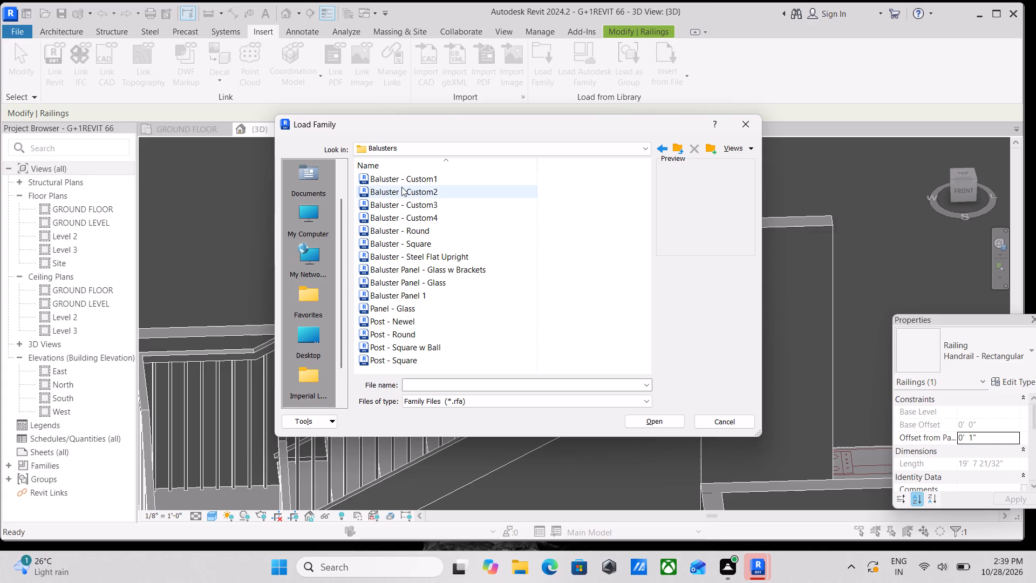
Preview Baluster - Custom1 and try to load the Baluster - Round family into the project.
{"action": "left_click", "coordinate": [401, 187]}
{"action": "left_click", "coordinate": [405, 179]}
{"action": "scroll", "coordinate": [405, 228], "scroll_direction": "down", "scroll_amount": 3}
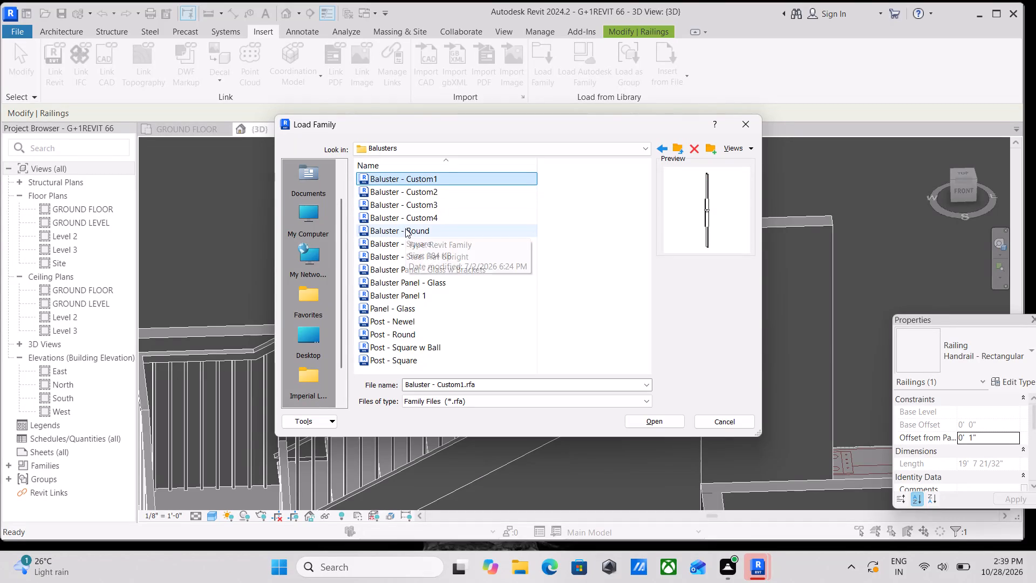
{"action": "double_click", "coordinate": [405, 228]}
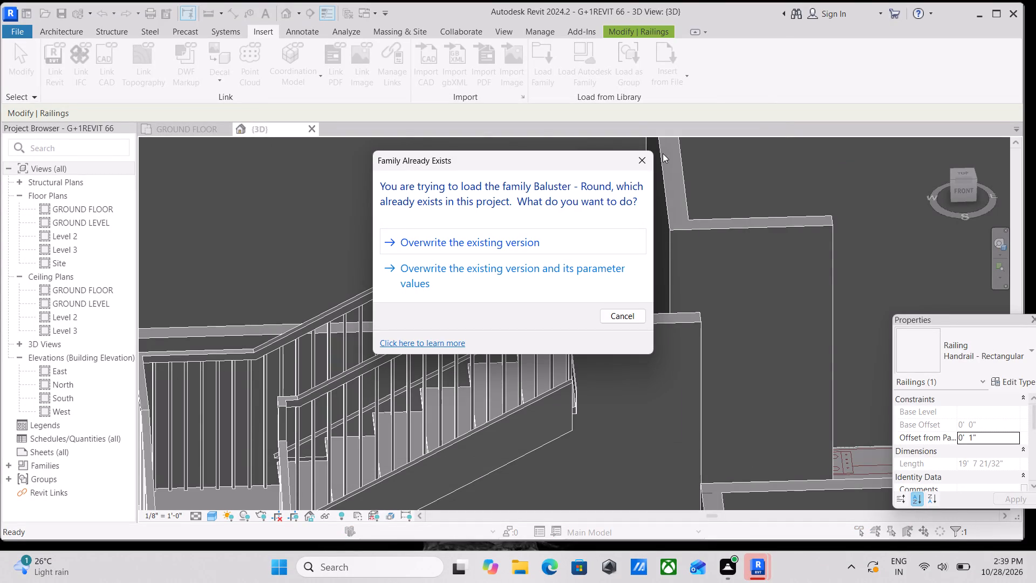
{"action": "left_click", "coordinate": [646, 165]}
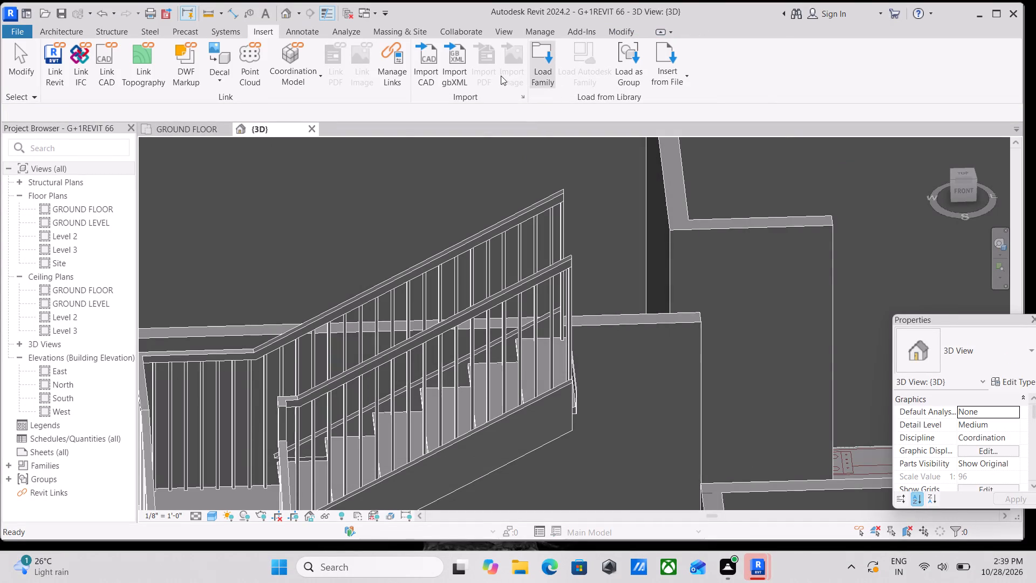
Compare the previews of the baluster families in the Balusters folder and load Baluster Panel - Glass into the project.
{"action": "left_click", "coordinate": [552, 65]}
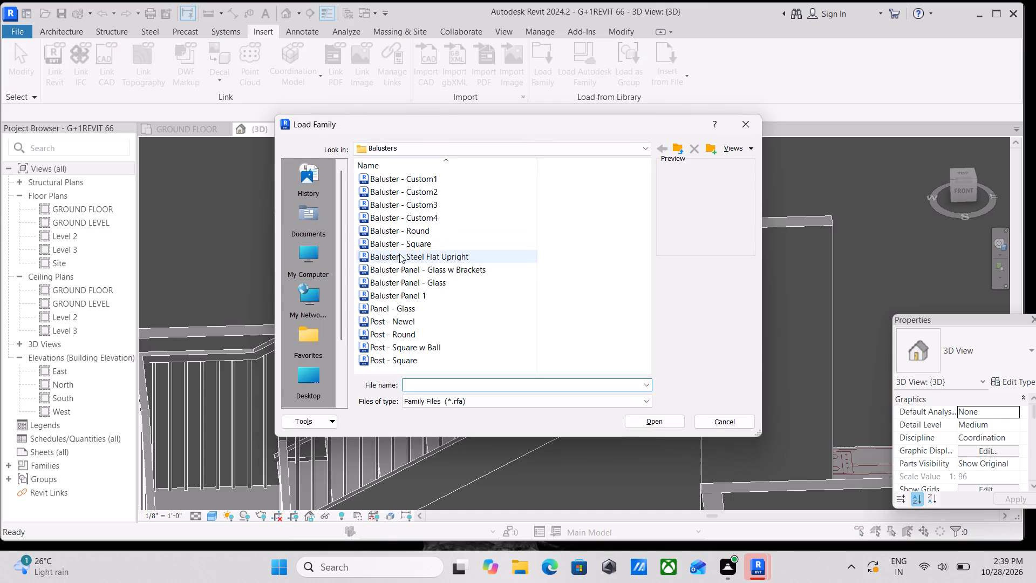
{"action": "left_click", "coordinate": [409, 214]}
{"action": "left_click", "coordinate": [410, 203]}
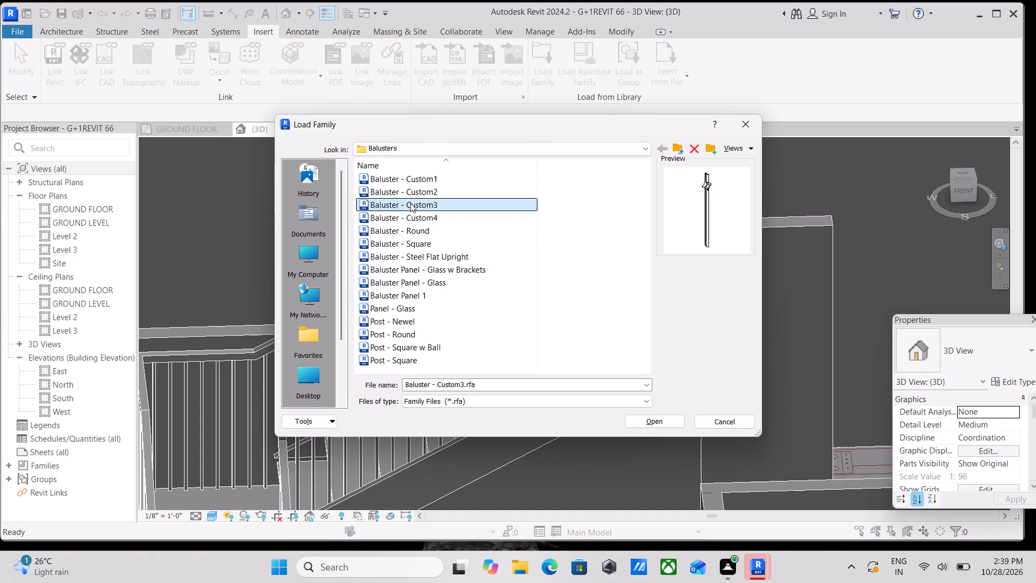
{"action": "left_click", "coordinate": [410, 232]}
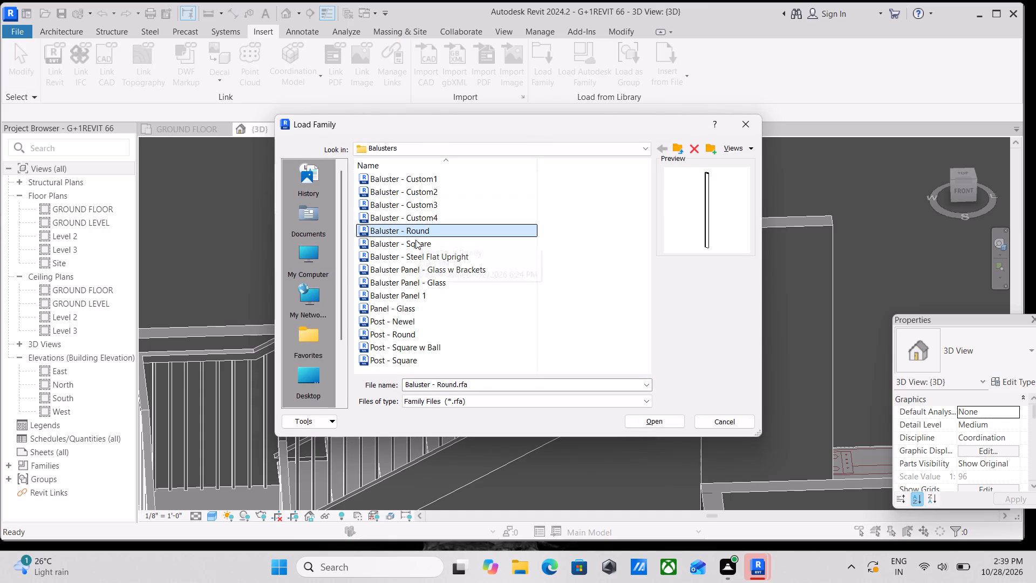
{"action": "scroll", "coordinate": [415, 241], "scroll_direction": "down", "scroll_amount": 2}
{"action": "left_click", "coordinate": [398, 245]}
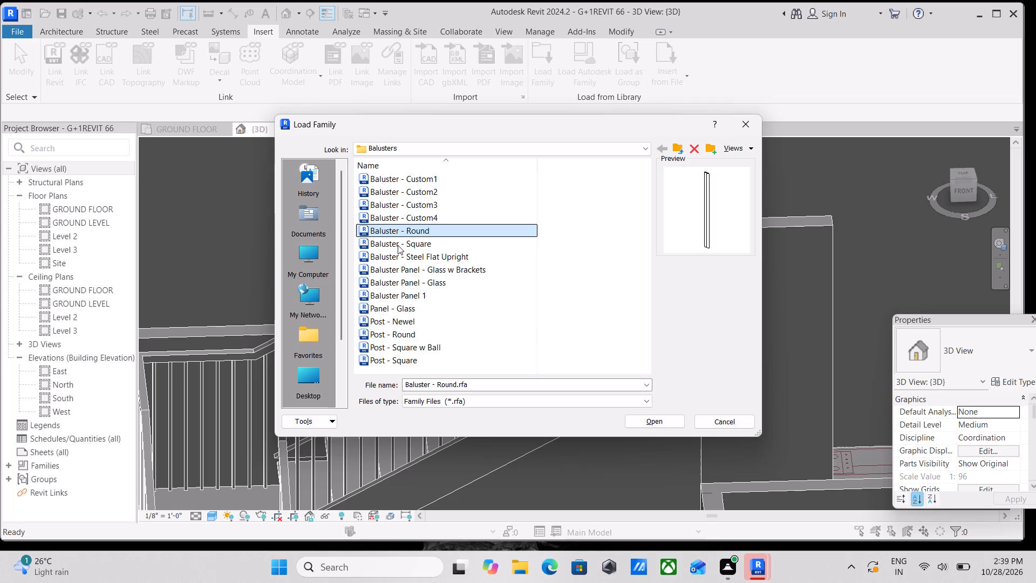
{"action": "left_click", "coordinate": [398, 261]}
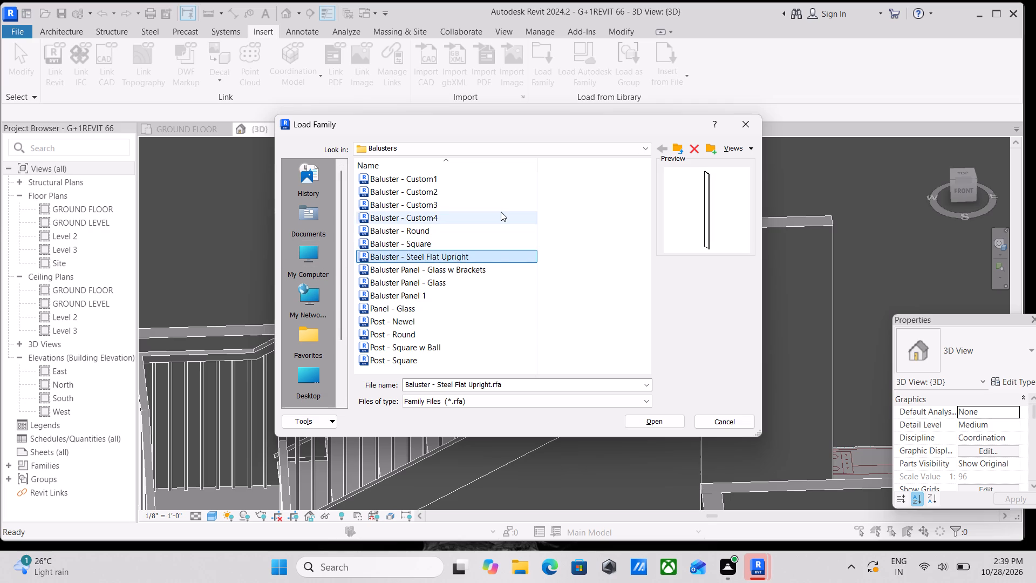
{"action": "left_click", "coordinate": [462, 270]}
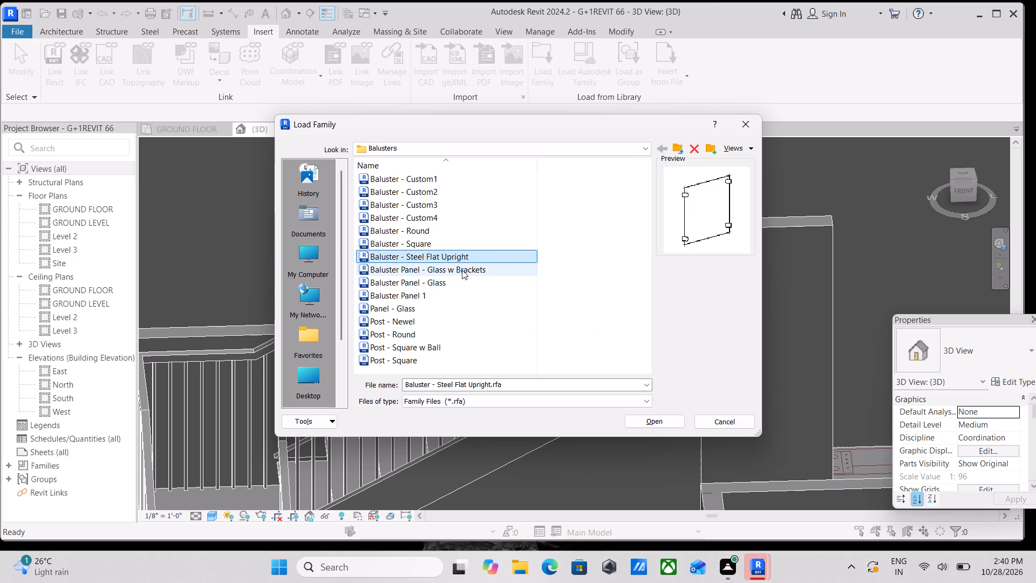
{"action": "left_click", "coordinate": [427, 283]}
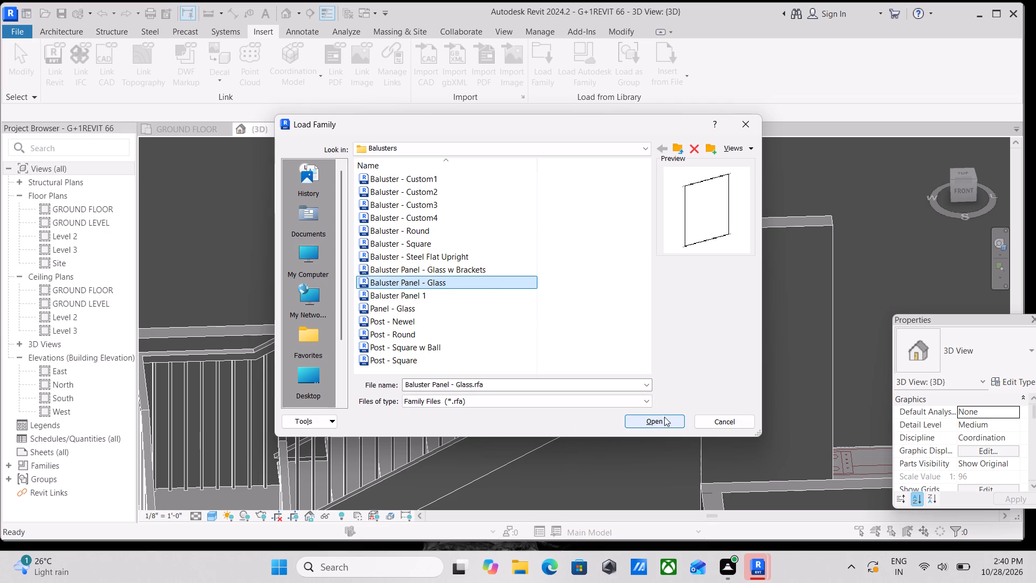
{"action": "left_click", "coordinate": [405, 291]}
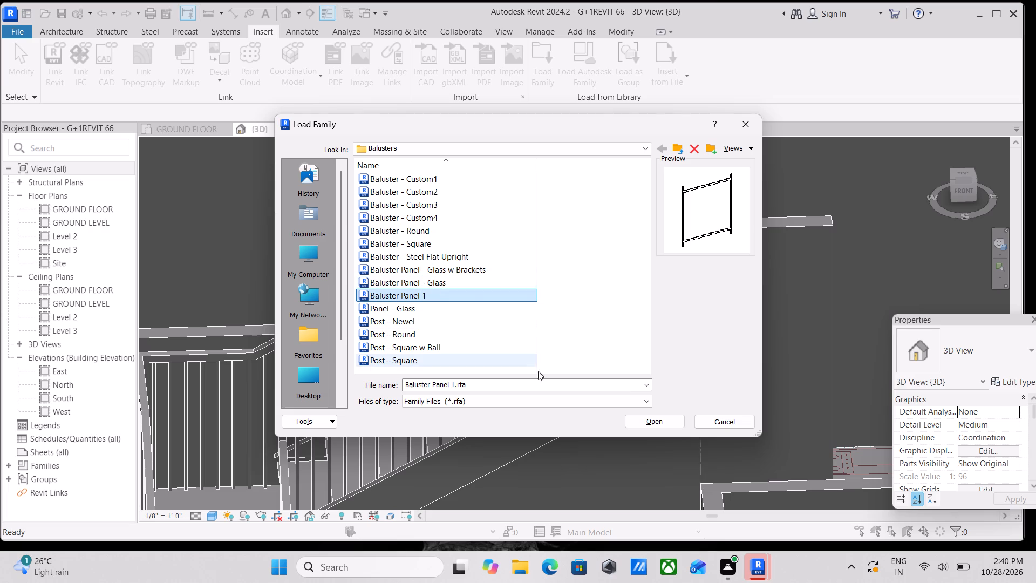
{"action": "left_click", "coordinate": [438, 281]}
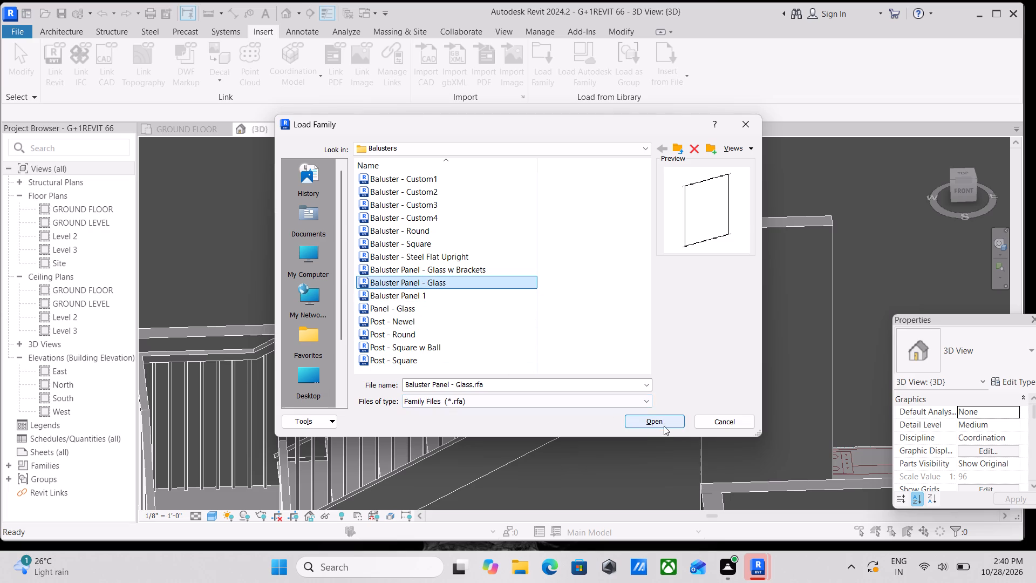
{"action": "left_click", "coordinate": [662, 420]}
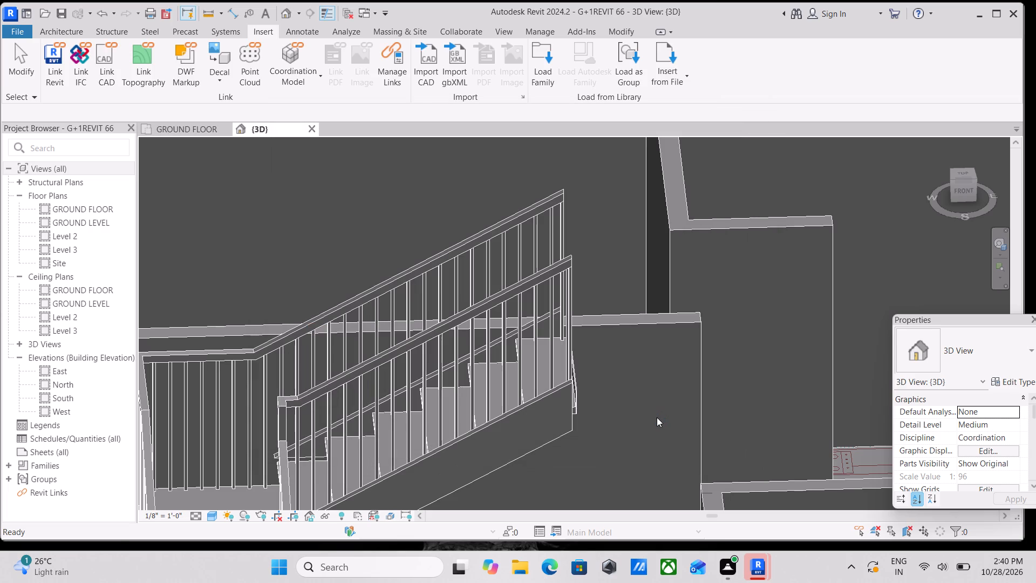
Select all Handrail - Rectangular stair railings and duplicate their type under the name GLASS PANEL RAILING.
{"action": "left_click", "coordinate": [433, 336]}
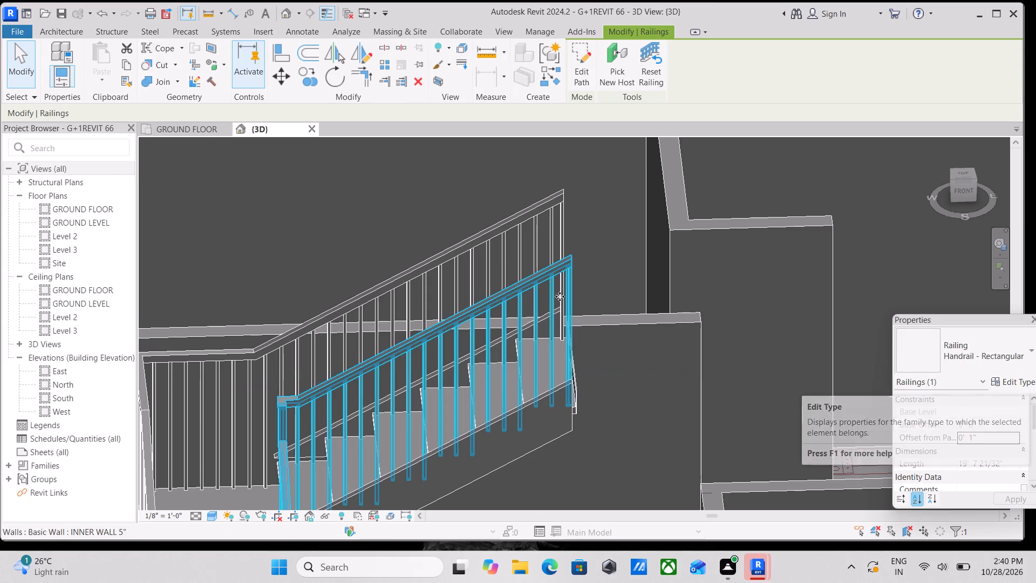
{"action": "type", "text": "SA"}
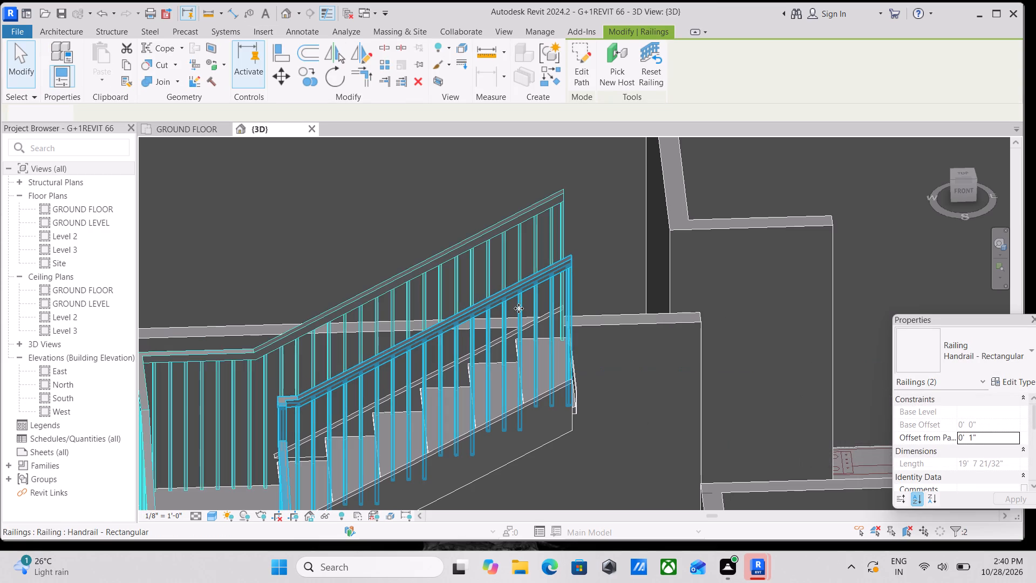
{"action": "scroll", "coordinate": [551, 301], "scroll_direction": "down", "scroll_amount": 3}
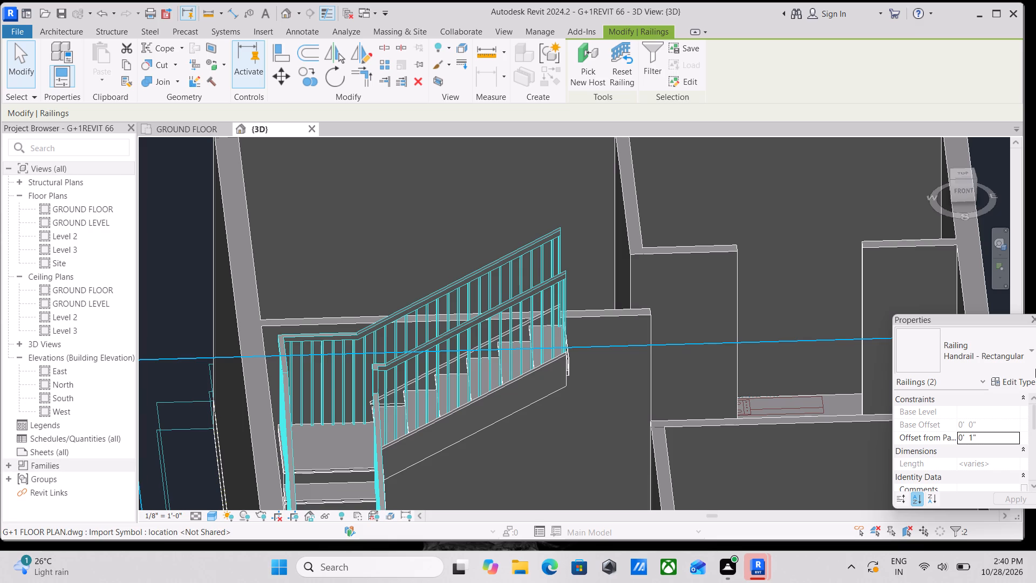
{"action": "left_click", "coordinate": [1026, 381]}
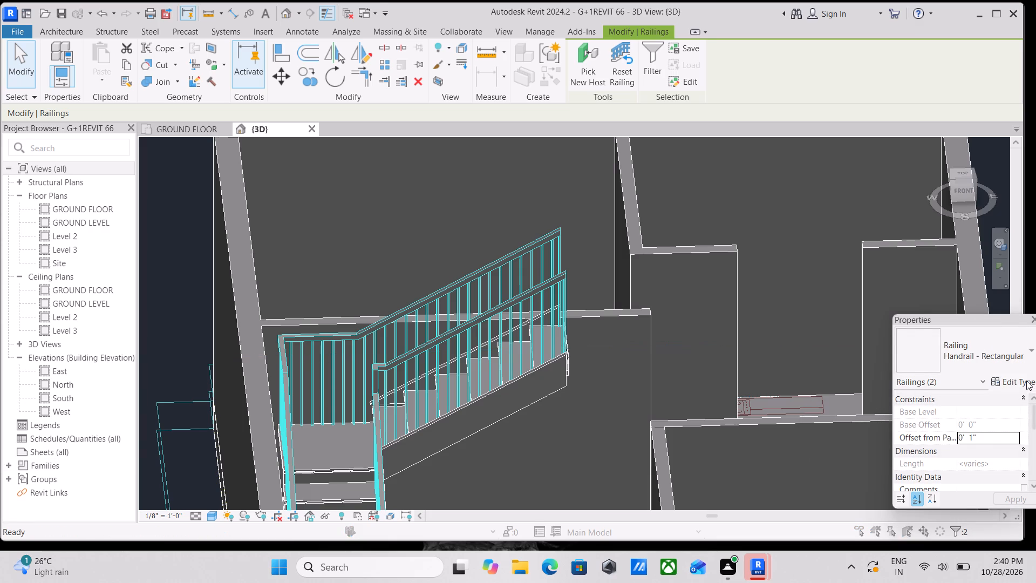
{"action": "left_click", "coordinate": [982, 125]}
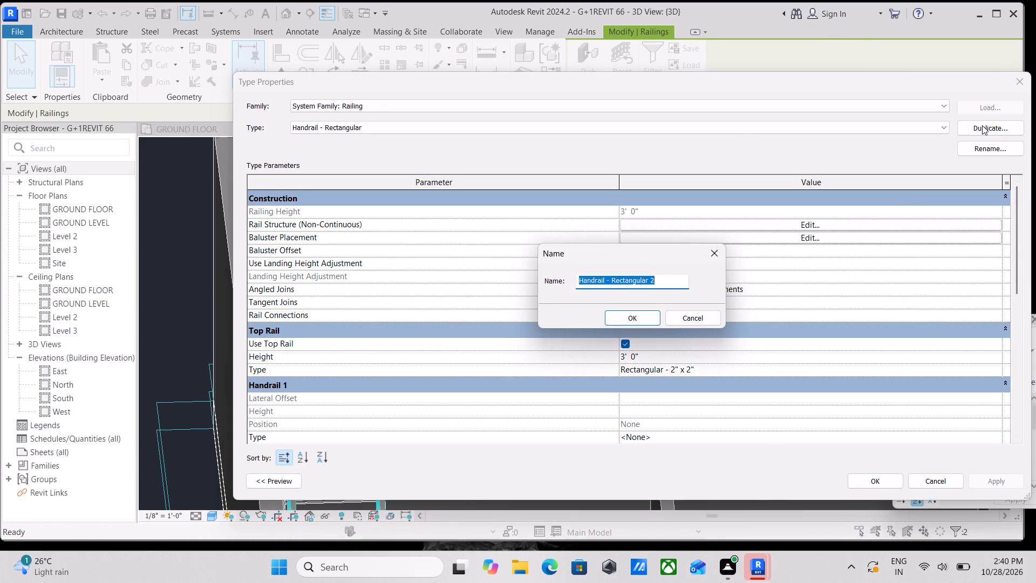
{"action": "type", "text": "GLASS PANEL RAILING"}
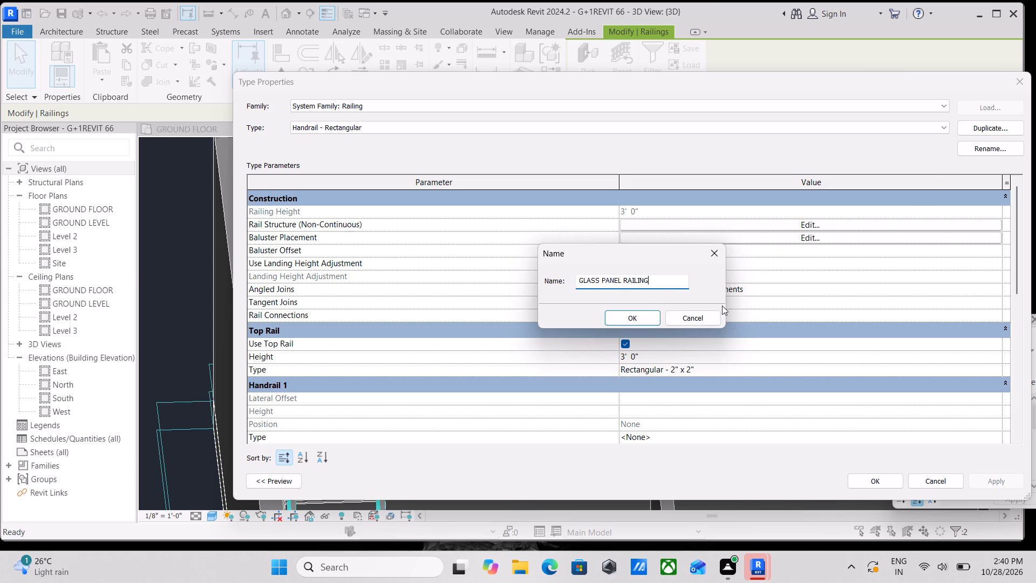
{"action": "key", "text": "space"}
{"action": "left_click", "coordinate": [643, 323]}
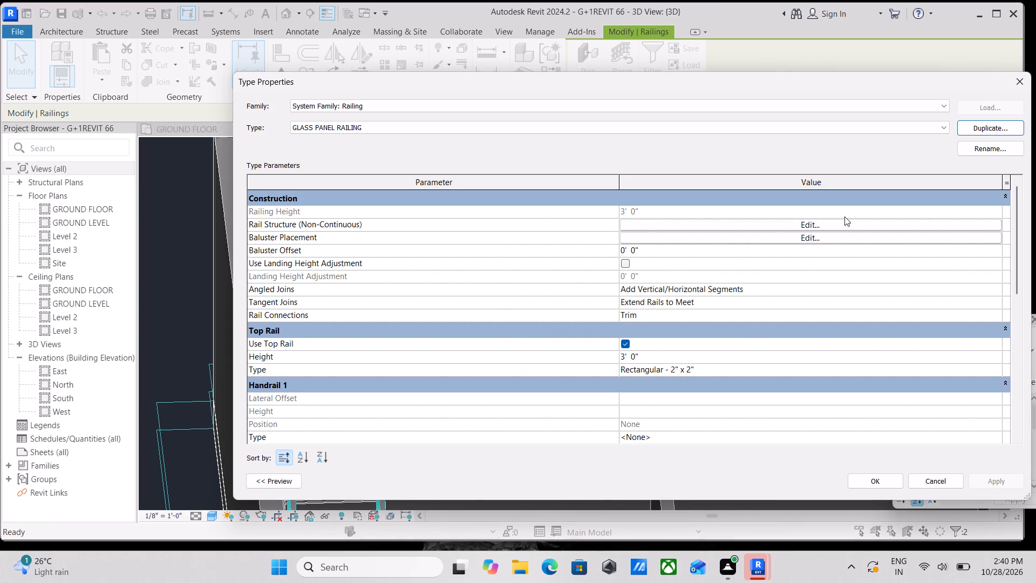
Open the non-continuous rail structure of the GLASS PANEL RAILING type and insert one new rail.
{"action": "scroll", "coordinate": [616, 349], "scroll_direction": "down", "scroll_amount": 1}
{"action": "scroll", "coordinate": [616, 349], "scroll_direction": "up", "scroll_amount": 1}
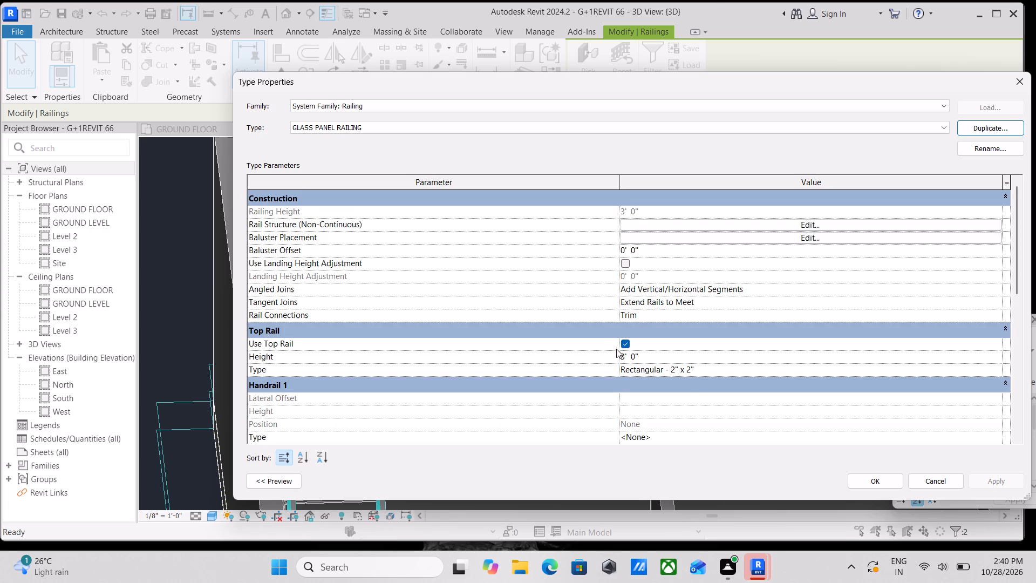
{"action": "scroll", "coordinate": [616, 349], "scroll_direction": "up", "scroll_amount": 1}
{"action": "left_click", "coordinate": [794, 224]}
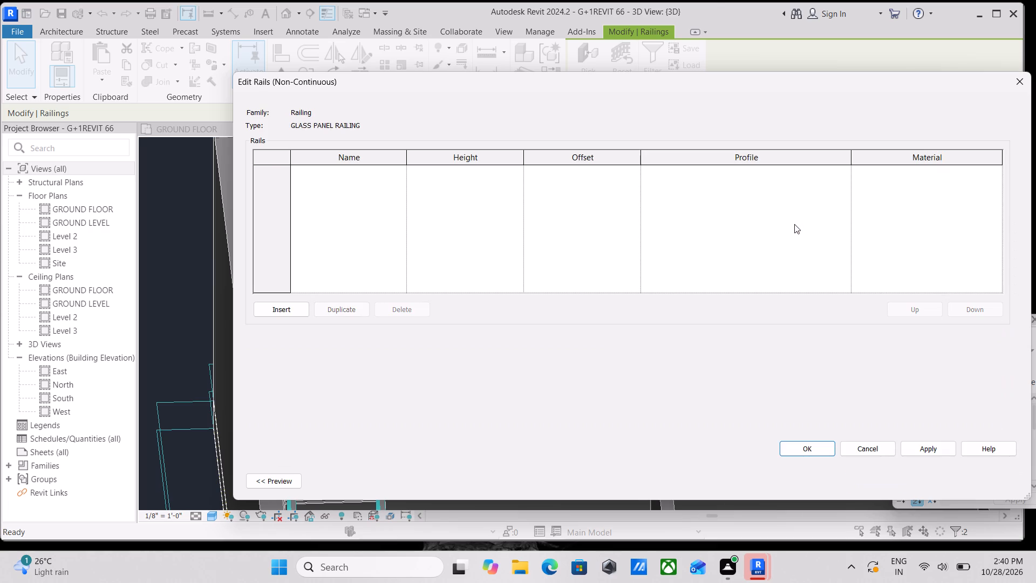
{"action": "left_click", "coordinate": [267, 308]}
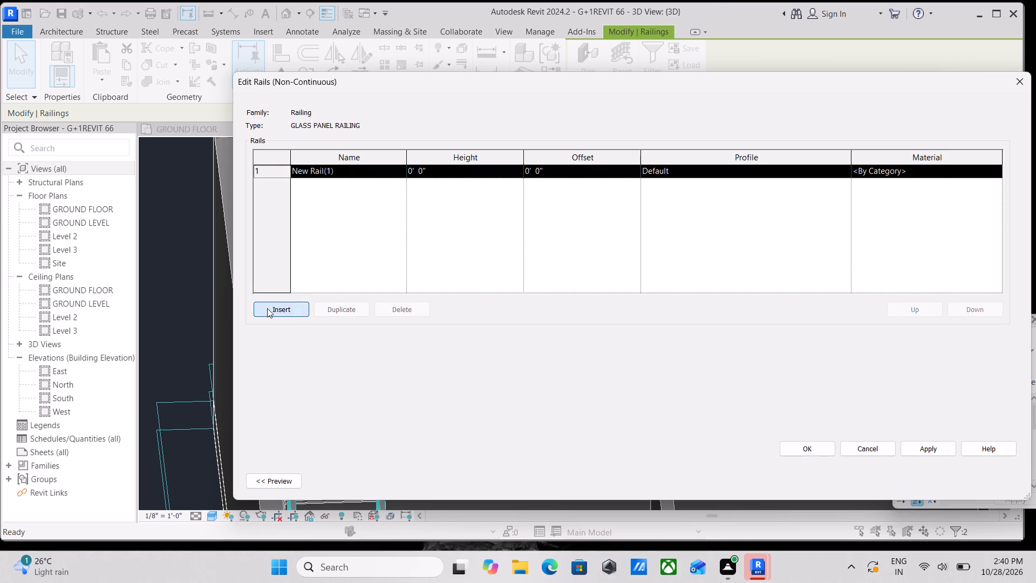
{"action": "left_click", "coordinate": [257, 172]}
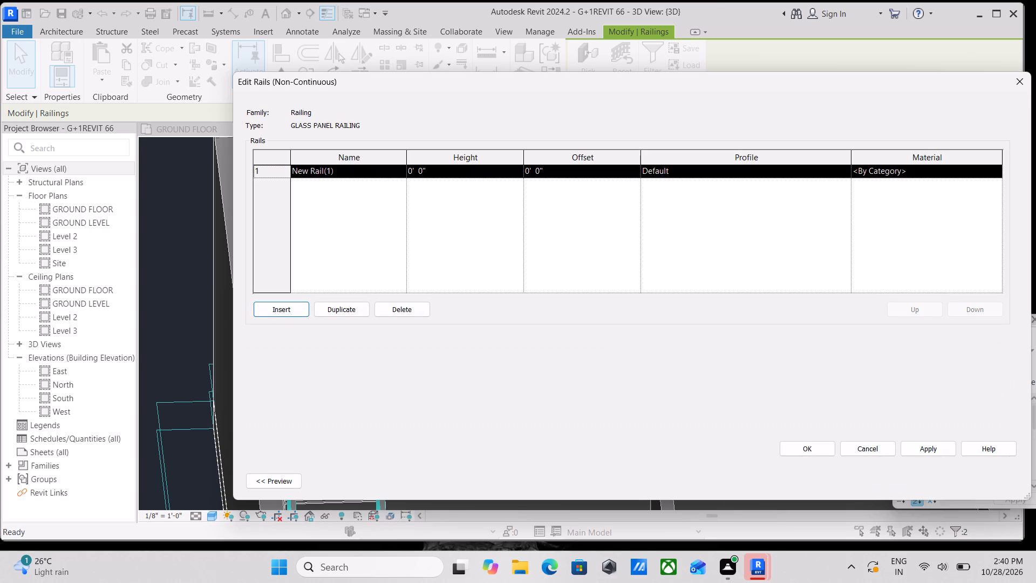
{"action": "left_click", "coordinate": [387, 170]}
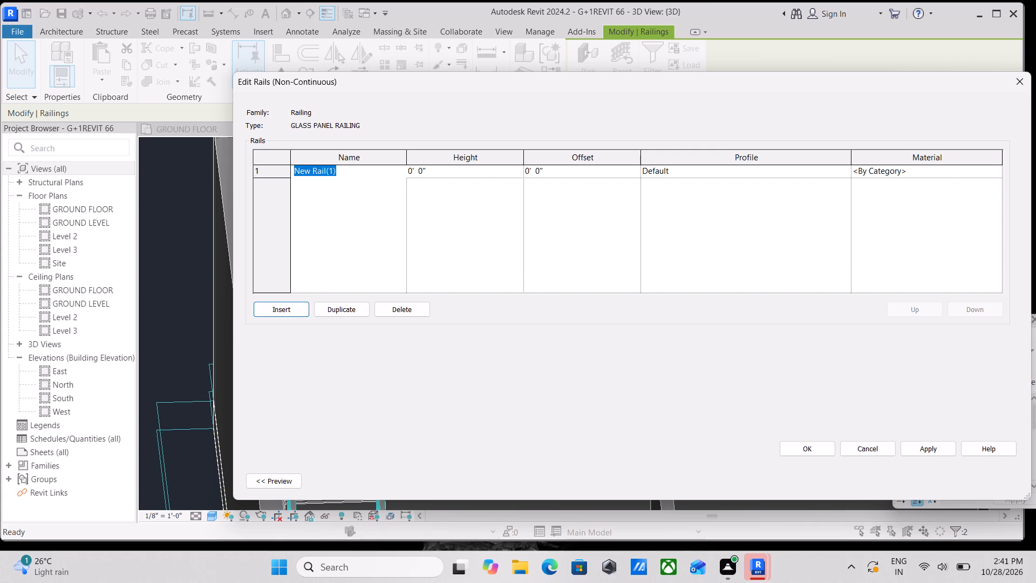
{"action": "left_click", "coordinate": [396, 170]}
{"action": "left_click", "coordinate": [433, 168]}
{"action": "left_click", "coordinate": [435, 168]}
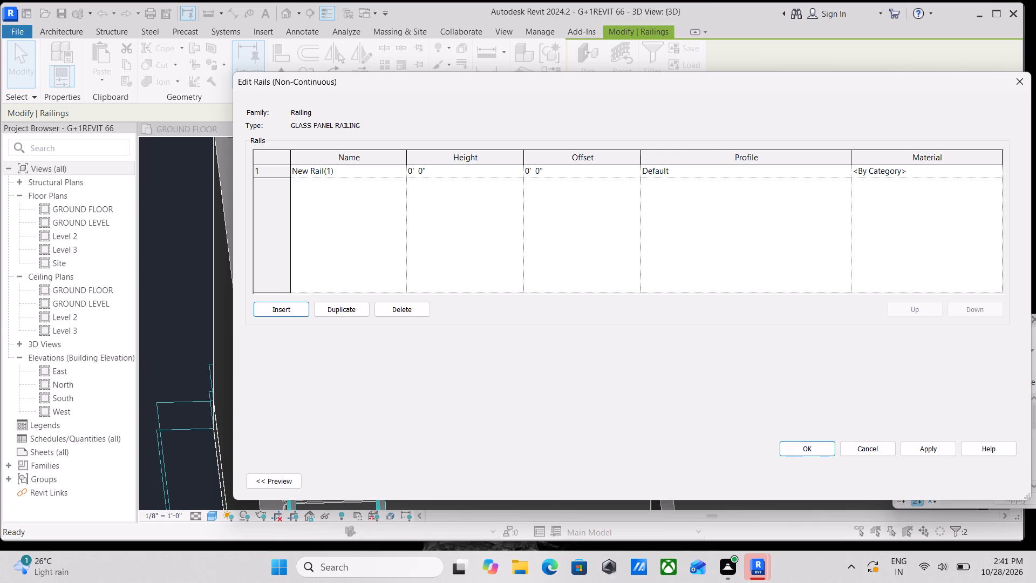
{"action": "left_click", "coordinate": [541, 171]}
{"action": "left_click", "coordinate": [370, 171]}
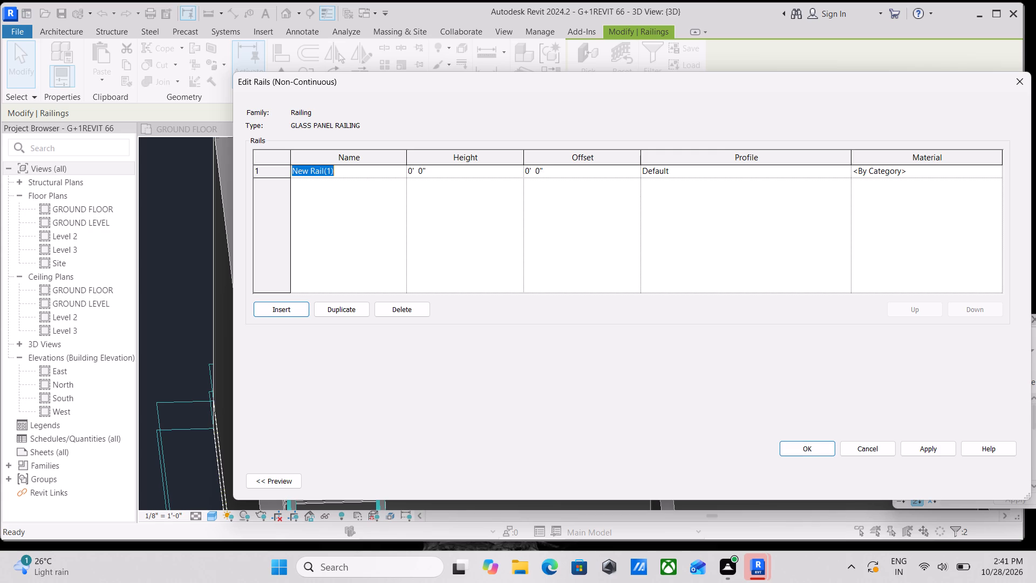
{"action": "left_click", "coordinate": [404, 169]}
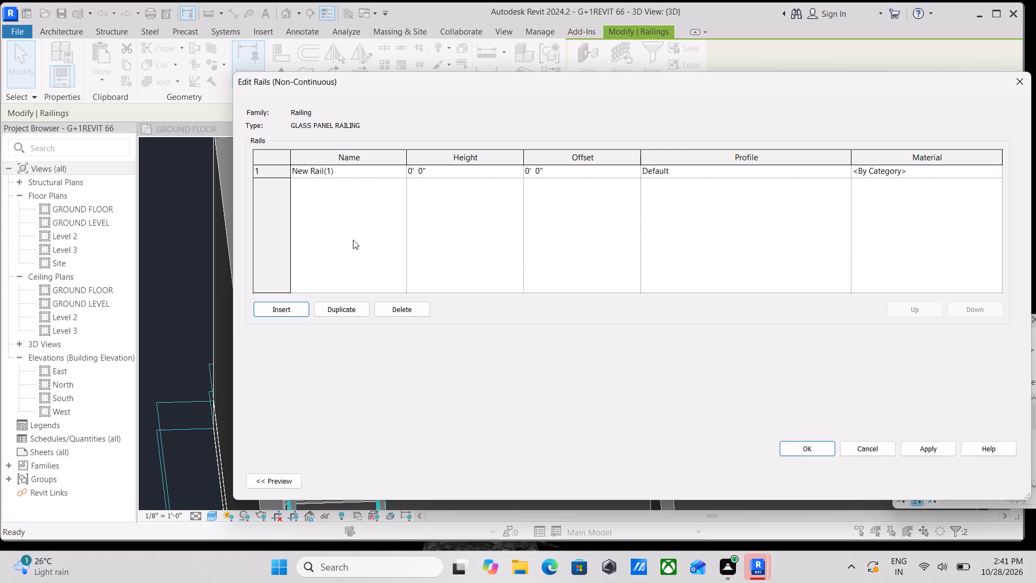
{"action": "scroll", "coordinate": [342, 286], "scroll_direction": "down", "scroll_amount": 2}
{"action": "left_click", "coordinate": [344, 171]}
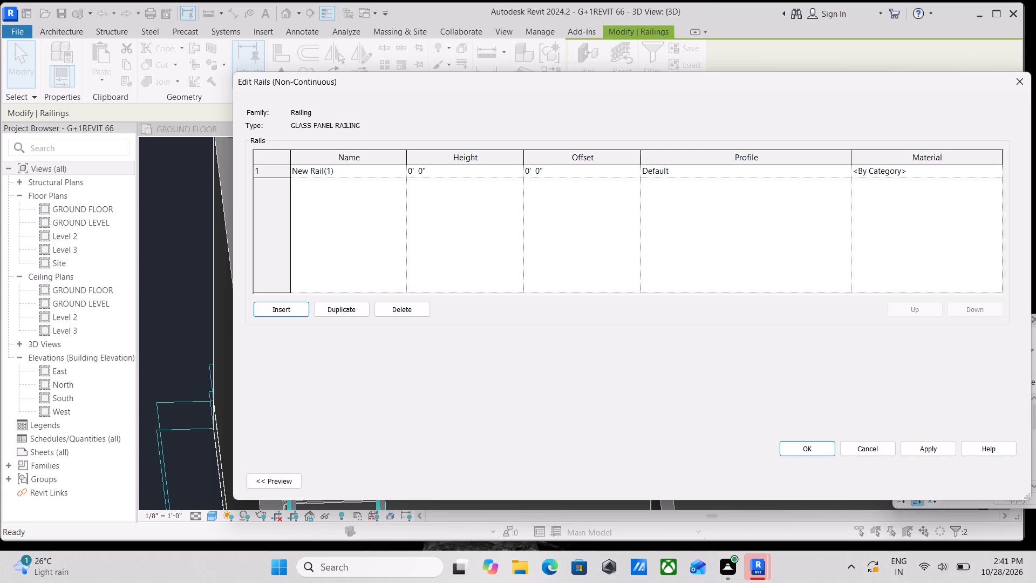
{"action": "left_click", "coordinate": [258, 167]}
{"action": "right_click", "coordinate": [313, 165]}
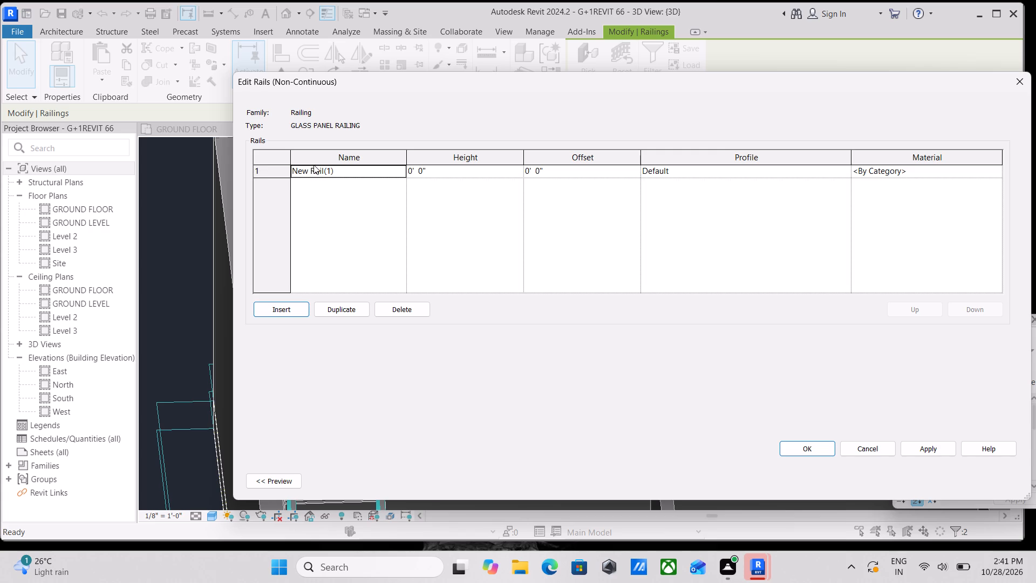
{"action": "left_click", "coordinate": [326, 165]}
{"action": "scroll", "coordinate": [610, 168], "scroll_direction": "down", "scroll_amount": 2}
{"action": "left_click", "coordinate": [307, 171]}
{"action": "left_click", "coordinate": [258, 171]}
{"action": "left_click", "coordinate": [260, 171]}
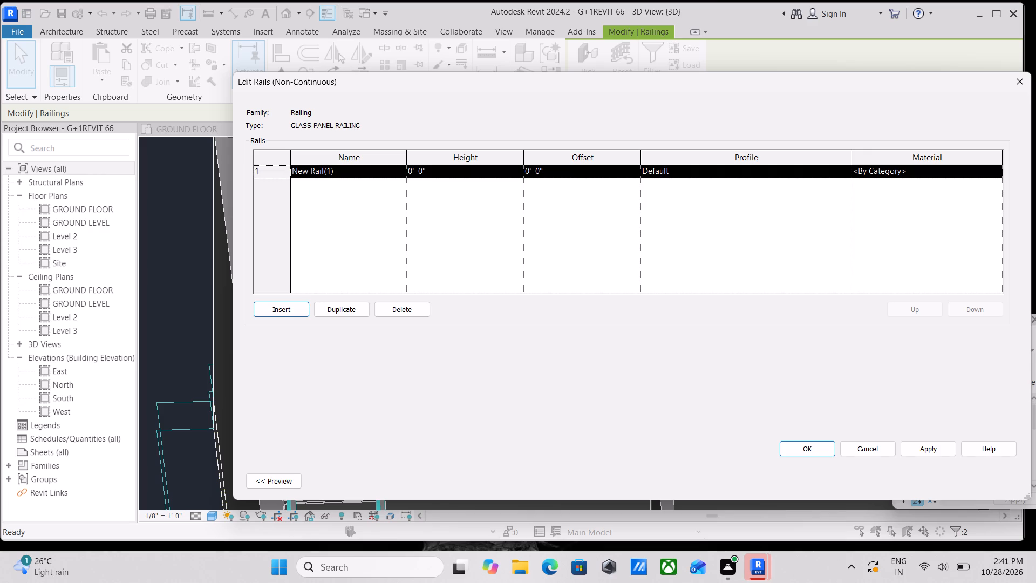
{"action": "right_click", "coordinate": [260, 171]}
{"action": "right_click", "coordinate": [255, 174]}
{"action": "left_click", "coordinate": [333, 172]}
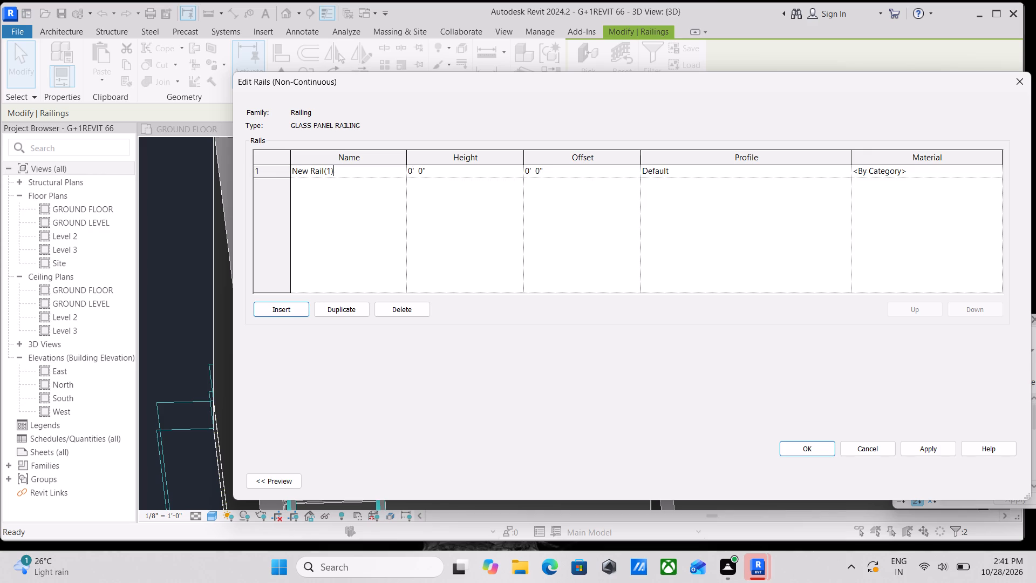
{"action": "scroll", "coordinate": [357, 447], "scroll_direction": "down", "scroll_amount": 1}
Show the 3D preview of the railing type beside the rail table.
{"action": "left_click", "coordinate": [277, 486]}
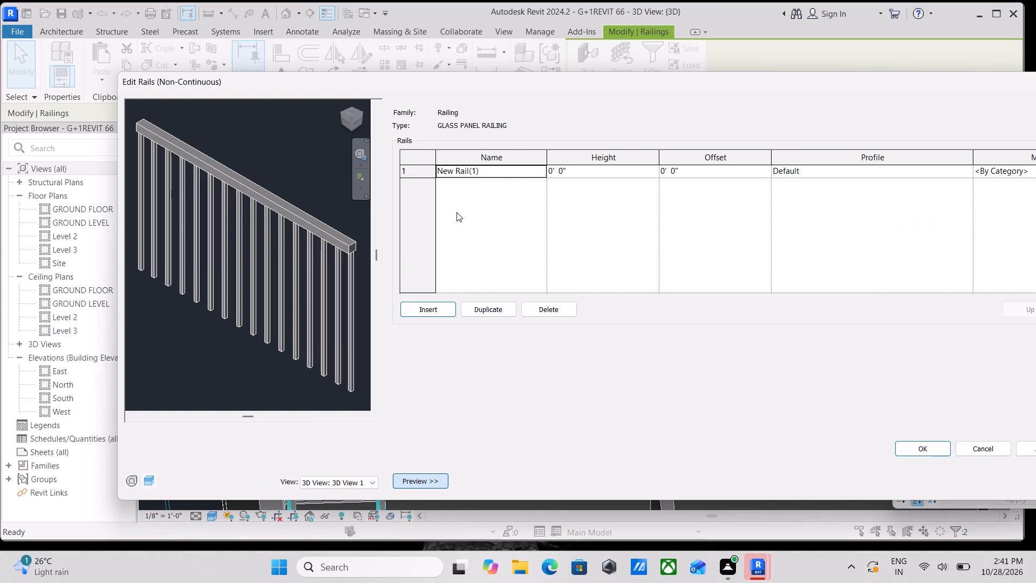
{"action": "scroll", "coordinate": [479, 201], "scroll_direction": "up", "scroll_amount": 2}
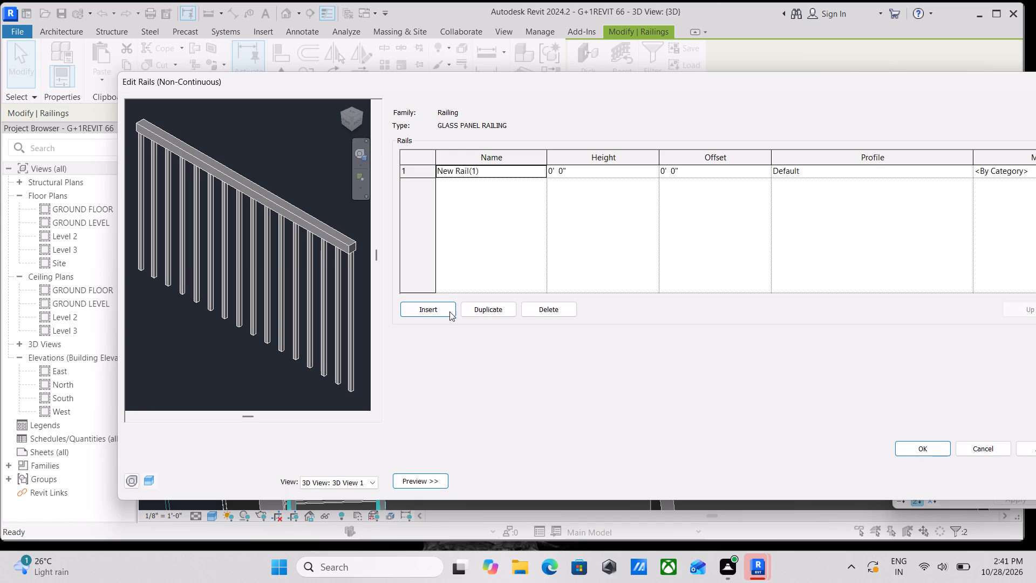
Insert a second rail above the existing one in the rail table of the GLASS PANEL RAILING type.
{"action": "left_click", "coordinate": [443, 308]}
{"action": "left_click", "coordinate": [456, 173]}
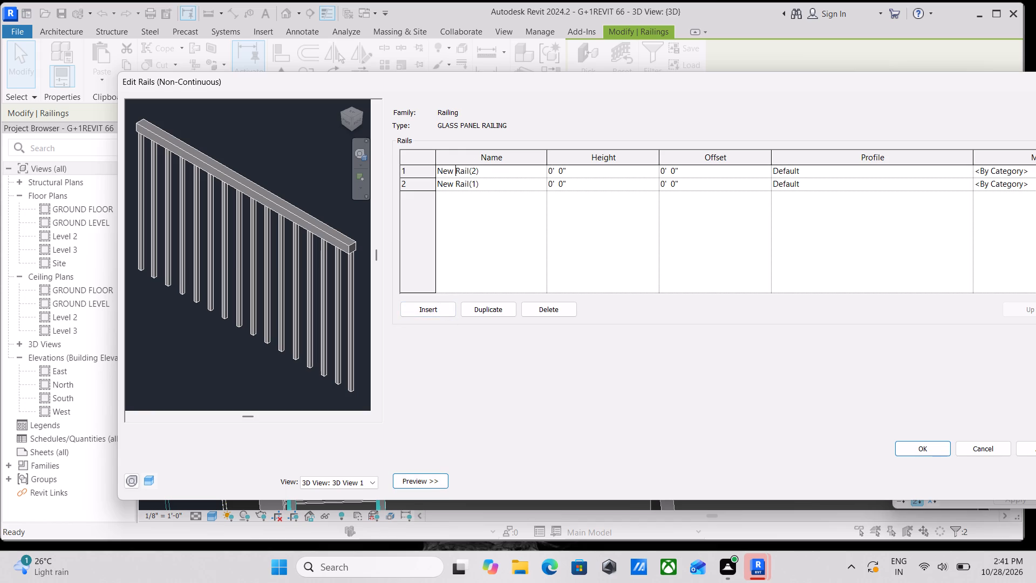
{"action": "middle_click_drag", "start_coordinate": [308, 291], "coordinate": [290, 284]}
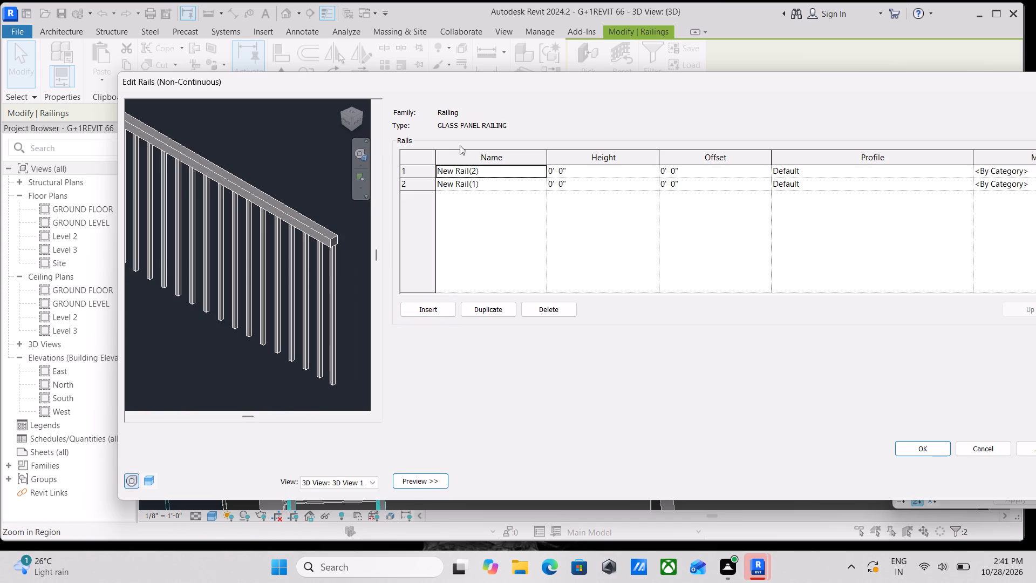
{"action": "double_click", "coordinate": [543, 173]}
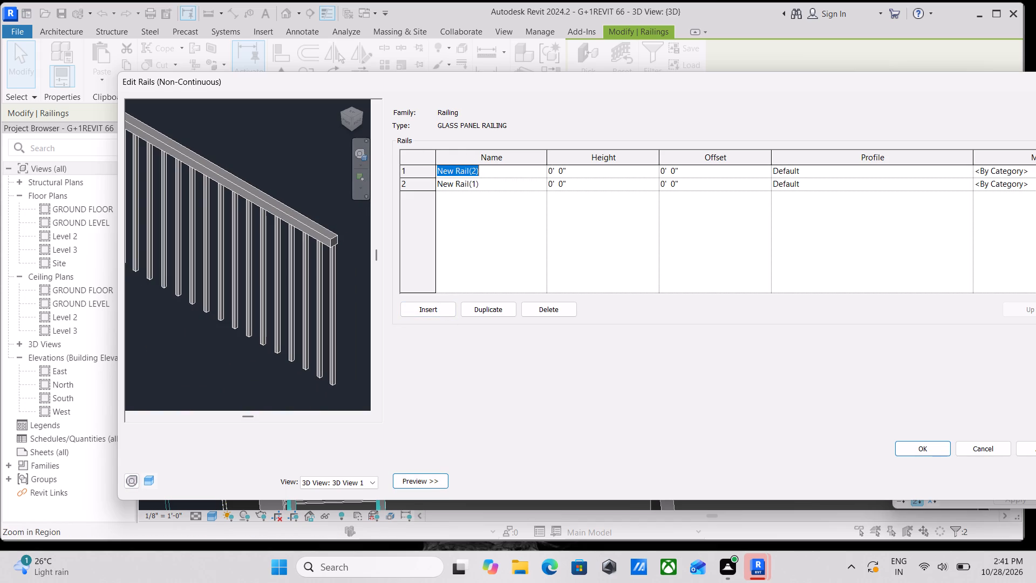
{"action": "left_click", "coordinate": [1030, 169]}
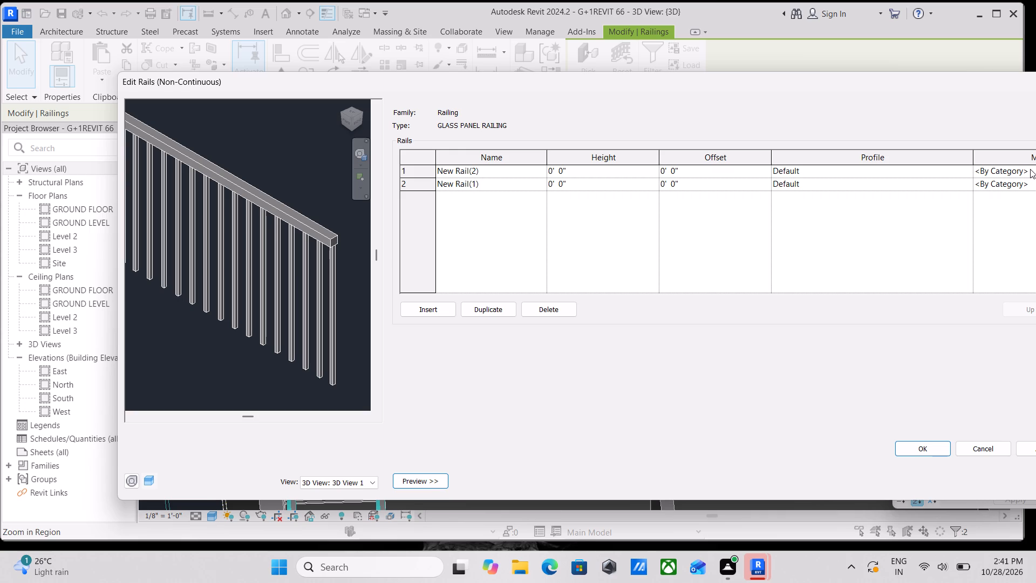
{"action": "left_click", "coordinate": [1021, 171]}
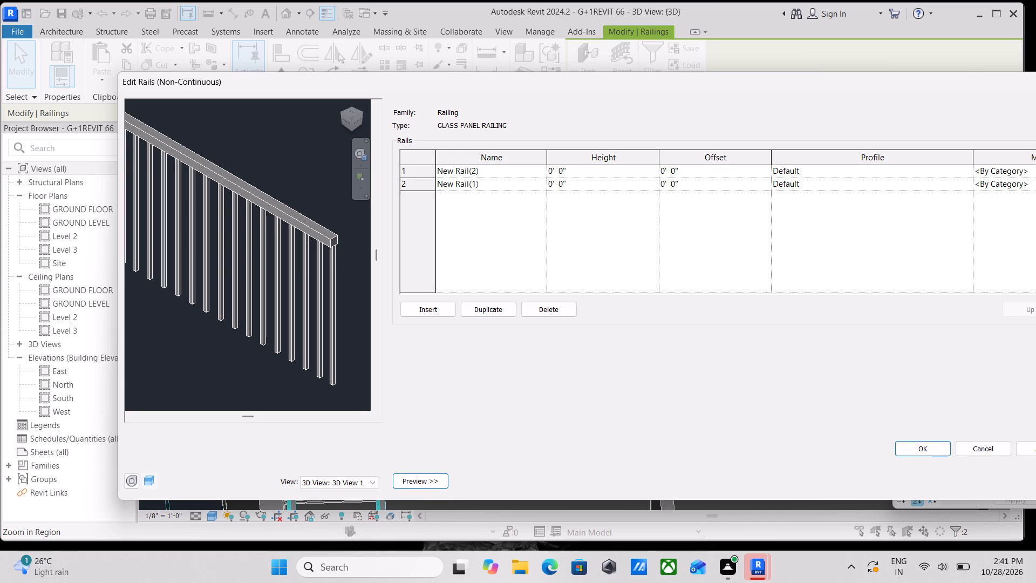
{"action": "left_click", "coordinate": [1032, 172]}
Set the first rail's profile to C Shapes-Profile : C9X15, apply it, and leave the rail structure editor.
{"action": "left_click", "coordinate": [939, 173]}
{"action": "left_click", "coordinate": [972, 170]}
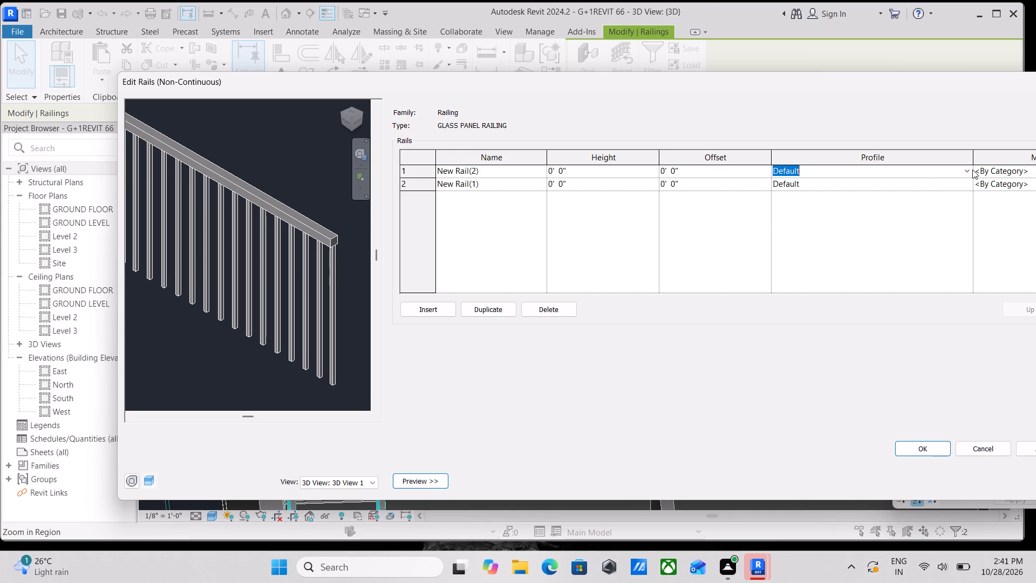
{"action": "left_click", "coordinate": [967, 170]}
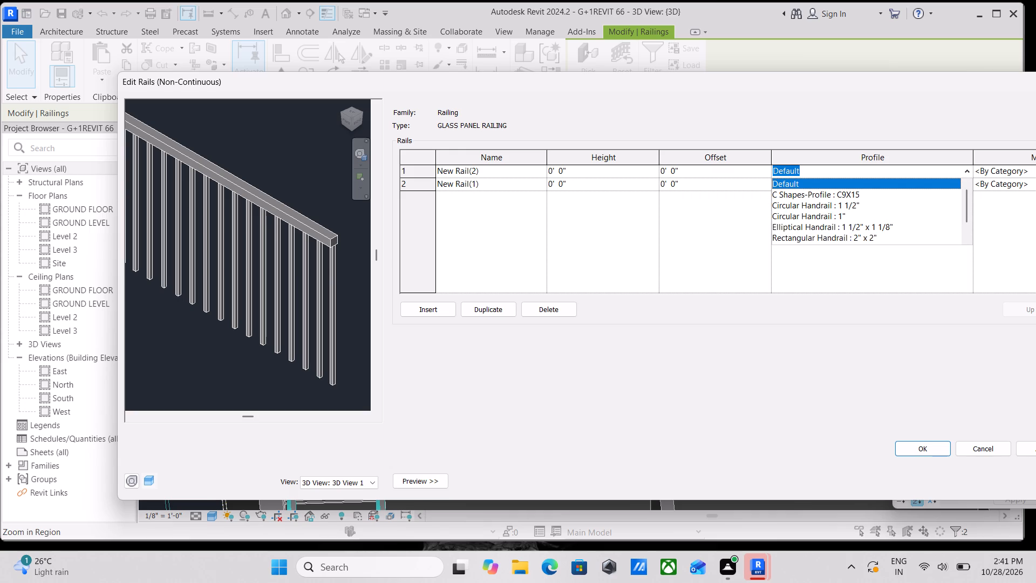
{"action": "scroll", "coordinate": [816, 212], "scroll_direction": "down", "scroll_amount": 4}
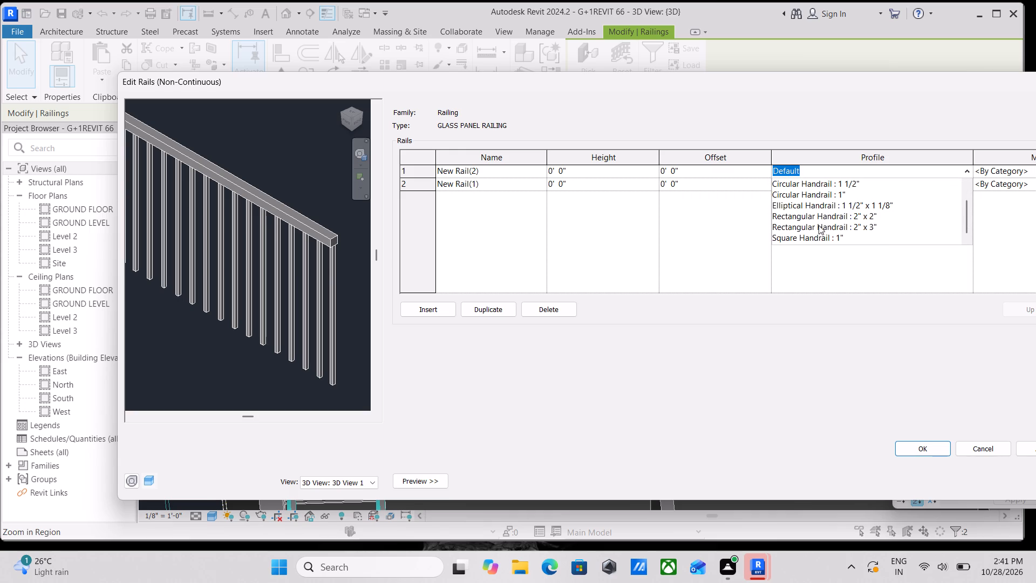
{"action": "scroll", "coordinate": [821, 240], "scroll_direction": "up", "scroll_amount": 3}
{"action": "scroll", "coordinate": [821, 240], "scroll_direction": "down", "scroll_amount": 3}
{"action": "scroll", "coordinate": [821, 240], "scroll_direction": "up", "scroll_amount": 3}
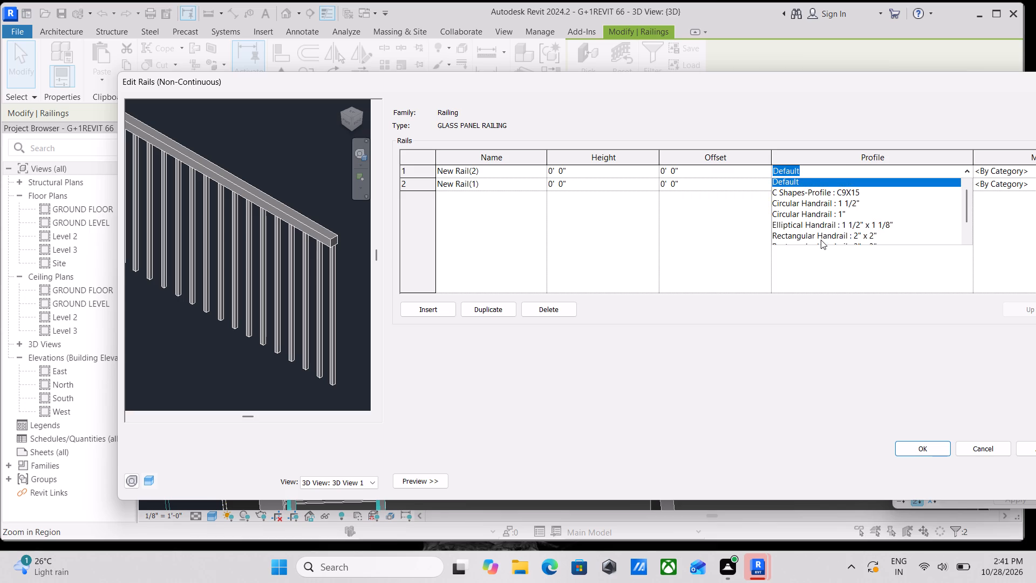
{"action": "scroll", "coordinate": [821, 240], "scroll_direction": "up", "scroll_amount": 1}
{"action": "scroll", "coordinate": [821, 240], "scroll_direction": "down", "scroll_amount": 6}
{"action": "scroll", "coordinate": [821, 240], "scroll_direction": "up", "scroll_amount": 6}
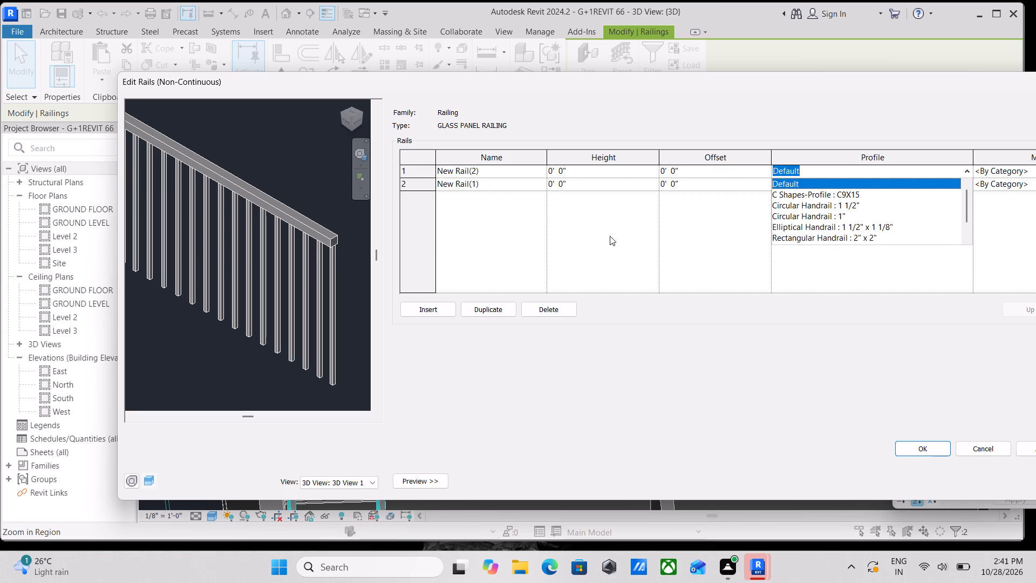
{"action": "left_click", "coordinate": [808, 195]}
{"action": "scroll", "coordinate": [255, 238], "scroll_direction": "down", "scroll_amount": 3}
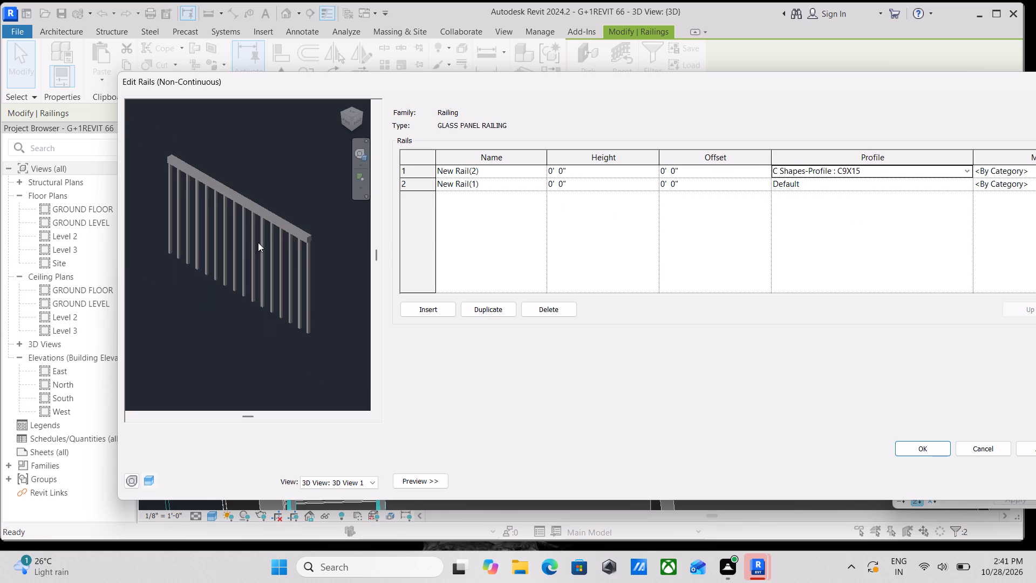
{"action": "scroll", "coordinate": [258, 242], "scroll_direction": "down", "scroll_amount": 2}
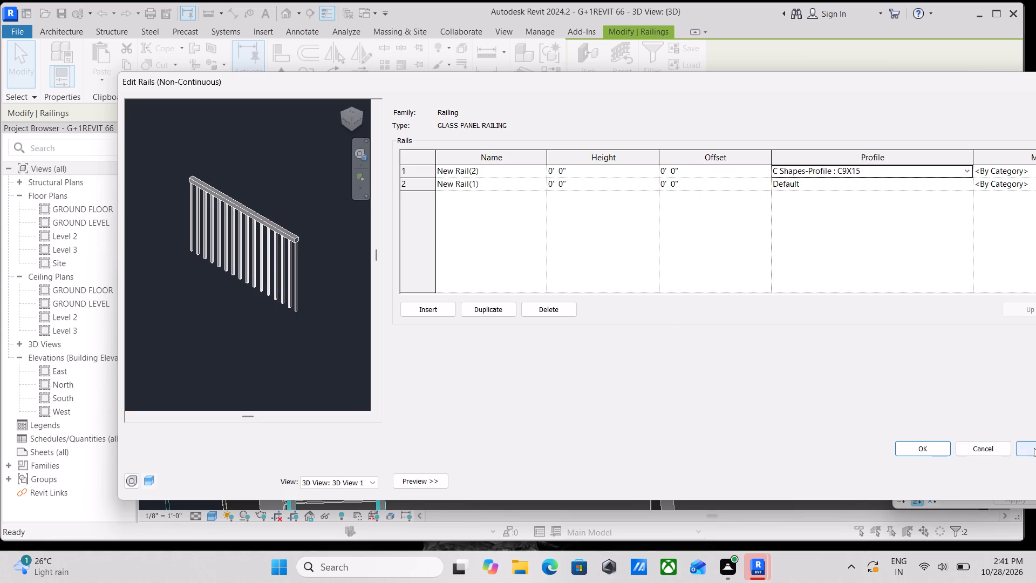
{"action": "left_click", "coordinate": [1034, 448]}
{"action": "scroll", "coordinate": [384, 288], "scroll_direction": "up", "scroll_amount": 4}
{"action": "scroll", "coordinate": [195, 322], "scroll_direction": "up", "scroll_amount": 3}
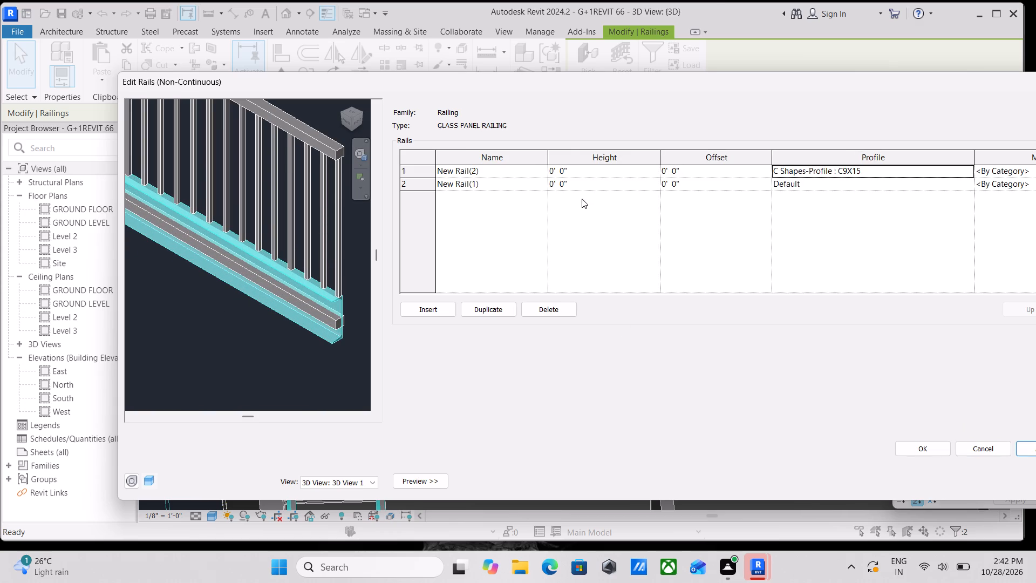
{"action": "key", "text": "Escape"}
Orbit the railing preview to examine the C-shaped rail and the default rail at the base from several sides.
{"action": "scroll", "coordinate": [280, 271], "scroll_direction": "down", "scroll_amount": 1}
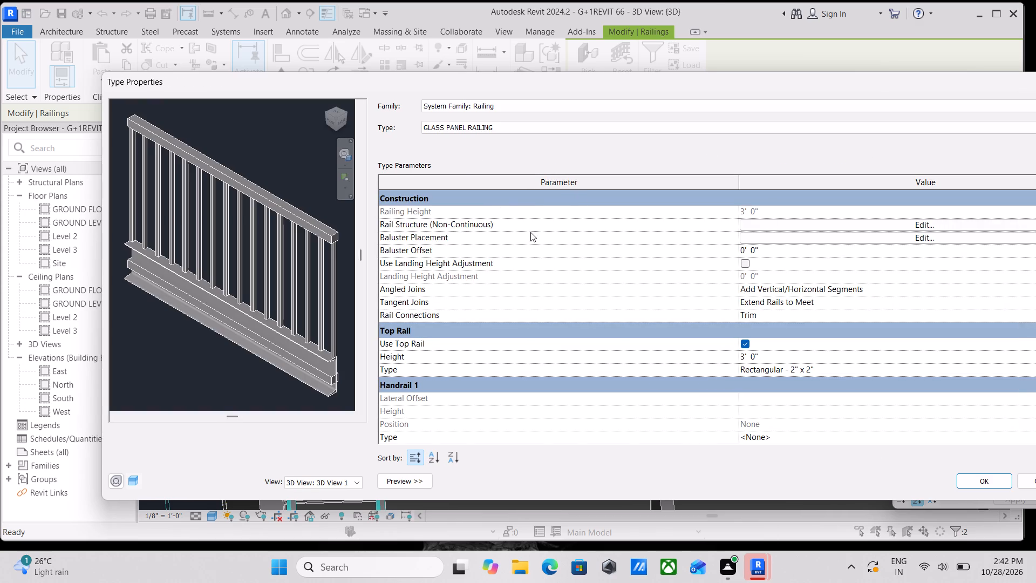
{"action": "middle_click_drag", "start_coordinate": [253, 319], "coordinate": [372, 302], "text": "shift"}
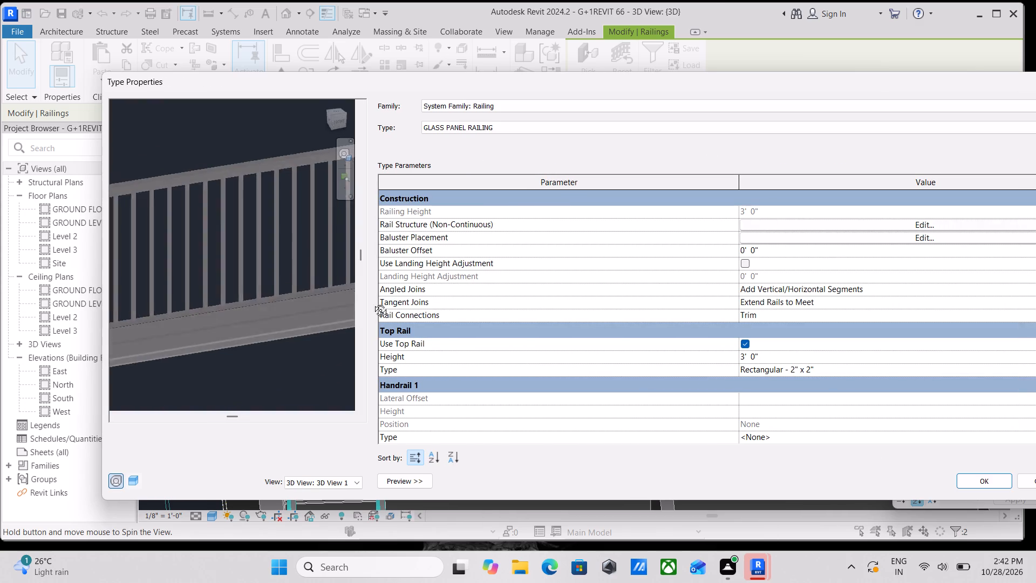
{"action": "middle_click_drag", "start_coordinate": [372, 302], "coordinate": [455, 260], "text": "shift"}
{"action": "middle_click_drag", "start_coordinate": [201, 312], "coordinate": [271, 377], "text": "shift"}
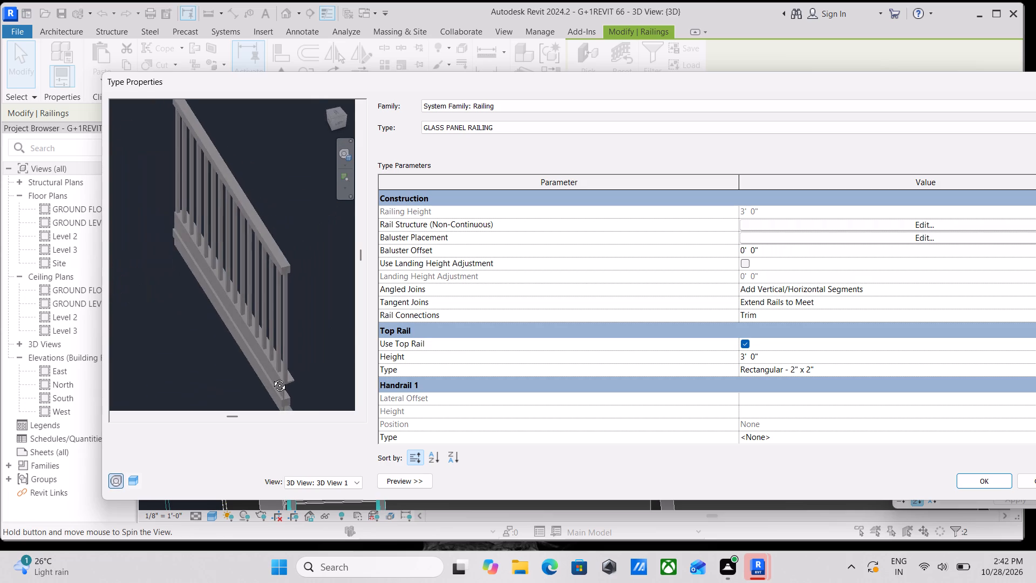
{"action": "middle_click_drag", "start_coordinate": [271, 377], "coordinate": [207, 335], "text": "shift"}
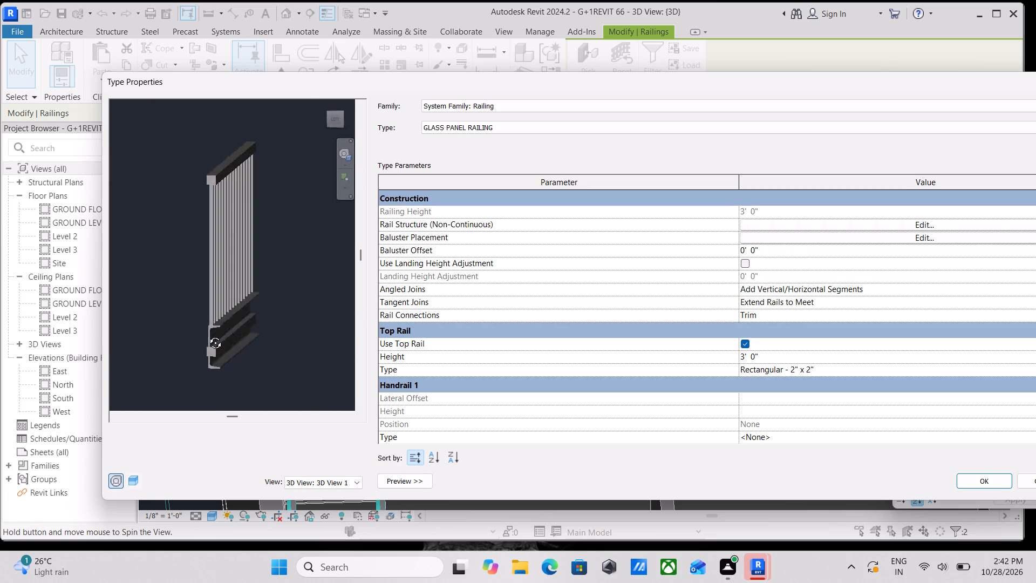
{"action": "middle_click_drag", "start_coordinate": [207, 335], "coordinate": [347, 320], "text": "shift"}
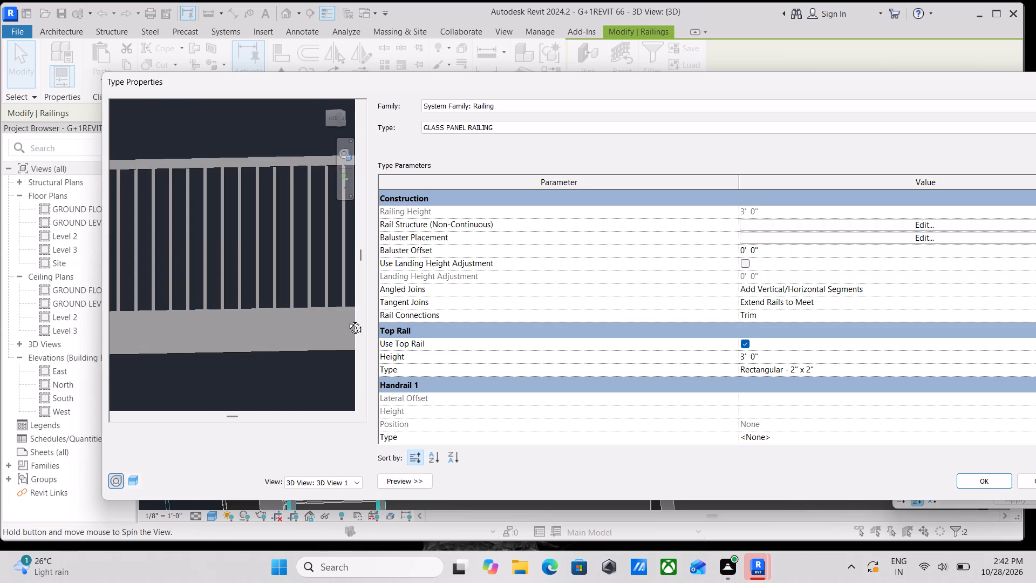
{"action": "middle_click_drag", "start_coordinate": [347, 320], "coordinate": [170, 357], "text": "shift"}
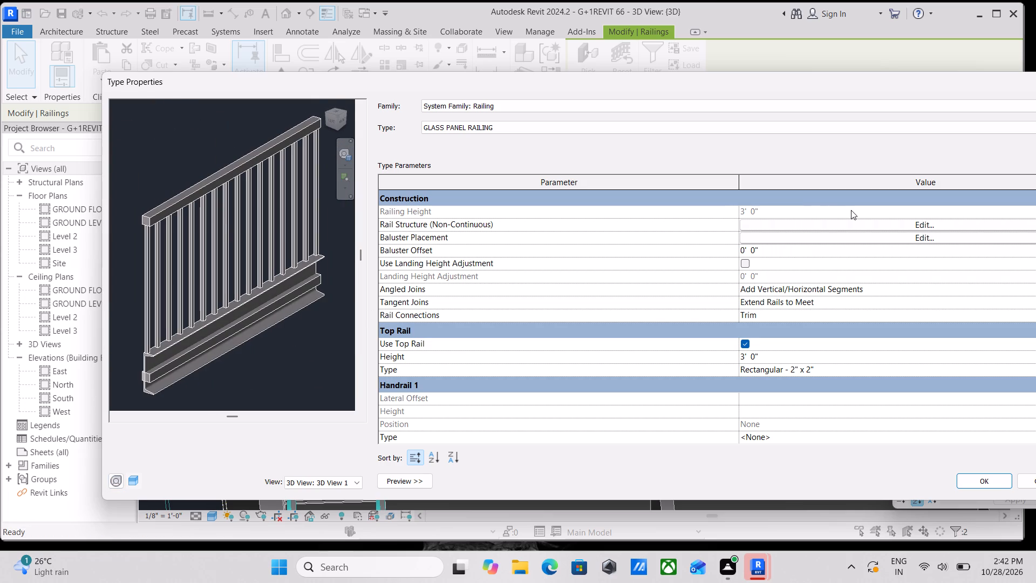
Review the Top Rail, Handrail 1 and Handrail 2 settings of the railing type, checking both handrail Type values.
{"action": "scroll", "coordinate": [835, 334], "scroll_direction": "down", "scroll_amount": 2}
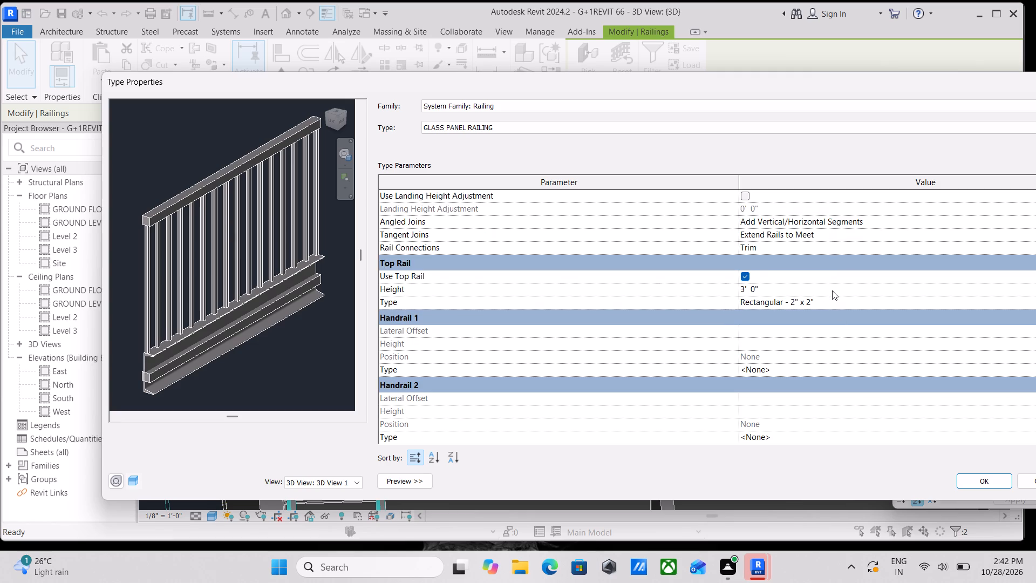
{"action": "scroll", "coordinate": [833, 347], "scroll_direction": "down", "scroll_amount": 1}
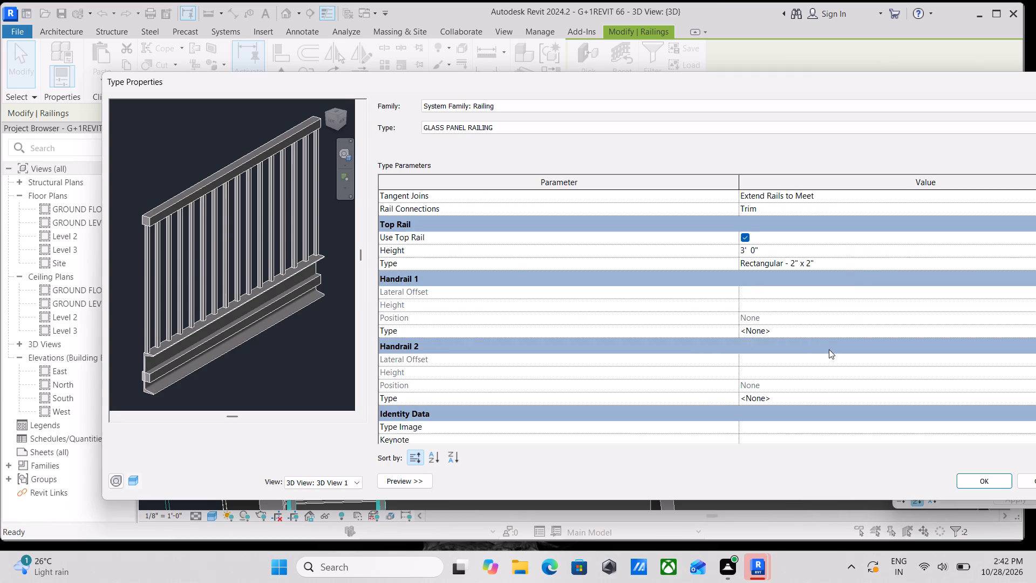
{"action": "left_click", "coordinate": [750, 333]}
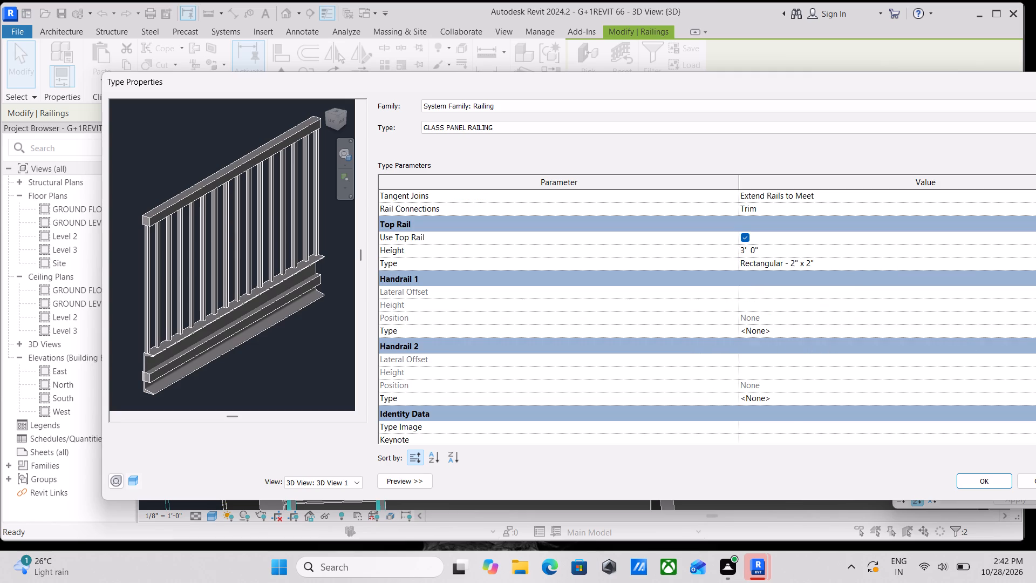
{"action": "left_click", "coordinate": [1009, 331]}
{"action": "middle_click_drag", "start_coordinate": [758, 297], "coordinate": [491, 288]}
{"action": "scroll", "coordinate": [659, 281], "scroll_direction": "down", "scroll_amount": 1}
{"action": "middle_click_drag", "start_coordinate": [467, 307], "coordinate": [679, 308]}
{"action": "middle_click_drag", "start_coordinate": [743, 333], "coordinate": [344, 324]}
{"action": "scroll", "coordinate": [590, 381], "scroll_direction": "down", "scroll_amount": 3}
{"action": "scroll", "coordinate": [813, 342], "scroll_direction": "down", "scroll_amount": 6}
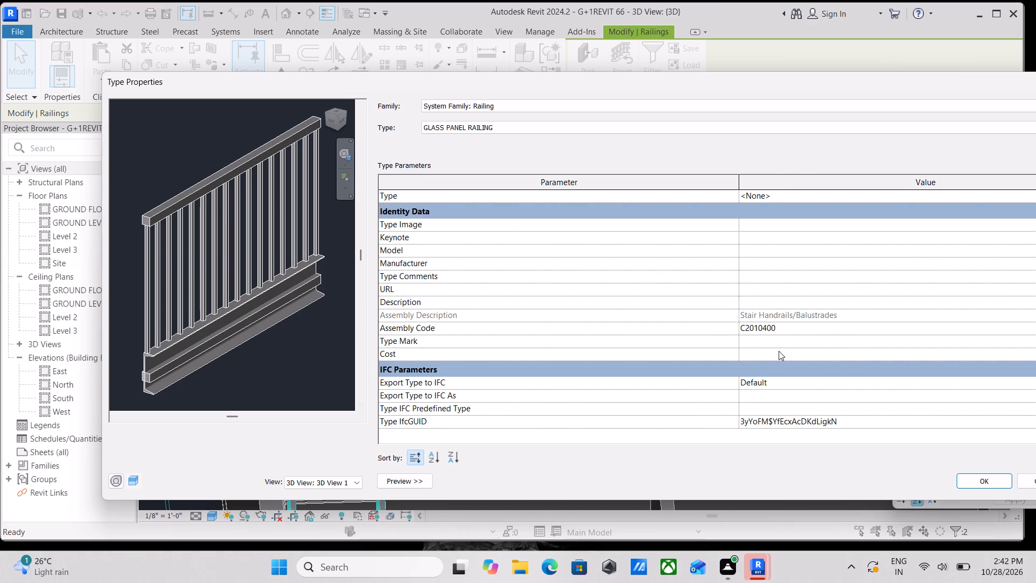
{"action": "scroll", "coordinate": [772, 351], "scroll_direction": "down", "scroll_amount": 1}
{"action": "scroll", "coordinate": [862, 284], "scroll_direction": "up", "scroll_amount": 3}
{"action": "scroll", "coordinate": [705, 317], "scroll_direction": "up", "scroll_amount": 2}
{"action": "middle_click_drag", "start_coordinate": [725, 304], "coordinate": [711, 296]}
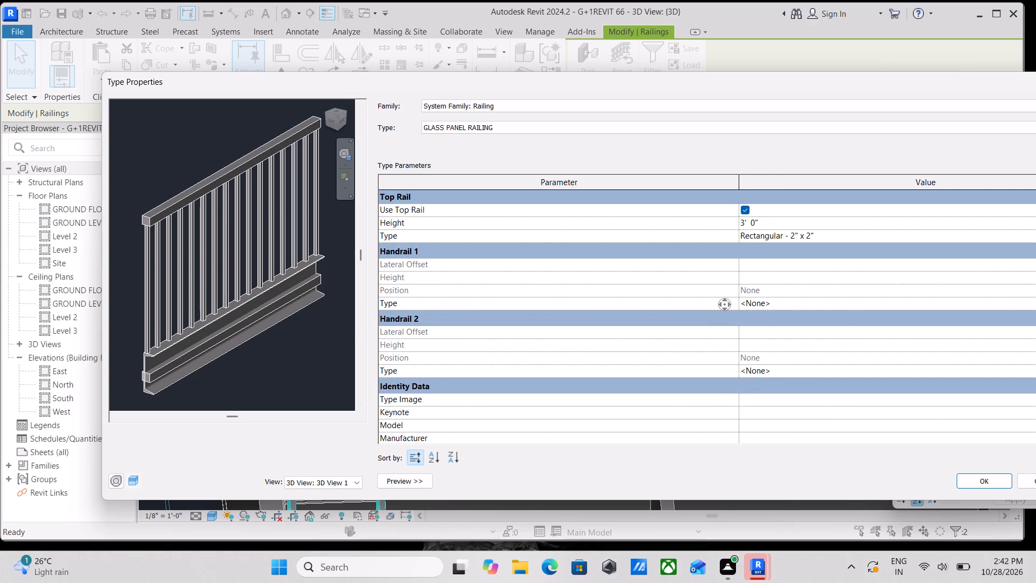
{"action": "middle_click_drag", "start_coordinate": [711, 296], "coordinate": [464, 296]}
{"action": "left_click", "coordinate": [781, 371]}
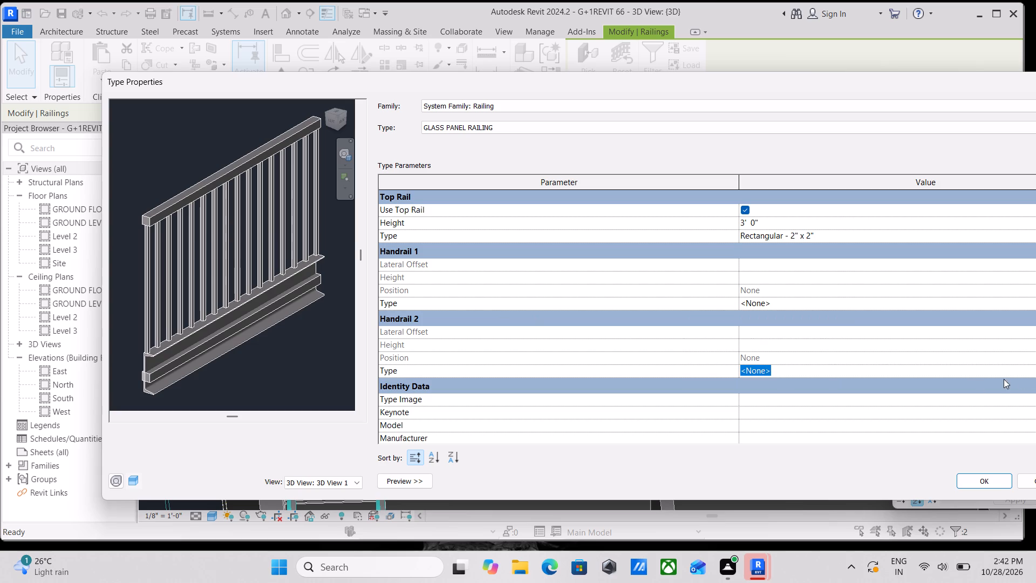
{"action": "left_click", "coordinate": [1035, 364]}
{"action": "left_click", "coordinate": [1035, 364]}
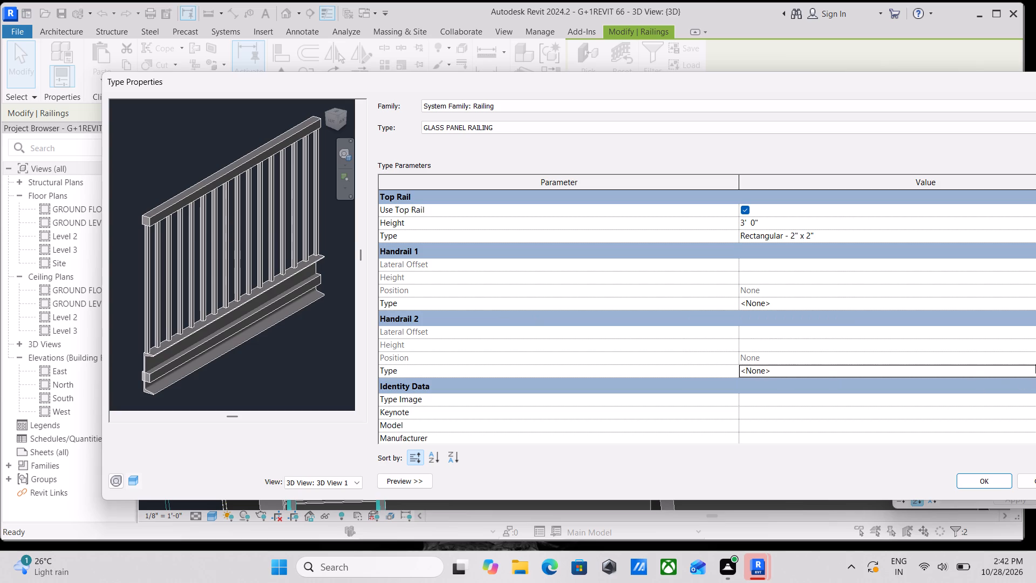
{"action": "left_click", "coordinate": [1031, 373]}
{"action": "left_click", "coordinate": [1035, 372]}
{"action": "left_click", "coordinate": [1035, 372]}
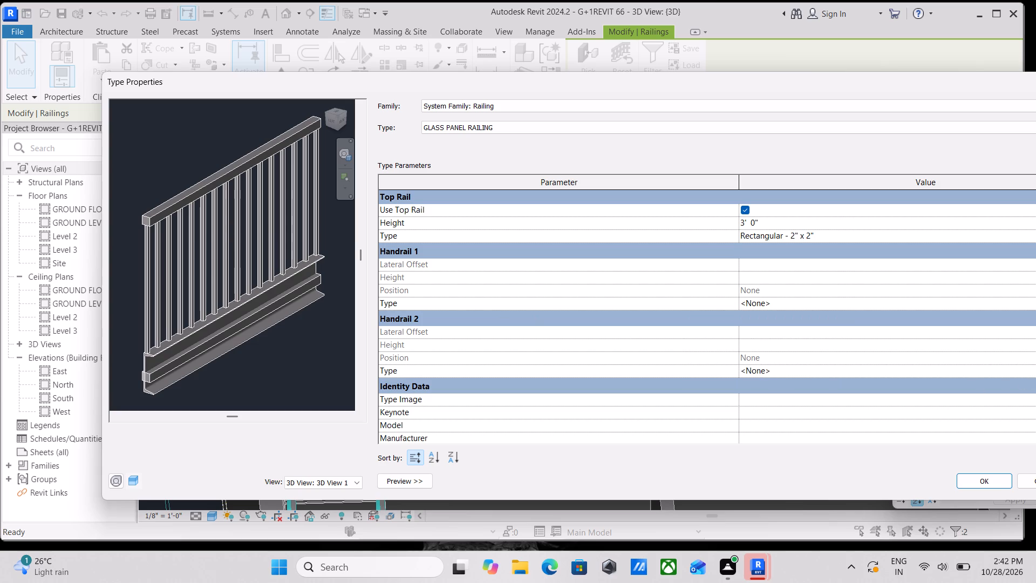
Read through the railing type's parameters from Construction to IFC Parameters.
{"action": "scroll", "coordinate": [682, 250], "scroll_direction": "up", "scroll_amount": 9}
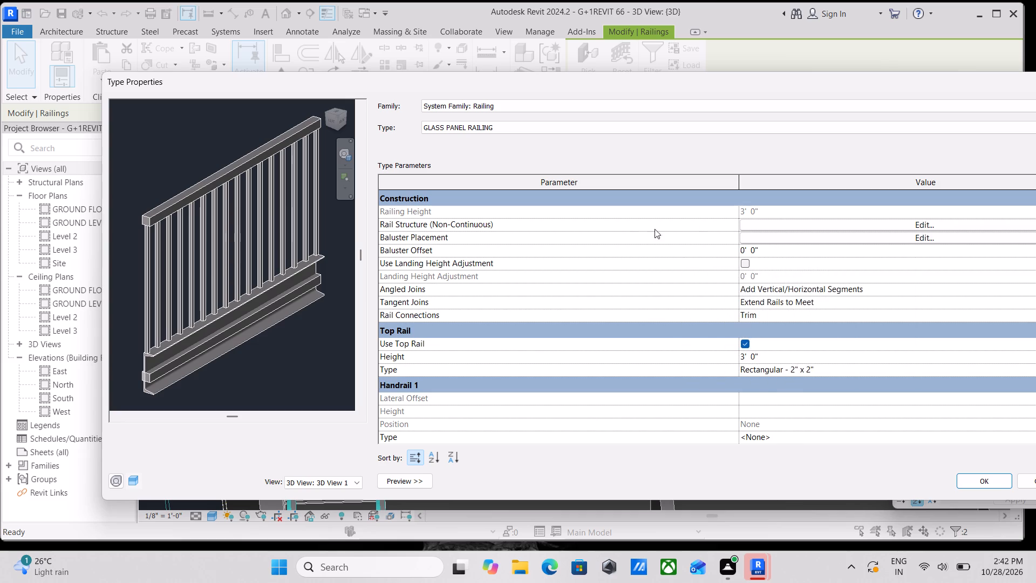
{"action": "scroll", "coordinate": [550, 245], "scroll_direction": "down", "scroll_amount": 3}
{"action": "scroll", "coordinate": [747, 329], "scroll_direction": "down", "scroll_amount": 8}
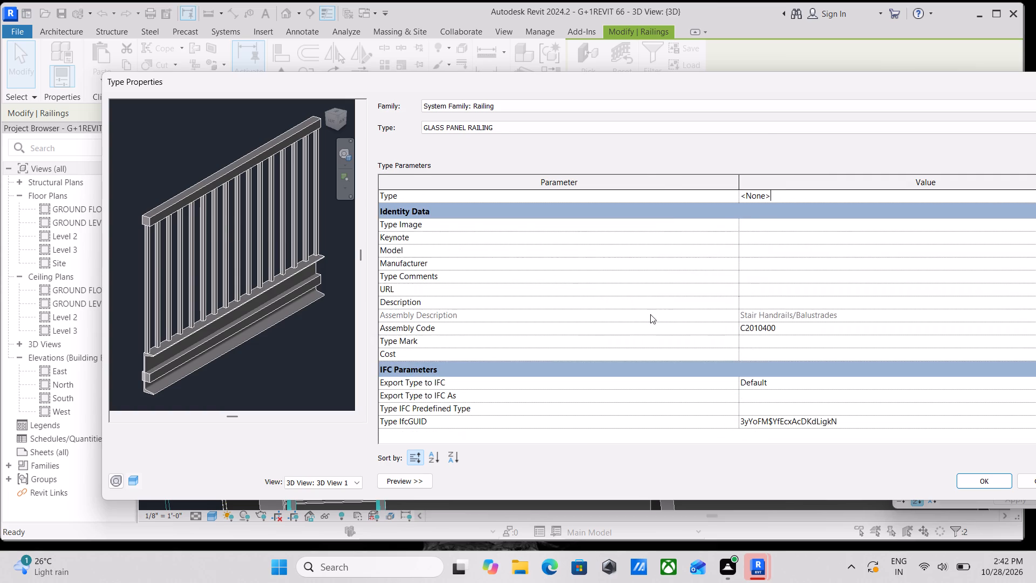
{"action": "scroll", "coordinate": [534, 336], "scroll_direction": "down", "scroll_amount": 4}
{"action": "scroll", "coordinate": [752, 277], "scroll_direction": "up", "scroll_amount": 11}
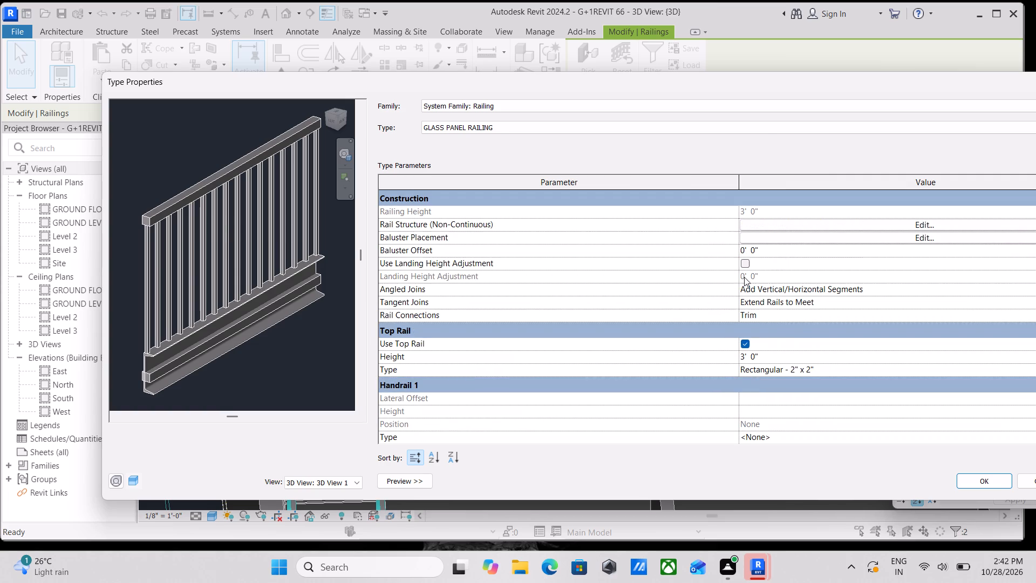
{"action": "scroll", "coordinate": [698, 261], "scroll_direction": "up", "scroll_amount": 3}
{"action": "scroll", "coordinate": [796, 244], "scroll_direction": "up", "scroll_amount": 1}
Set the second rail's profile to C Shapes-Profile : C9X15 in the non-continuous rail structure and apply it.
{"action": "left_click", "coordinate": [828, 224]}
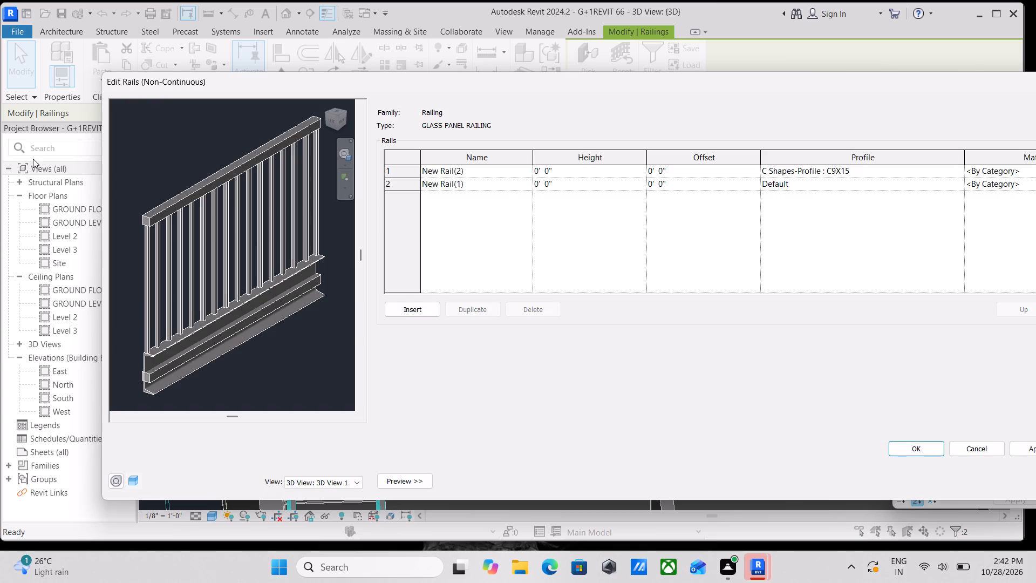
{"action": "left_click", "coordinate": [937, 184]}
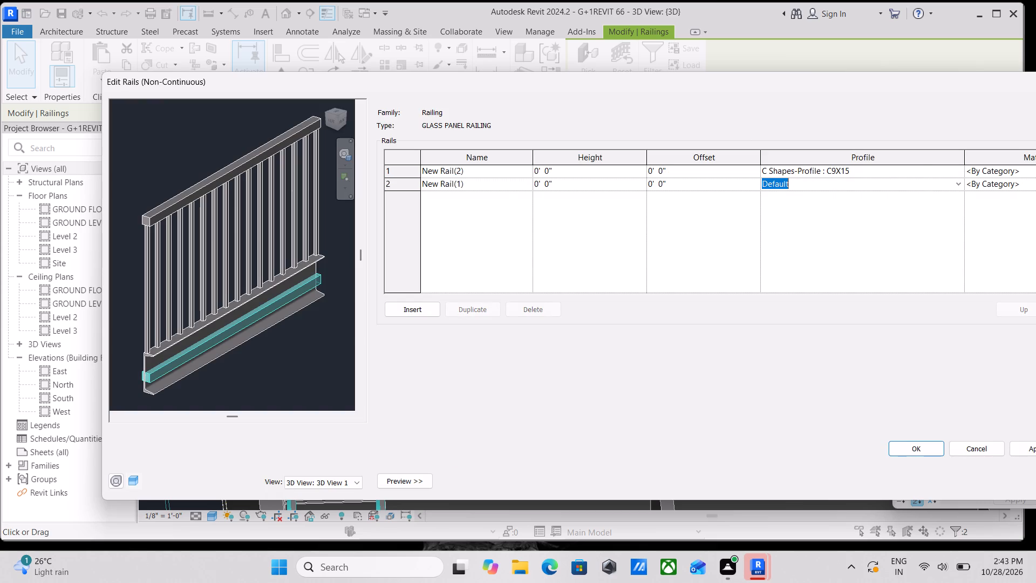
{"action": "left_click", "coordinate": [955, 184]}
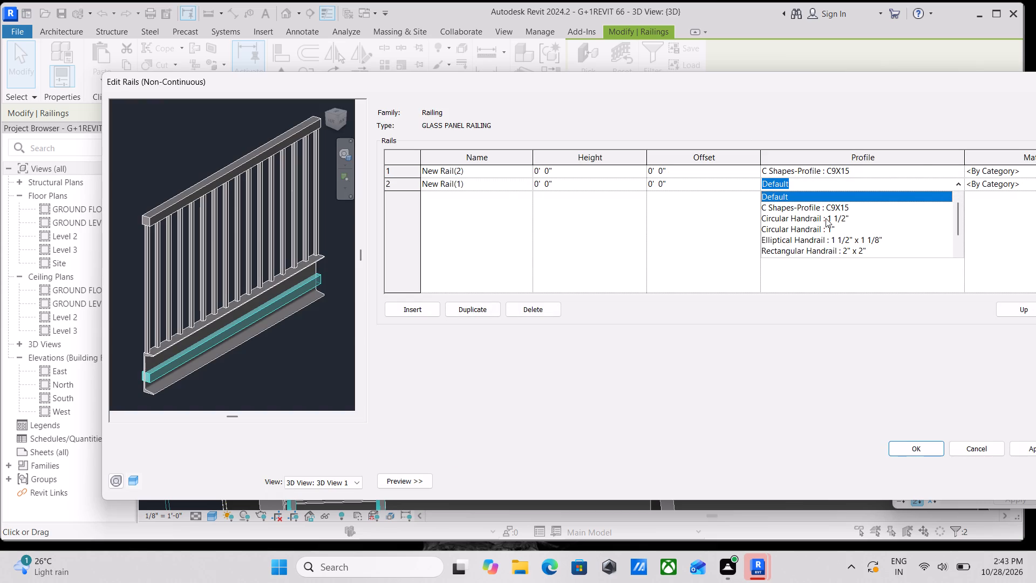
{"action": "left_click", "coordinate": [816, 211]}
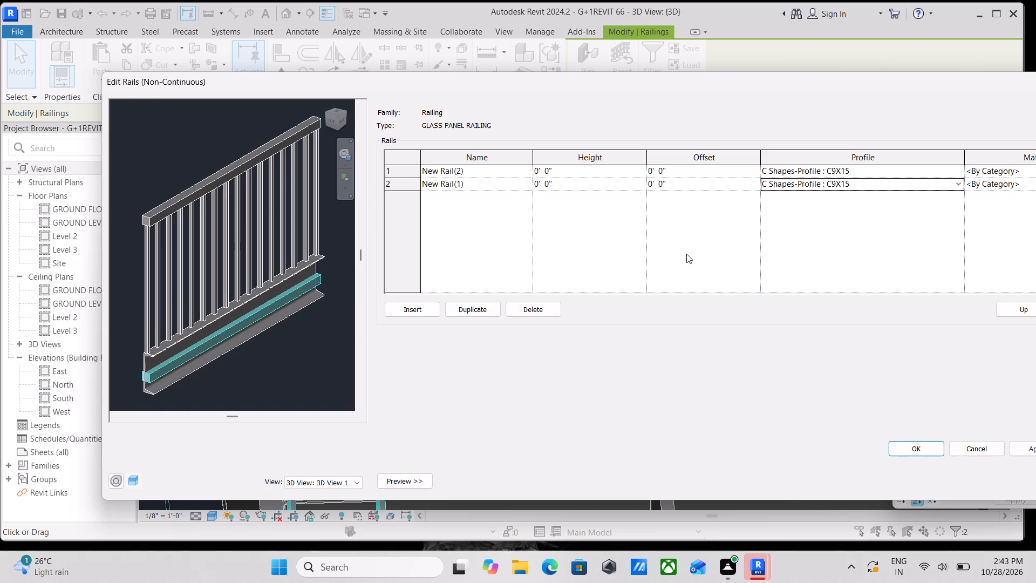
{"action": "scroll", "coordinate": [431, 310], "scroll_direction": "down", "scroll_amount": 1}
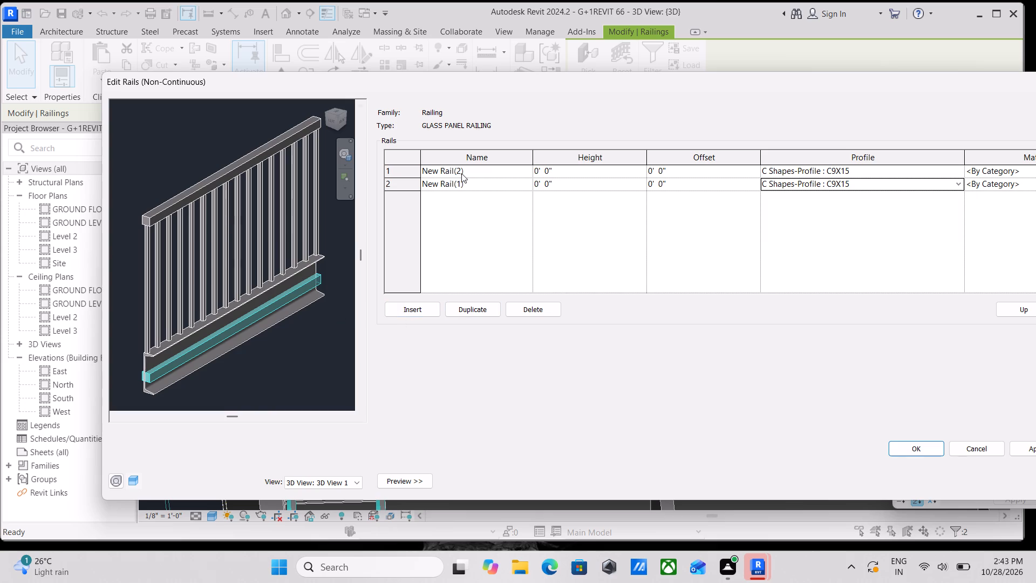
{"action": "left_click", "coordinate": [1024, 453]}
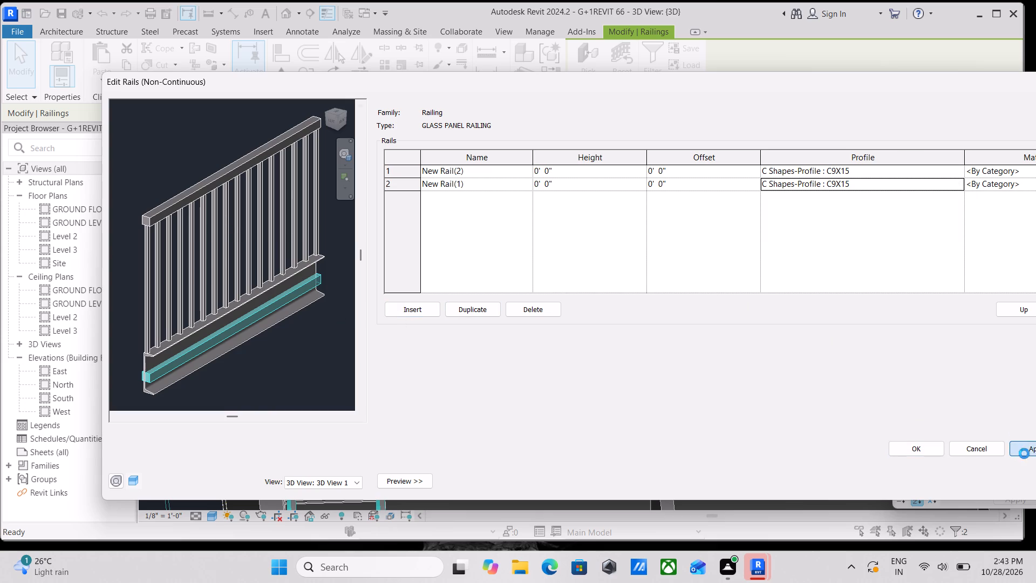
{"action": "scroll", "coordinate": [415, 265], "scroll_direction": "down", "scroll_amount": 2}
{"action": "scroll", "coordinate": [253, 299], "scroll_direction": "down", "scroll_amount": 1}
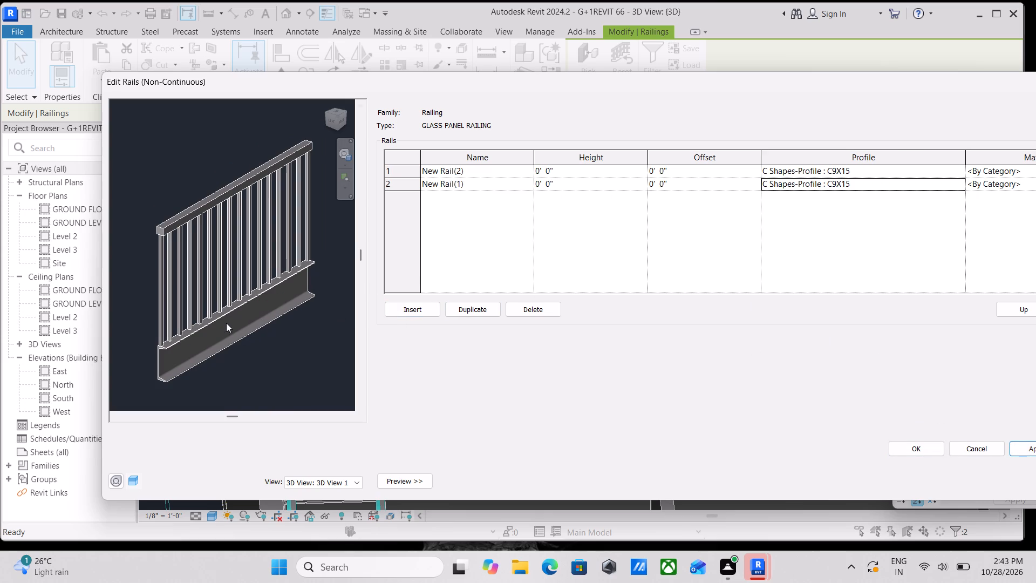
{"action": "middle_click_drag", "start_coordinate": [226, 321], "coordinate": [295, 336]}
{"action": "middle_click_drag", "start_coordinate": [243, 336], "coordinate": [314, 312], "text": "shift"}
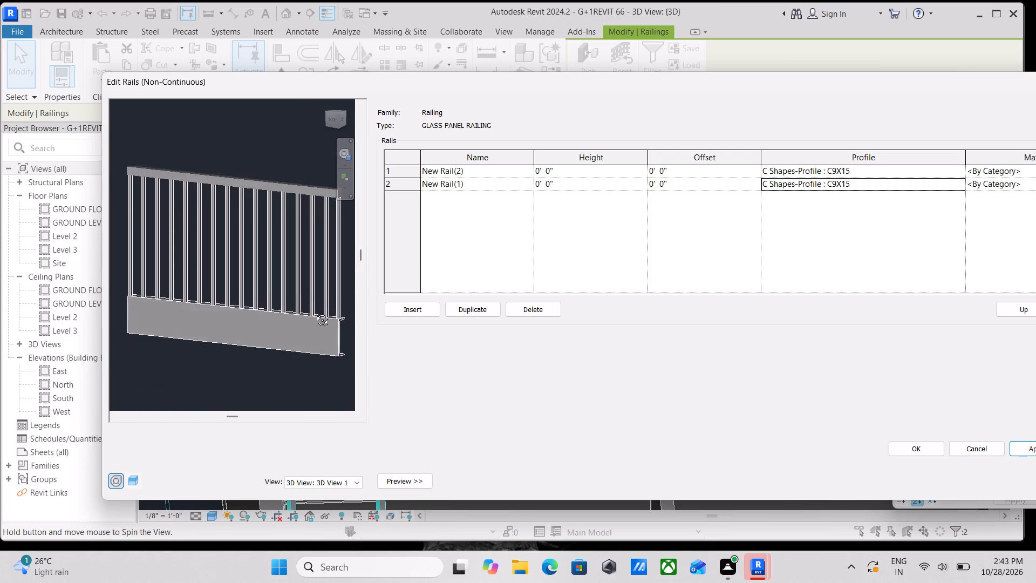
{"action": "middle_click_drag", "start_coordinate": [314, 312], "coordinate": [114, 282], "text": "shift"}
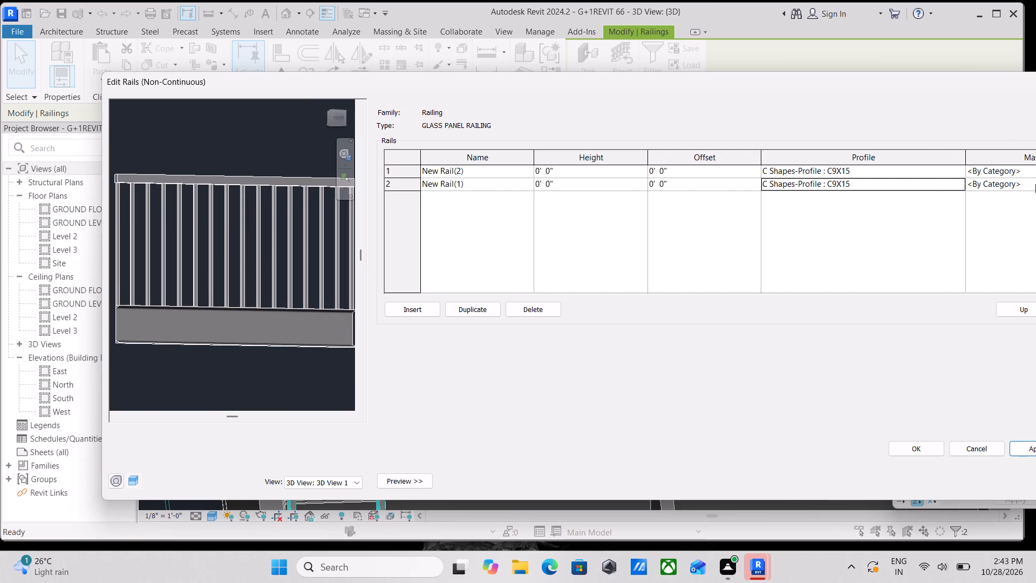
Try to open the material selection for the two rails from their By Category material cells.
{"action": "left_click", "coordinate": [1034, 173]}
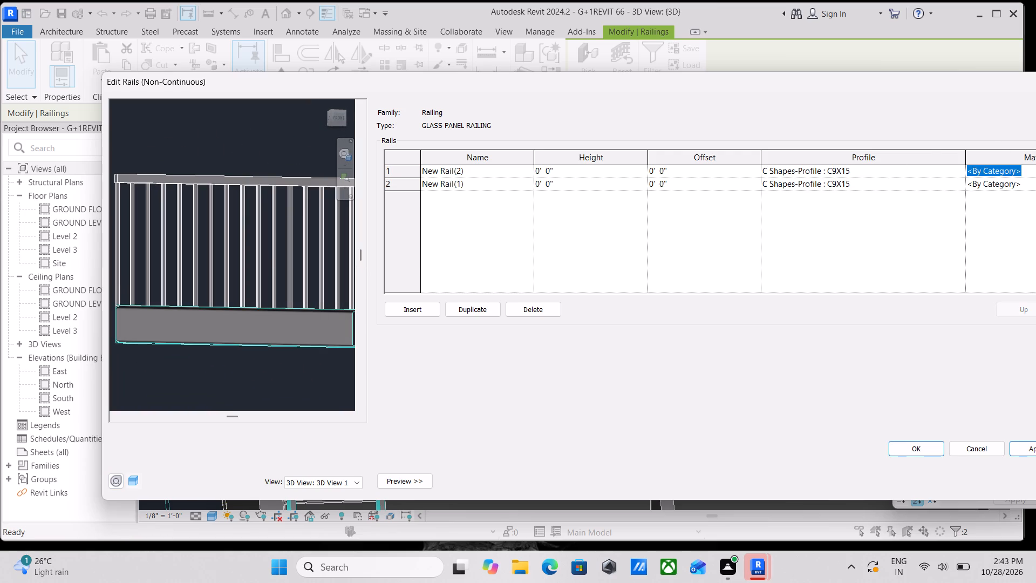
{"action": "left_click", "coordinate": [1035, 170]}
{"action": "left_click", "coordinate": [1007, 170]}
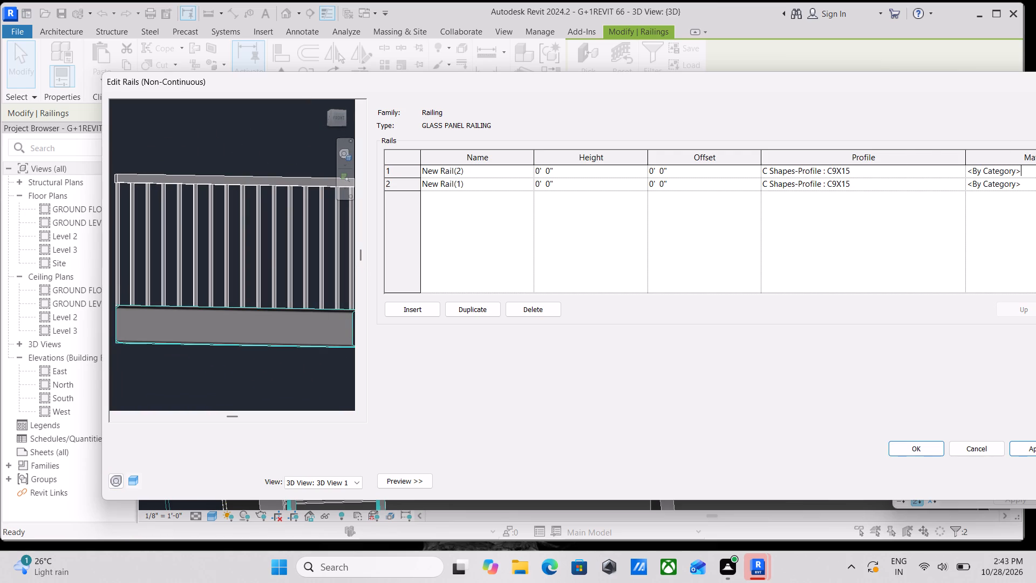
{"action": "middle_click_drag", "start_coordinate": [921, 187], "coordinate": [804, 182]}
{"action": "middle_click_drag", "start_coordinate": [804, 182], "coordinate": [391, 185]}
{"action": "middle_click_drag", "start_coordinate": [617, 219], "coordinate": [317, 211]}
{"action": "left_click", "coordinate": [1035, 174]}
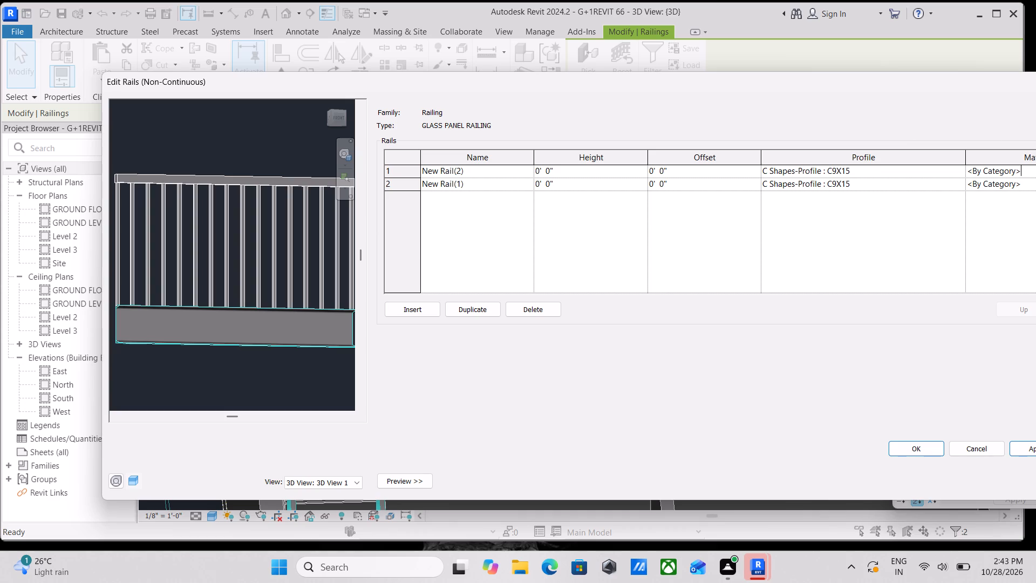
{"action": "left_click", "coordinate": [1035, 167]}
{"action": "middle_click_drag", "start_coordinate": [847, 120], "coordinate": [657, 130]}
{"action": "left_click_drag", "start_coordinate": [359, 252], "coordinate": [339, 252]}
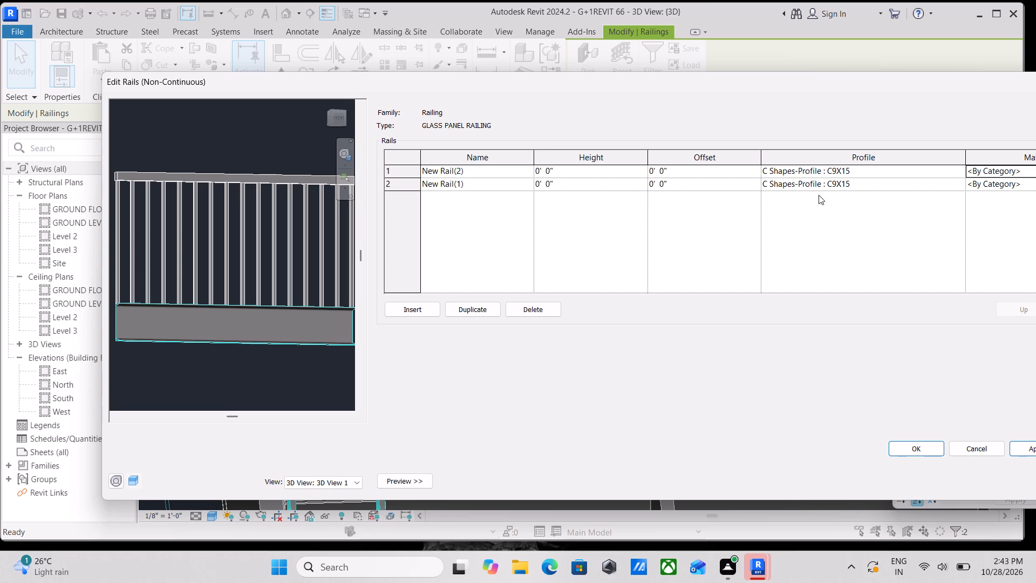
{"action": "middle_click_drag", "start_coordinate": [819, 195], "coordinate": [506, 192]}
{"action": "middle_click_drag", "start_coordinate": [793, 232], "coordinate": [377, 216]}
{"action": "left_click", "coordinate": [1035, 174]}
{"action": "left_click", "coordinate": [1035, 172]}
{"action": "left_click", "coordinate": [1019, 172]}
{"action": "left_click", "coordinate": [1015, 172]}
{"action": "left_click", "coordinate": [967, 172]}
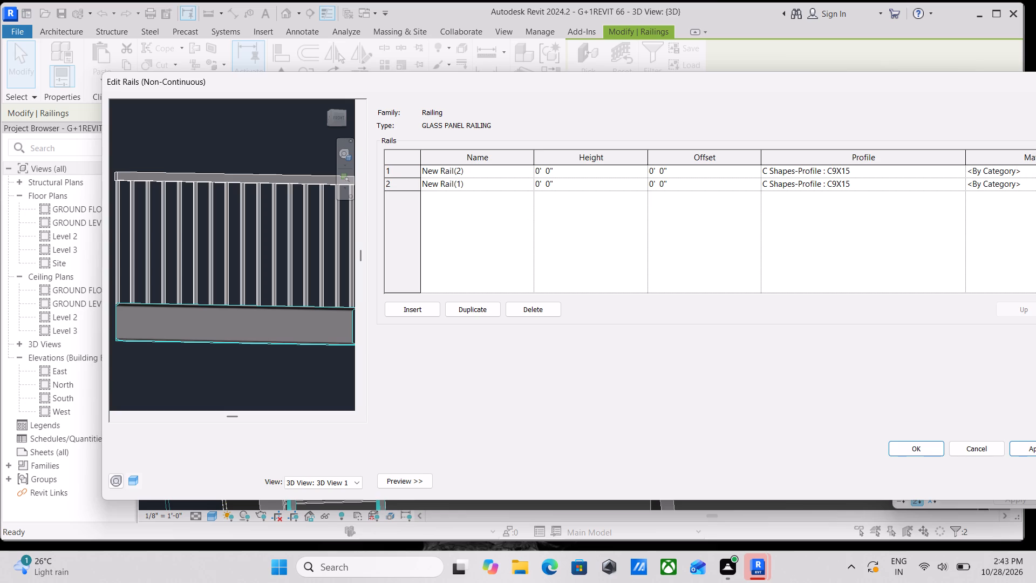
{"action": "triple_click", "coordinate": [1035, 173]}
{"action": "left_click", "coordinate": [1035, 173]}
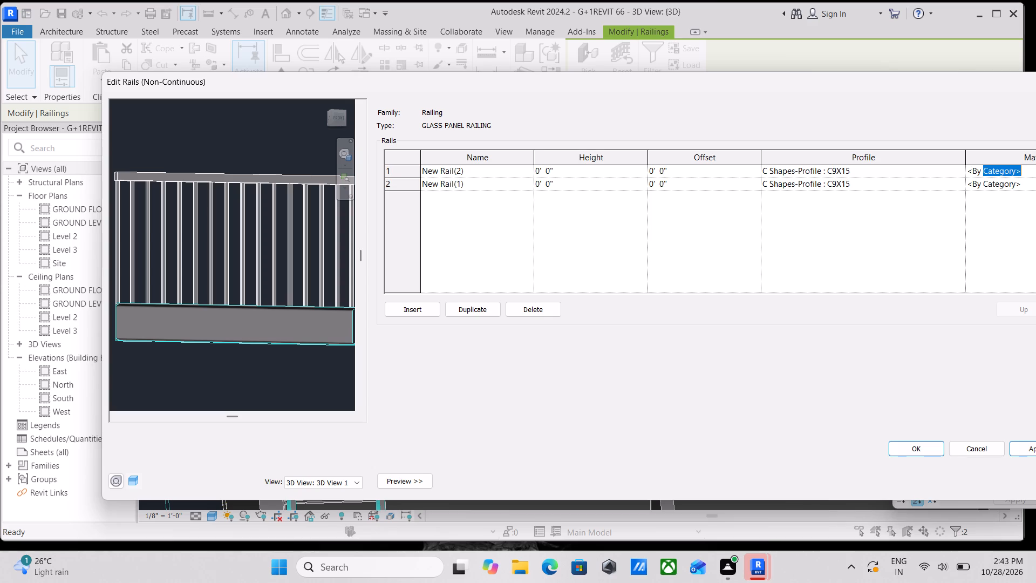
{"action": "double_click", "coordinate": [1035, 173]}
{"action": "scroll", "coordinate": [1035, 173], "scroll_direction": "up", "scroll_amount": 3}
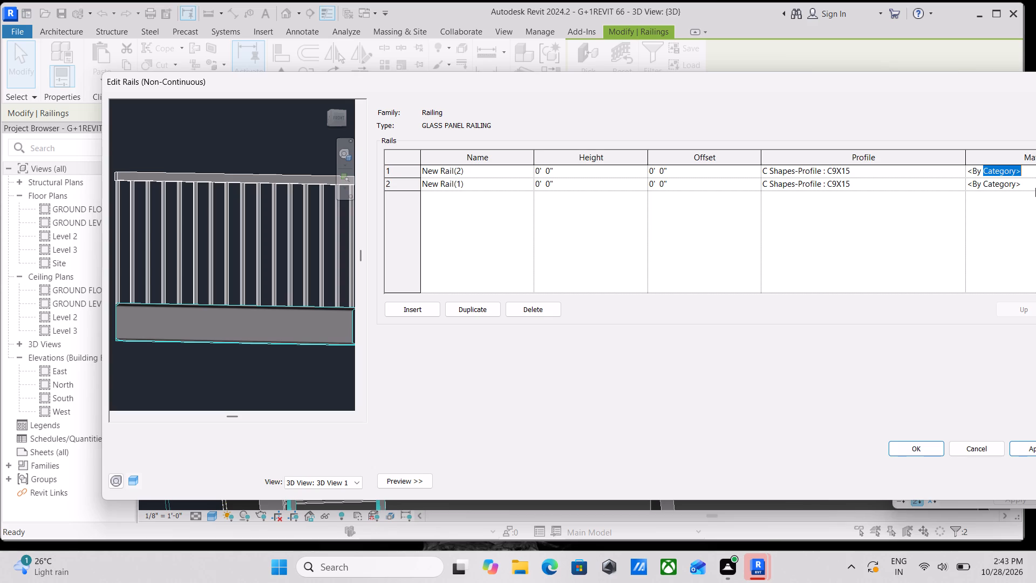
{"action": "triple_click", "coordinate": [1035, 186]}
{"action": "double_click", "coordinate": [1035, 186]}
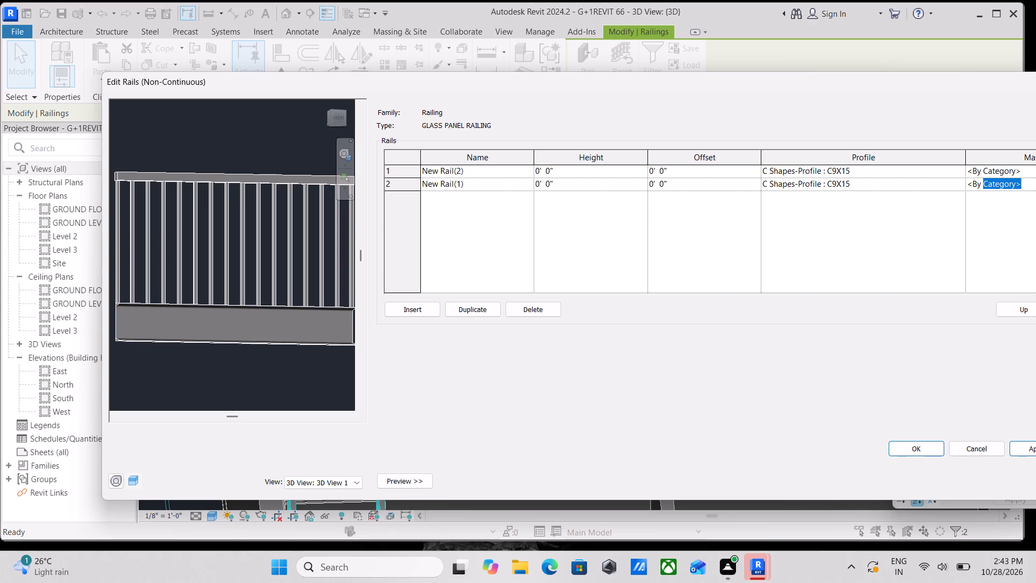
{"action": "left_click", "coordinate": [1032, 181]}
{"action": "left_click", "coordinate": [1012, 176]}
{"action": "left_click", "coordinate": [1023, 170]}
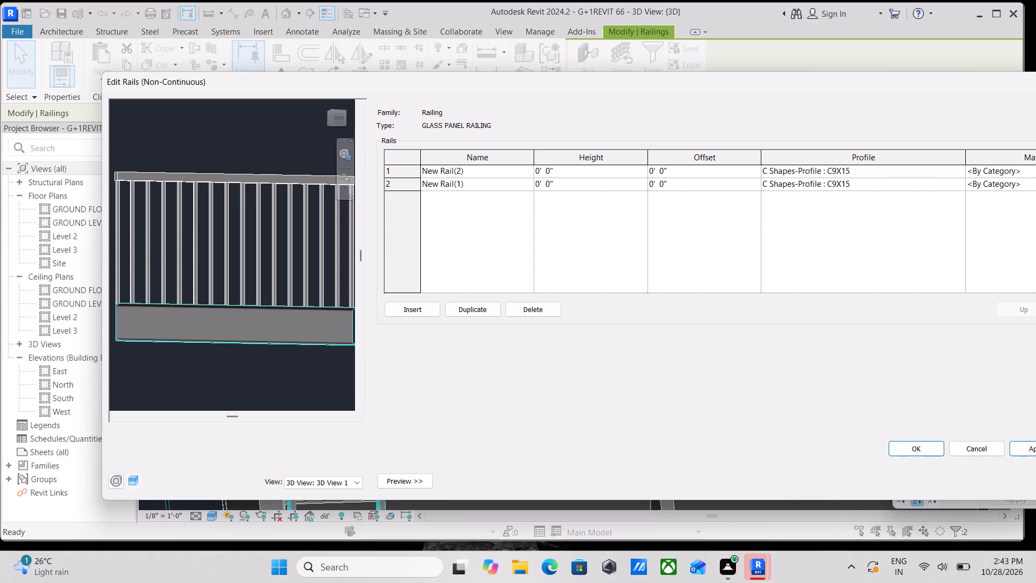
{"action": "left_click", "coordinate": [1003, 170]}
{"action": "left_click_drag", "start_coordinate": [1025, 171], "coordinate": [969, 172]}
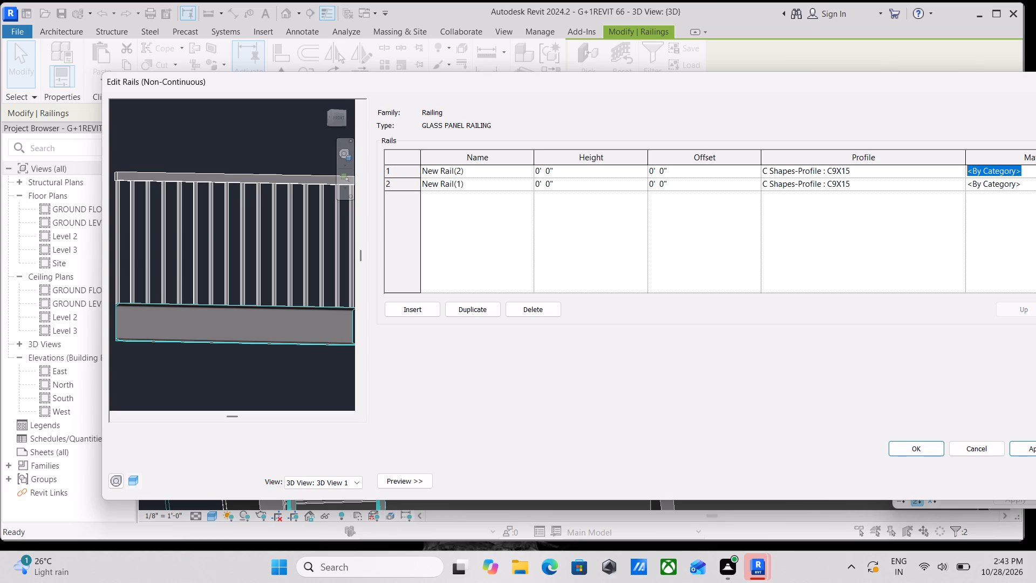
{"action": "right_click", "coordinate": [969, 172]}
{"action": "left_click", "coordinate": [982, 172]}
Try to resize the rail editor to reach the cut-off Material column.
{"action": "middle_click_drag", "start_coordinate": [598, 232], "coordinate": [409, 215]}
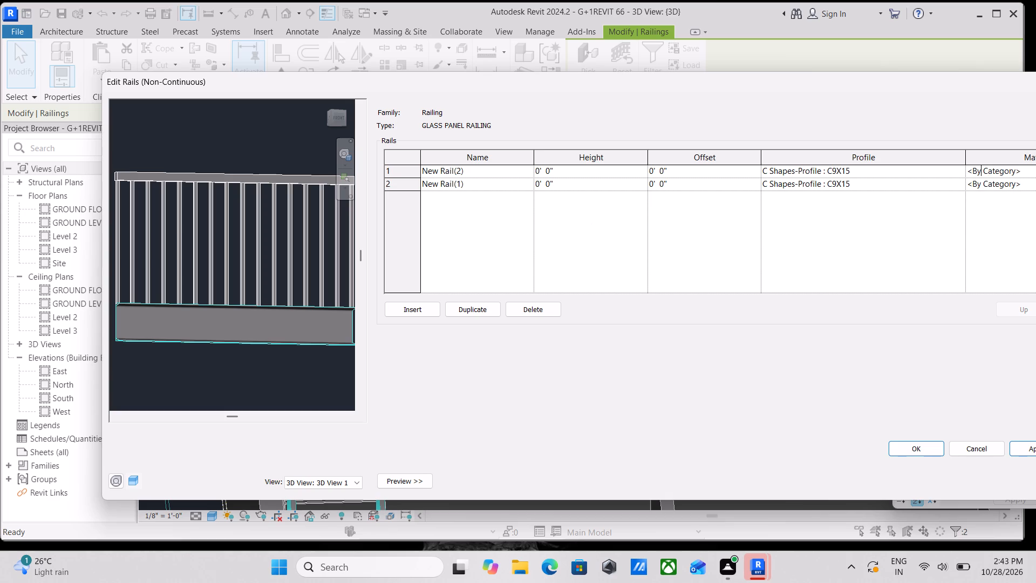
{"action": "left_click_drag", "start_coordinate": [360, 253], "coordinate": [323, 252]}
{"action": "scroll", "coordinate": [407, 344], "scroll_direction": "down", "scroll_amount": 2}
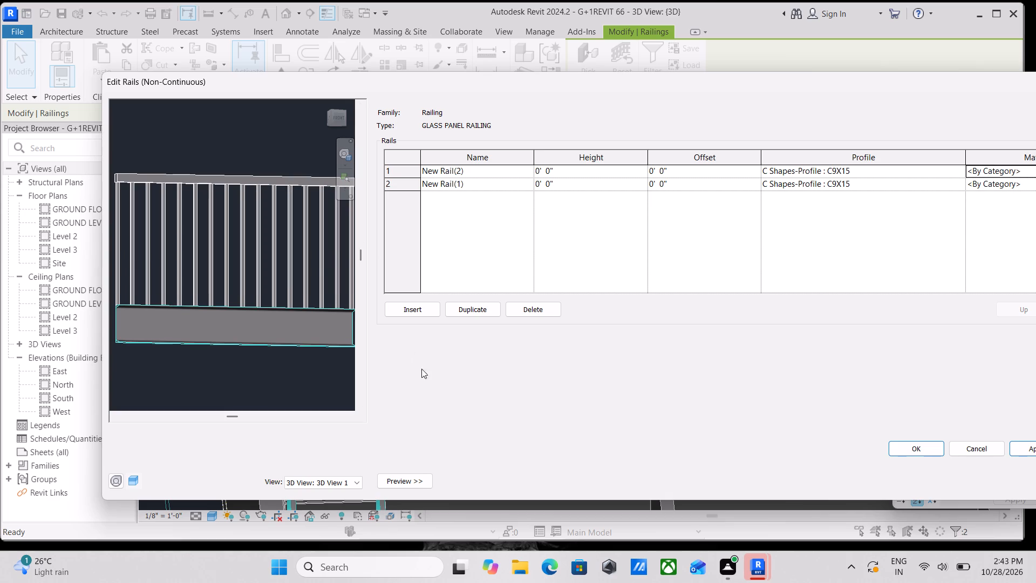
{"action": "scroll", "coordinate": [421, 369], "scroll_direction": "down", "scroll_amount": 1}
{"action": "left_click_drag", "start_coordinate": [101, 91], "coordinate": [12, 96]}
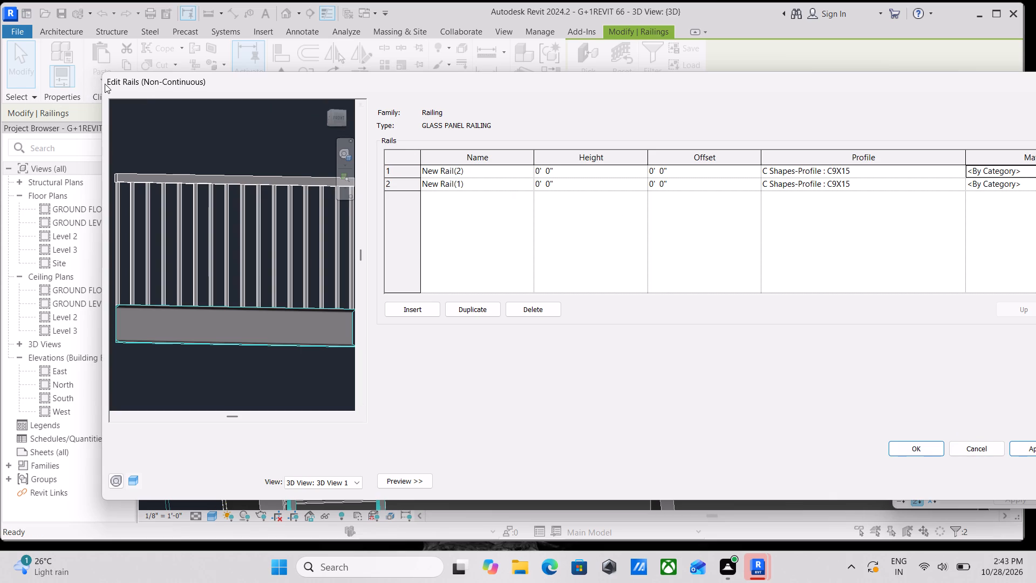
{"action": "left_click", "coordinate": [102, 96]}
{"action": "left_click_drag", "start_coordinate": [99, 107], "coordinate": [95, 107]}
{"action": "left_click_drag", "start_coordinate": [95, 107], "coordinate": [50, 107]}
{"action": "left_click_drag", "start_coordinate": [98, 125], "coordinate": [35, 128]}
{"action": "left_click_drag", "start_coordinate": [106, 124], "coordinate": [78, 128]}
Open the material selection for New Rail(2) from its By Category cell and create a new default material.
{"action": "left_click_drag", "start_coordinate": [985, 82], "coordinate": [792, 85]}
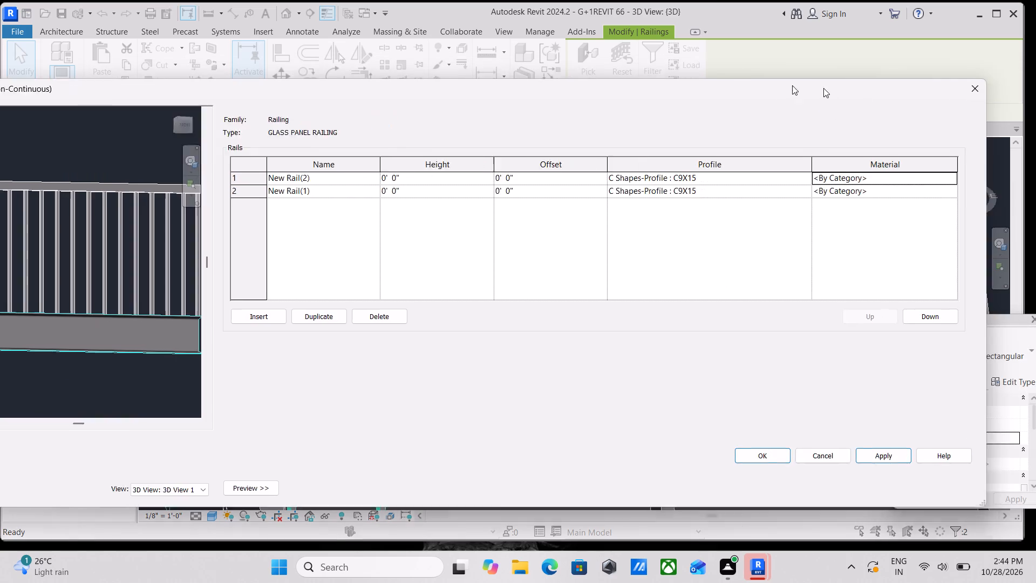
{"action": "left_click_drag", "start_coordinate": [792, 85], "coordinate": [739, 85]}
{"action": "left_click", "coordinate": [862, 179]}
{"action": "left_click", "coordinate": [858, 173]}
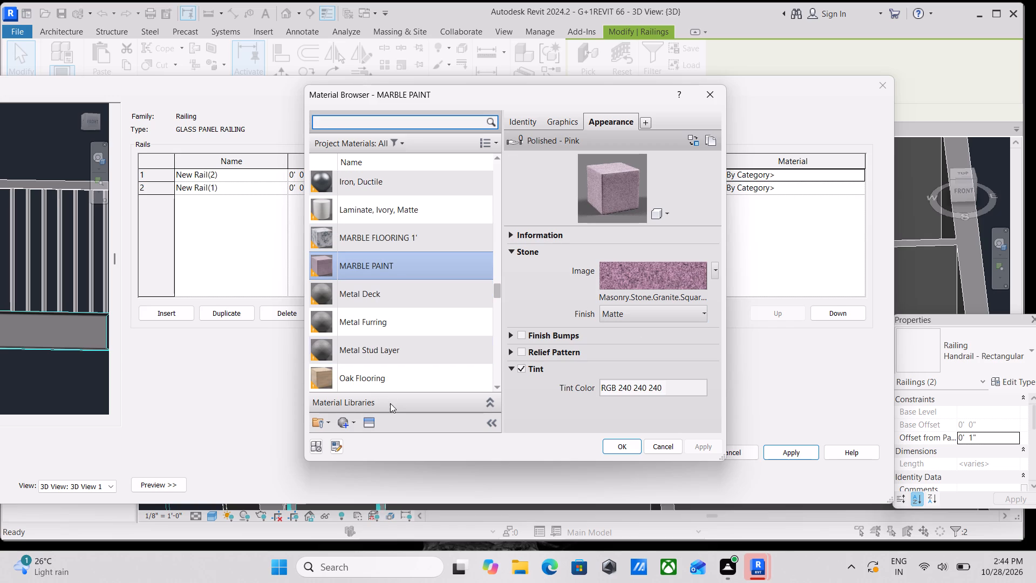
{"action": "left_click", "coordinate": [345, 422]}
{"action": "left_click", "coordinate": [357, 437]}
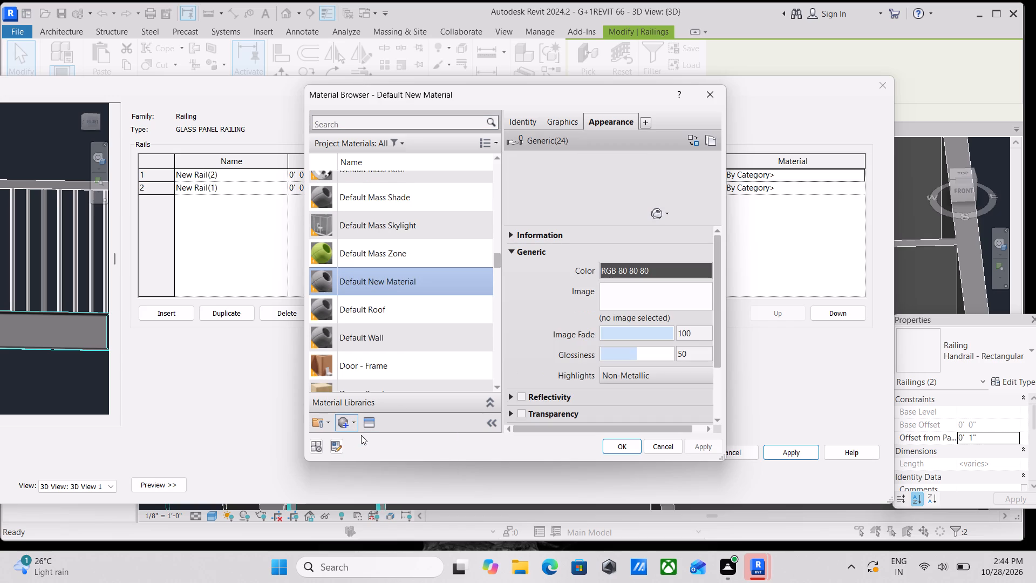
Search the project materials for CLAD and assign Clad - White to New Rail(2).
{"action": "scroll", "coordinate": [372, 320], "scroll_direction": "down", "scroll_amount": 6}
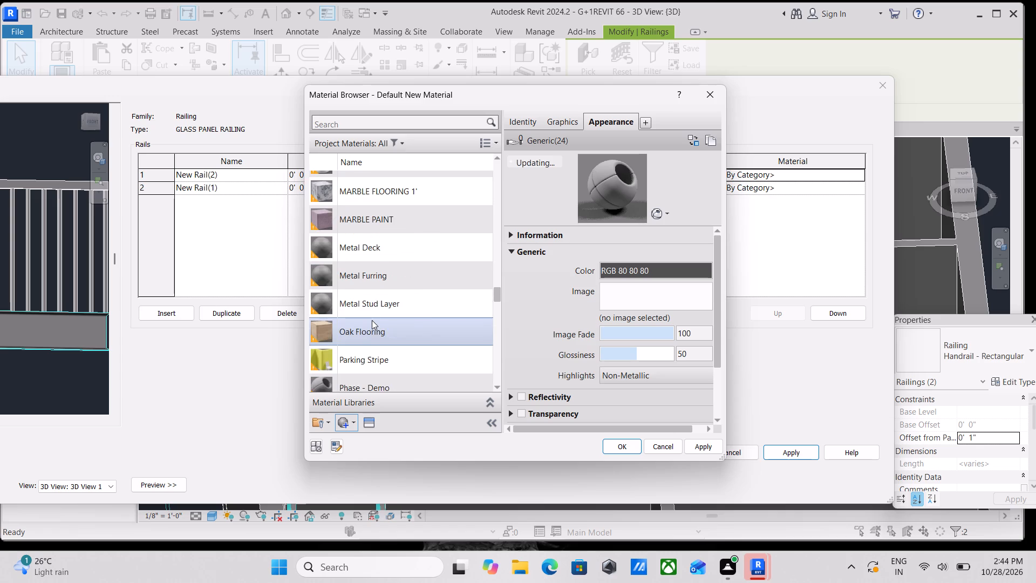
{"action": "scroll", "coordinate": [372, 320], "scroll_direction": "down", "scroll_amount": 5}
{"action": "scroll", "coordinate": [372, 320], "scroll_direction": "up", "scroll_amount": 3}
{"action": "scroll", "coordinate": [372, 320], "scroll_direction": "down", "scroll_amount": 10}
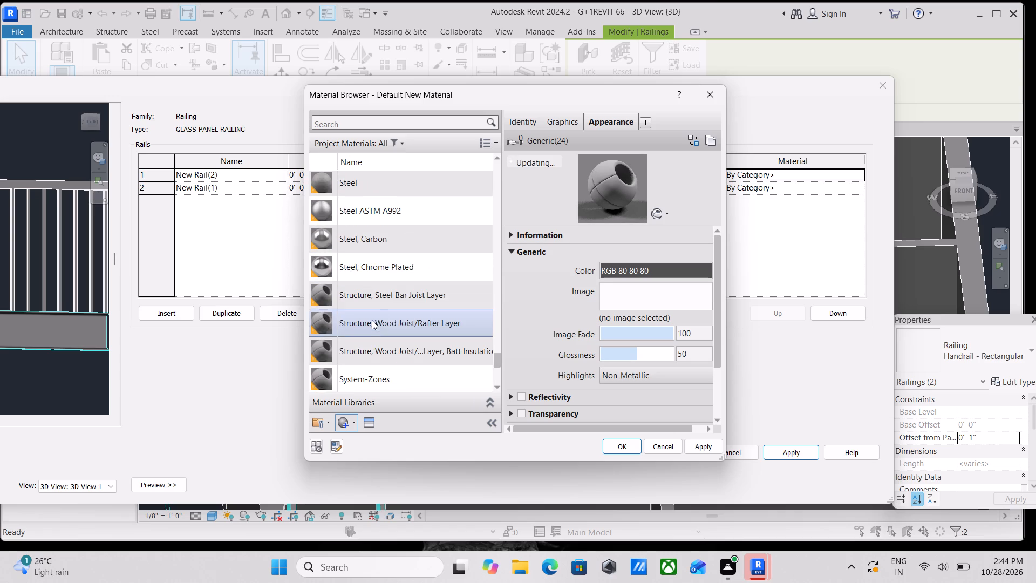
{"action": "left_click", "coordinate": [404, 124]}
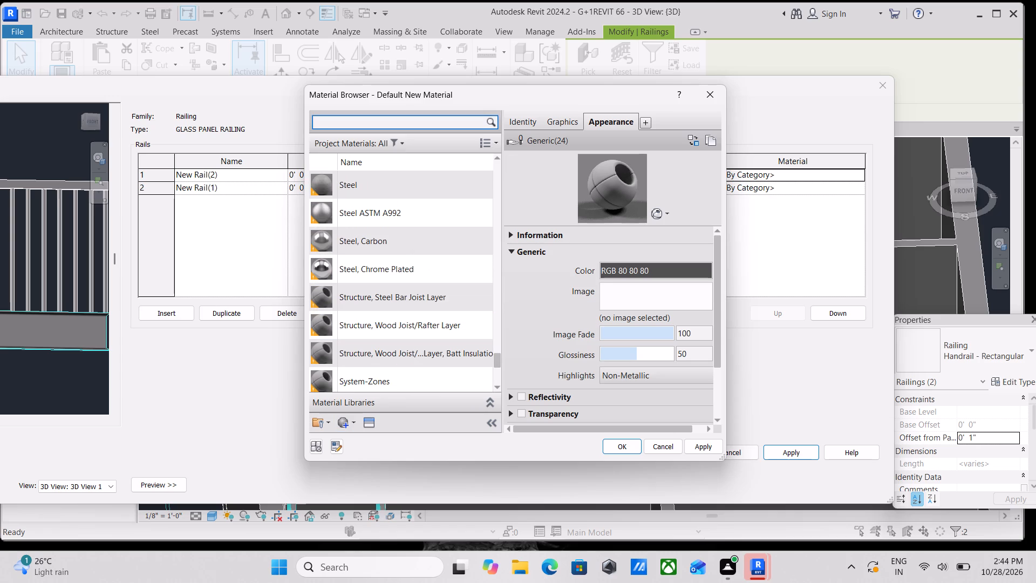
{"action": "type", "text": "CLAD"}
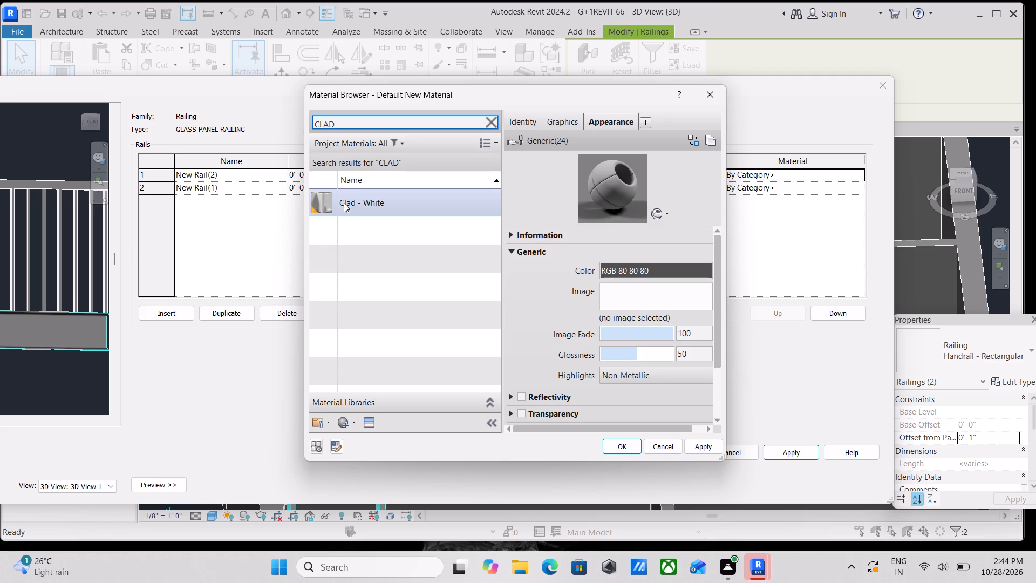
{"action": "left_click", "coordinate": [344, 203]}
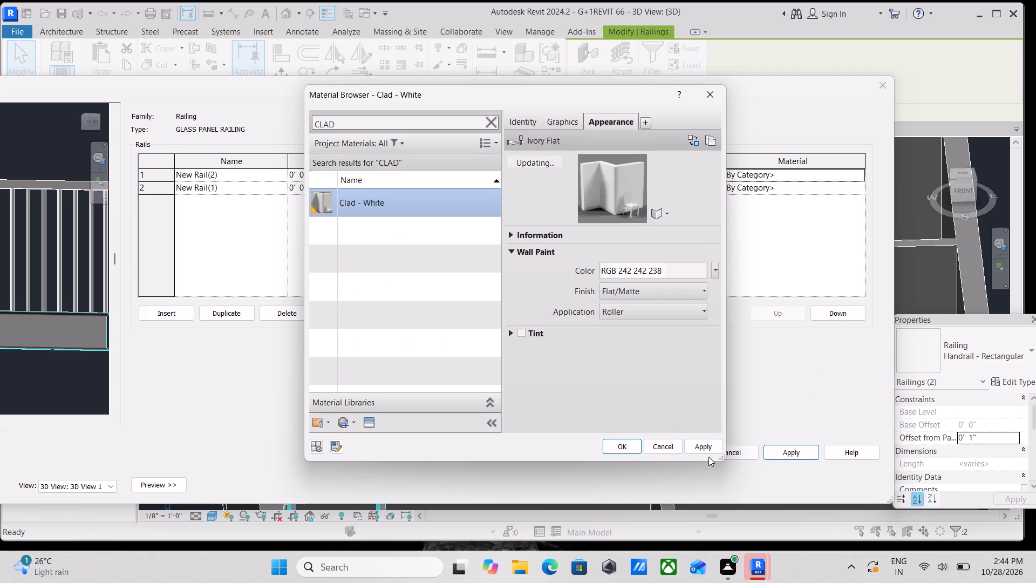
{"action": "left_click", "coordinate": [706, 449]}
{"action": "left_click", "coordinate": [613, 446]}
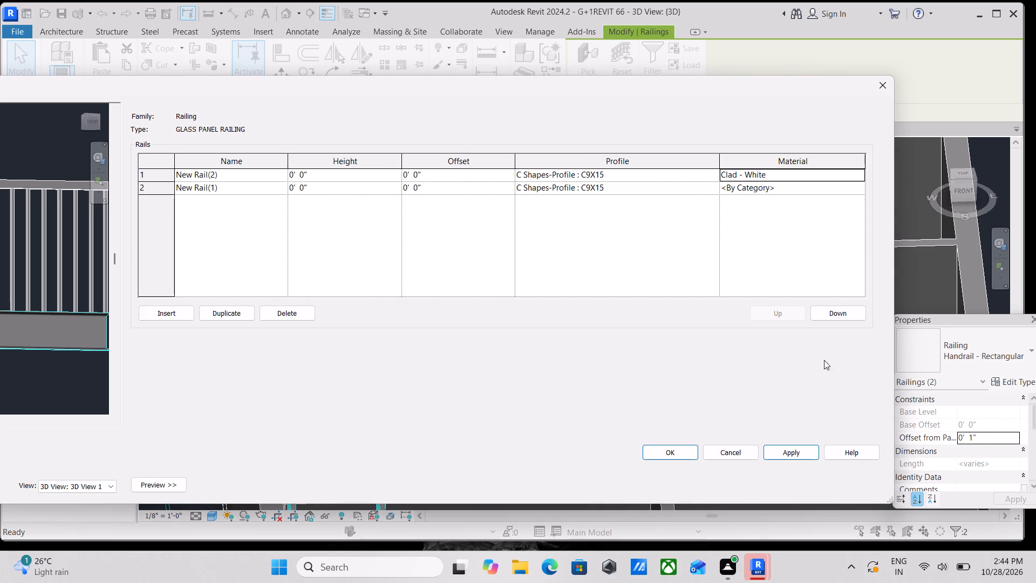
Assign Clad - White to New Rail(1) as well, apply the rail structure and close the rail editor.
{"action": "left_click", "coordinate": [855, 188]}
{"action": "left_click", "coordinate": [857, 187]}
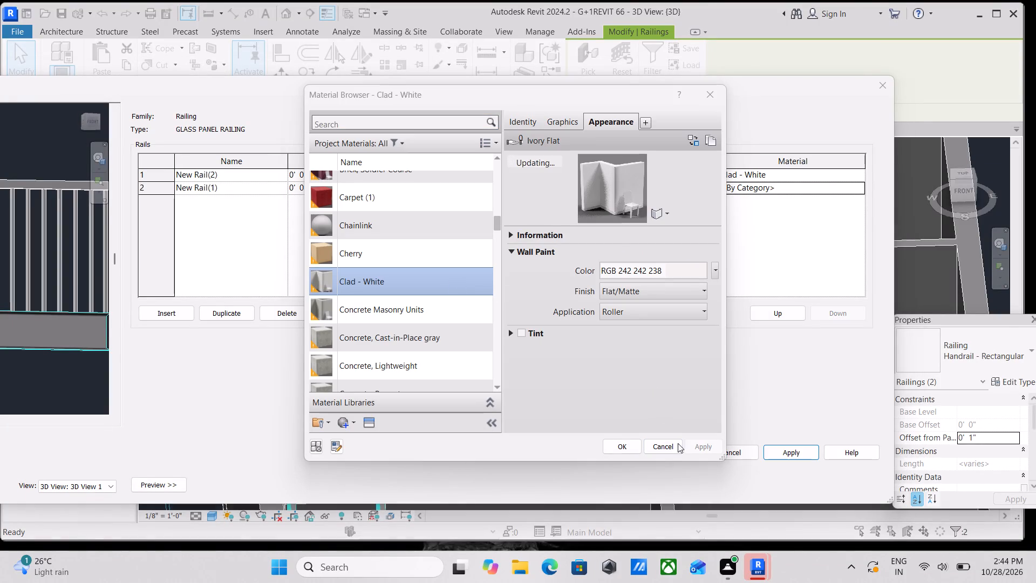
{"action": "left_click", "coordinate": [614, 445]}
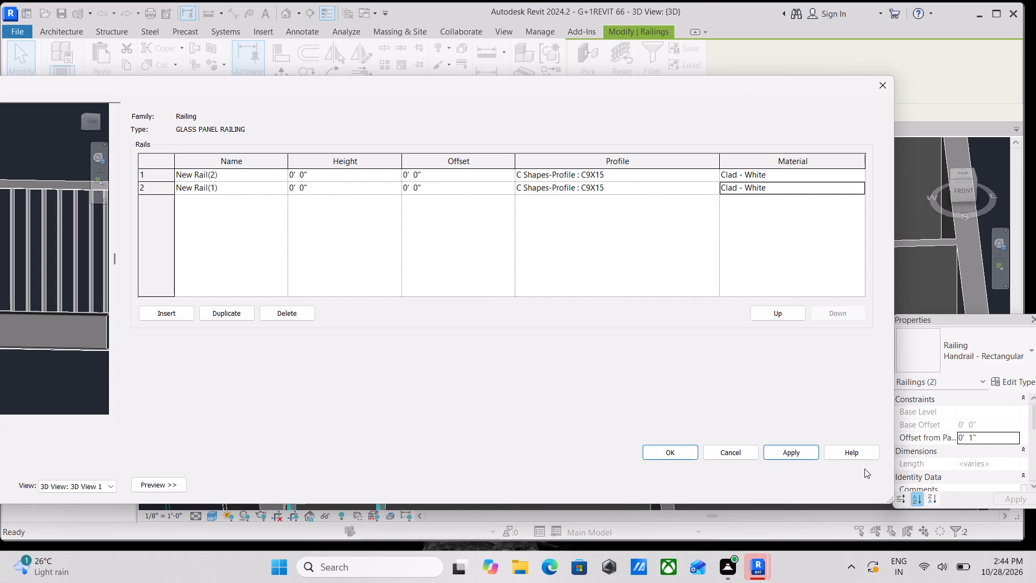
{"action": "left_click", "coordinate": [792, 452]}
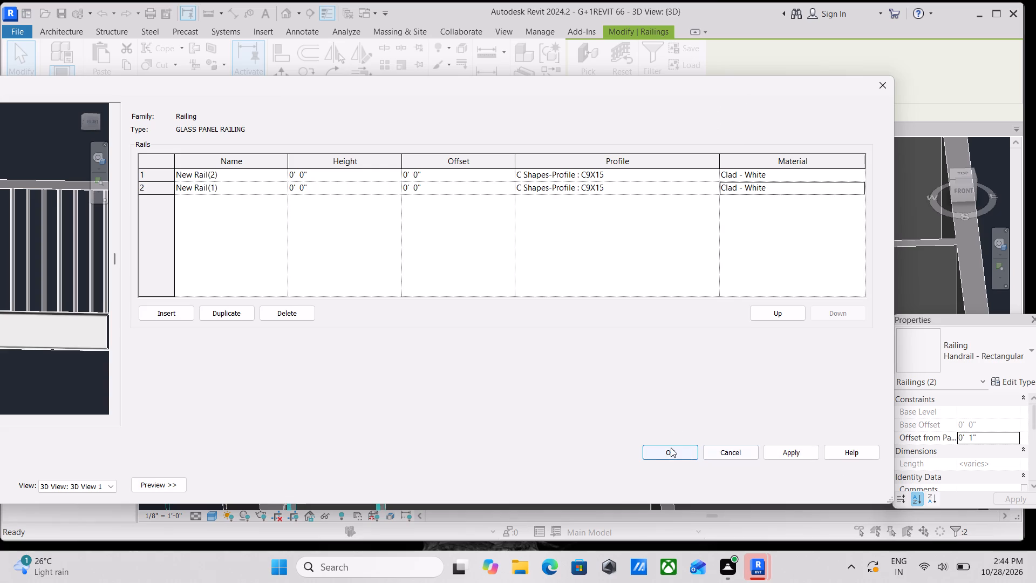
{"action": "left_click", "coordinate": [785, 451]}
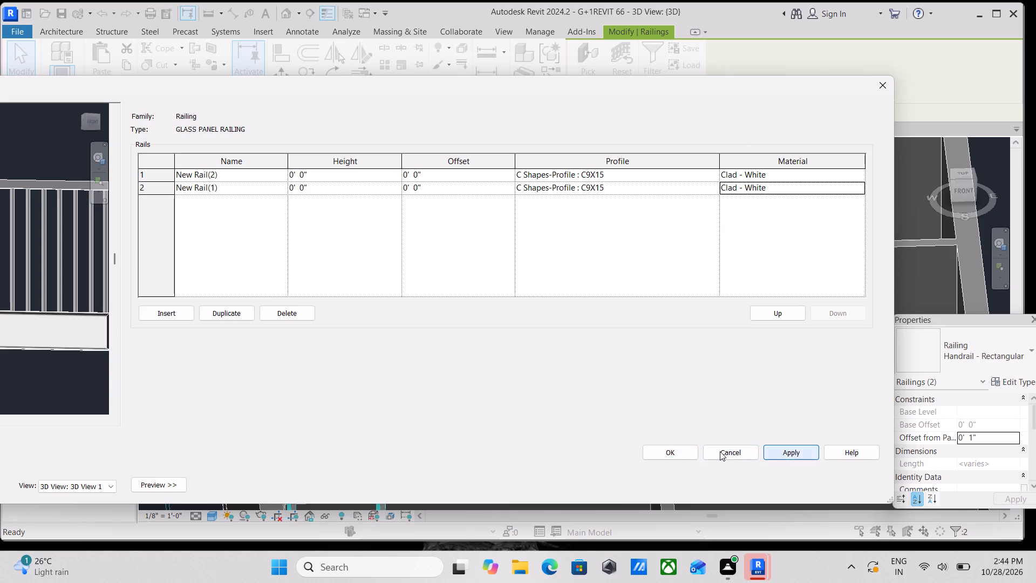
{"action": "left_click", "coordinate": [665, 451]}
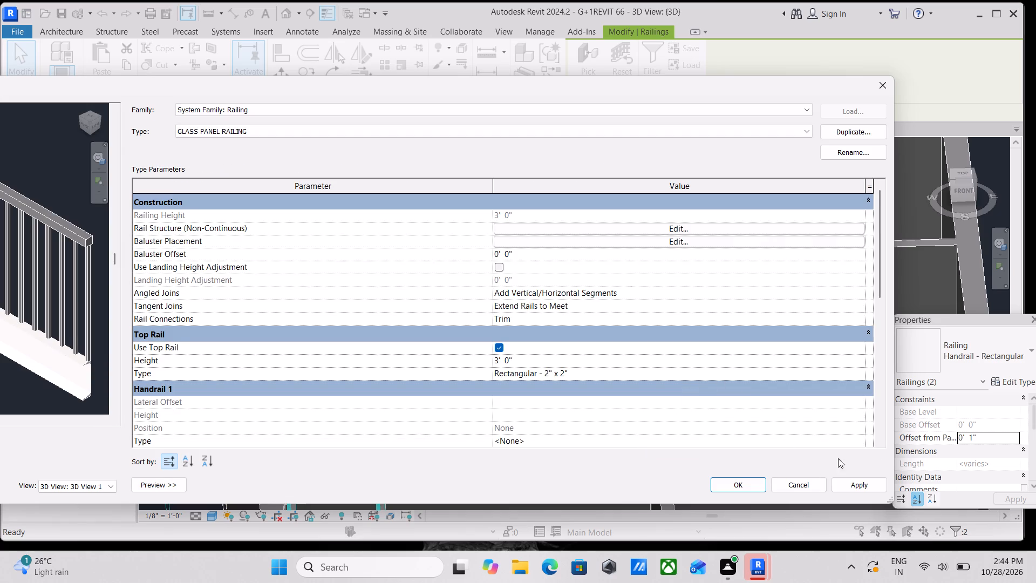
Examine the bottom rail and balusters of the GLASS PANEL RAILING type in the type preview.
{"action": "scroll", "coordinate": [119, 331], "scroll_direction": "down", "scroll_amount": 2}
{"action": "middle_click_drag", "start_coordinate": [61, 349], "coordinate": [204, 339]}
{"action": "scroll", "coordinate": [98, 329], "scroll_direction": "up", "scroll_amount": 3}
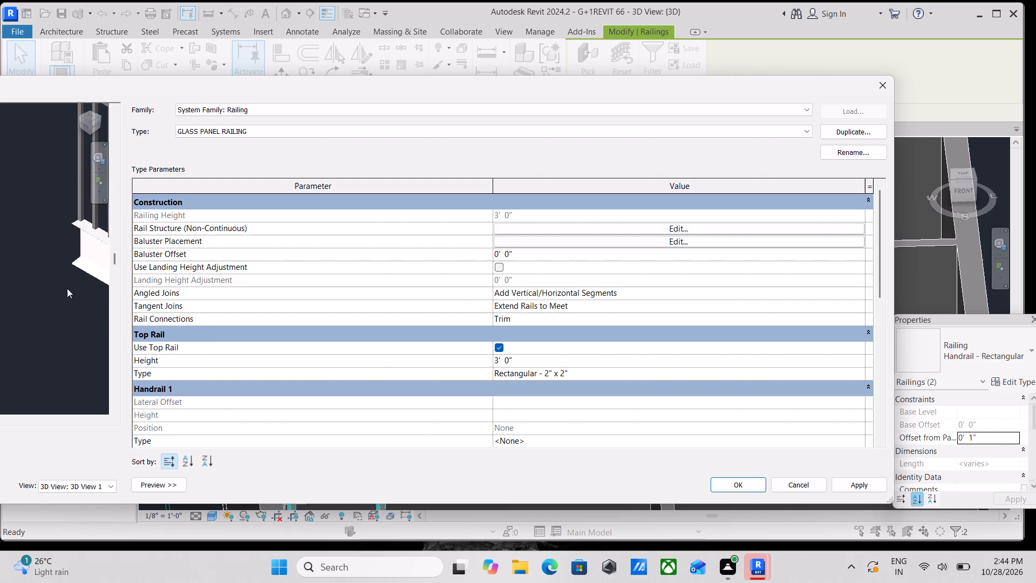
{"action": "scroll", "coordinate": [67, 288], "scroll_direction": "up", "scroll_amount": 2}
{"action": "middle_click_drag", "start_coordinate": [67, 281], "coordinate": [0, 313]}
{"action": "scroll", "coordinate": [44, 265], "scroll_direction": "up", "scroll_amount": 3}
{"action": "scroll", "coordinate": [47, 265], "scroll_direction": "down", "scroll_amount": 1}
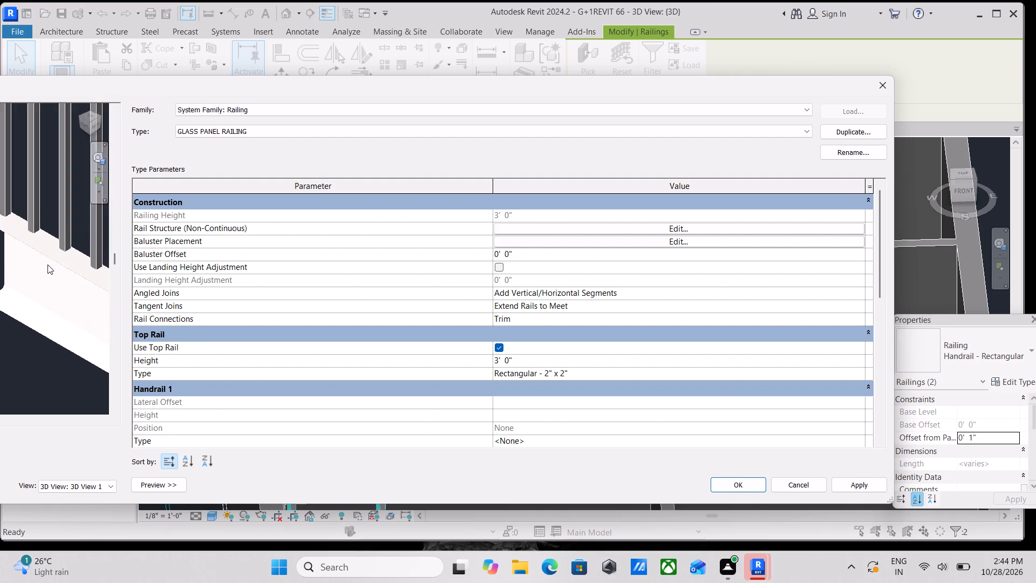
{"action": "scroll", "coordinate": [47, 265], "scroll_direction": "down", "scroll_amount": 5}
{"action": "middle_click_drag", "start_coordinate": [49, 265], "coordinate": [49, 292]}
{"action": "scroll", "coordinate": [49, 290], "scroll_direction": "down", "scroll_amount": 1}
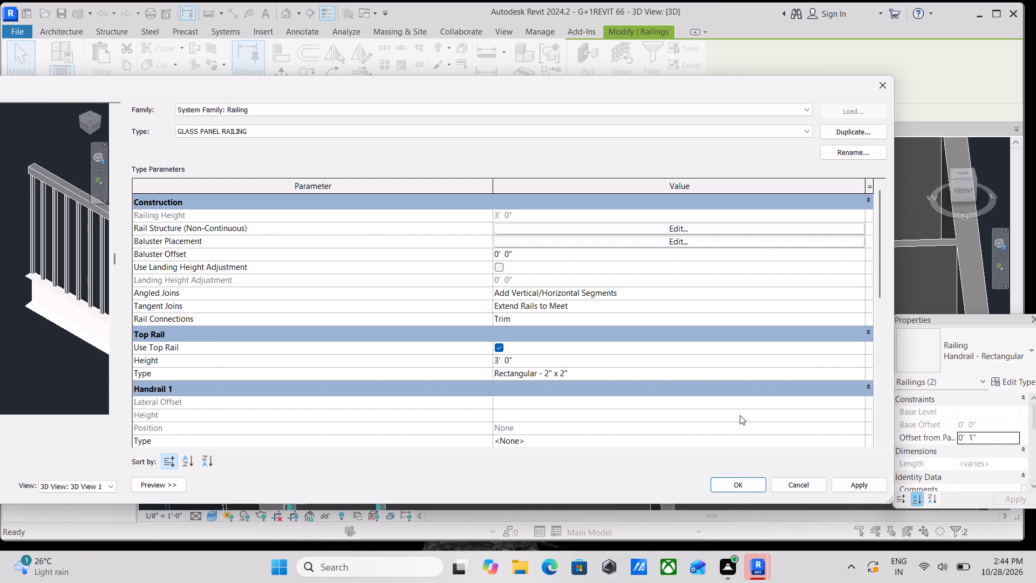
Apply the GLASS PANEL RAILING type to the two selected stair railings and clear the selection.
{"action": "left_click", "coordinate": [855, 484]}
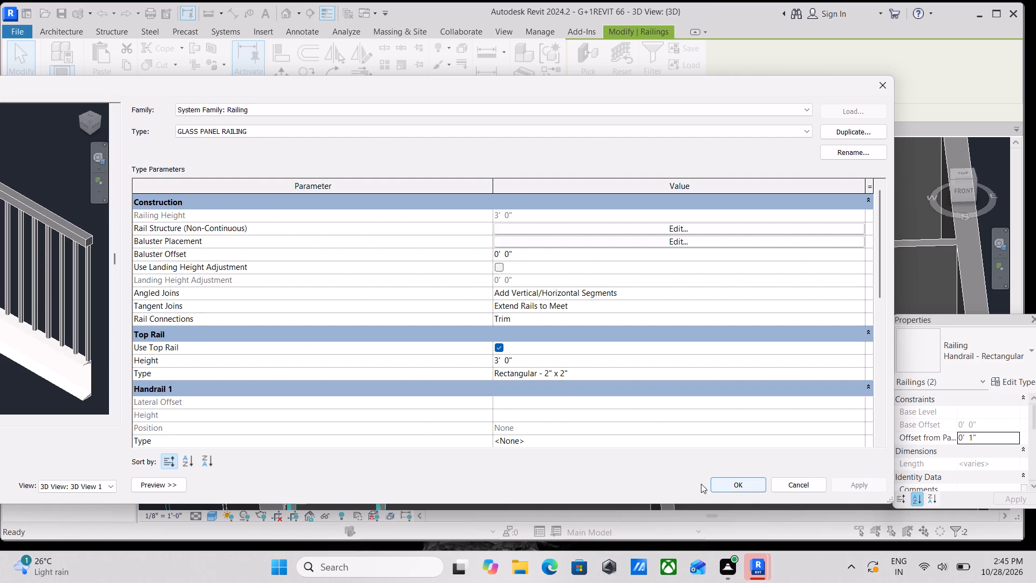
{"action": "left_click", "coordinate": [738, 484]}
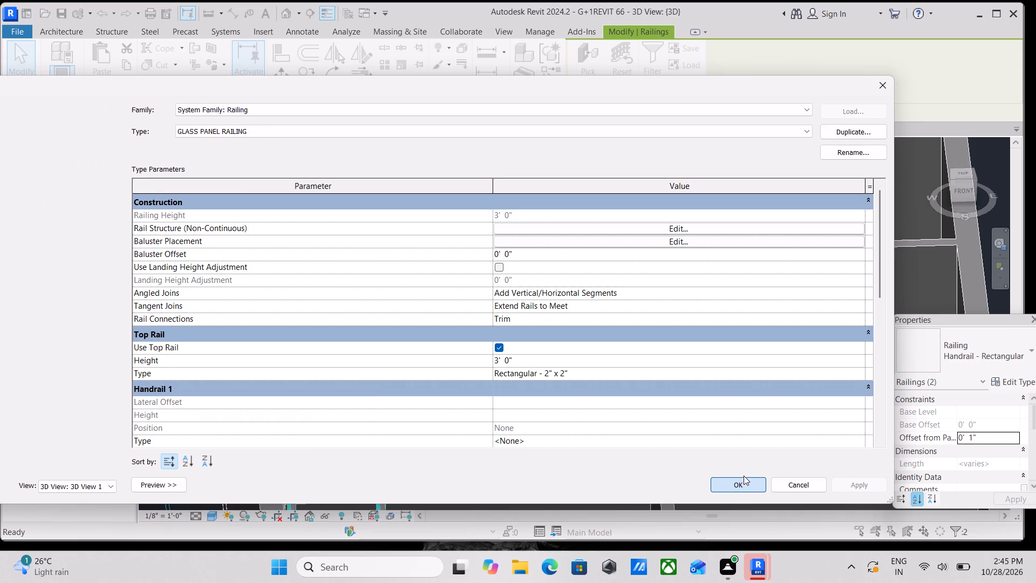
{"action": "scroll", "coordinate": [523, 351], "scroll_direction": "down", "scroll_amount": 1}
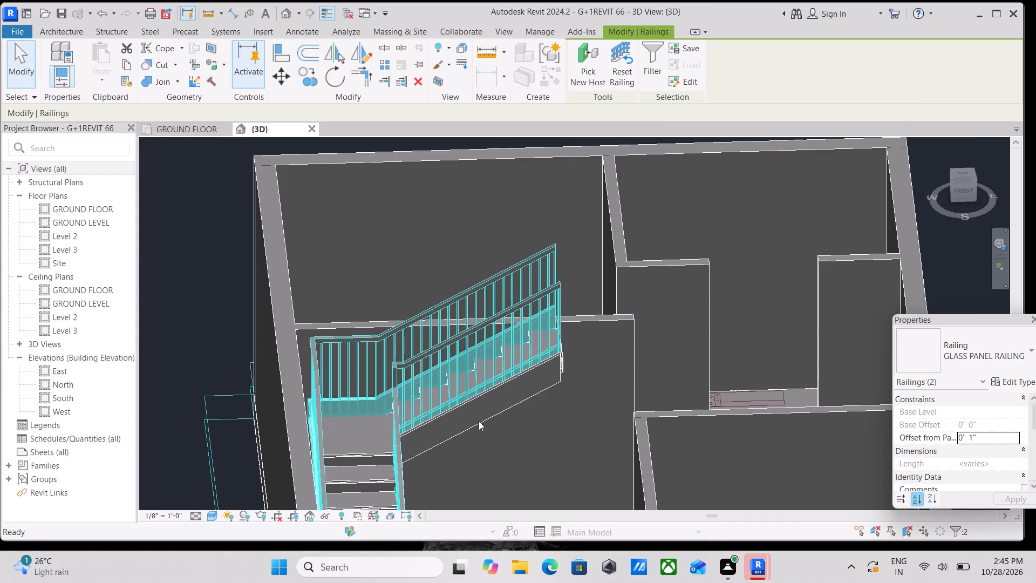
{"action": "key", "text": "Escape"}
Examine the stair railings and the outer side of the stair flight next to the landing in the 3D model.
{"action": "scroll", "coordinate": [431, 466], "scroll_direction": "up", "scroll_amount": 6}
{"action": "scroll", "coordinate": [437, 423], "scroll_direction": "down", "scroll_amount": 2}
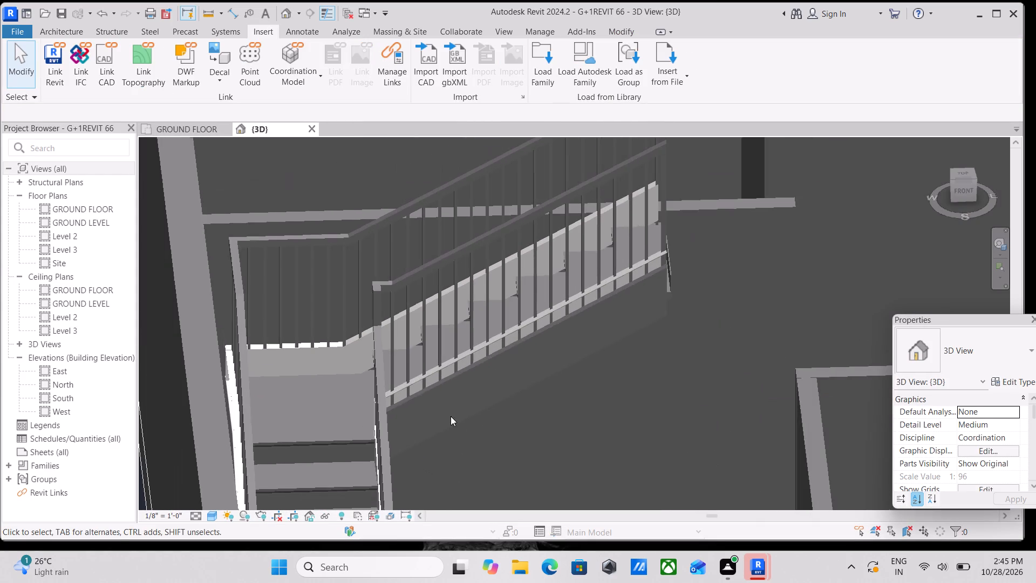
{"action": "middle_click_drag", "start_coordinate": [472, 412], "coordinate": [528, 379]}
{"action": "middle_click_drag", "start_coordinate": [509, 381], "coordinate": [636, 466], "text": "shift"}
{"action": "middle_click_drag", "start_coordinate": [556, 424], "coordinate": [428, 365], "text": "shift"}
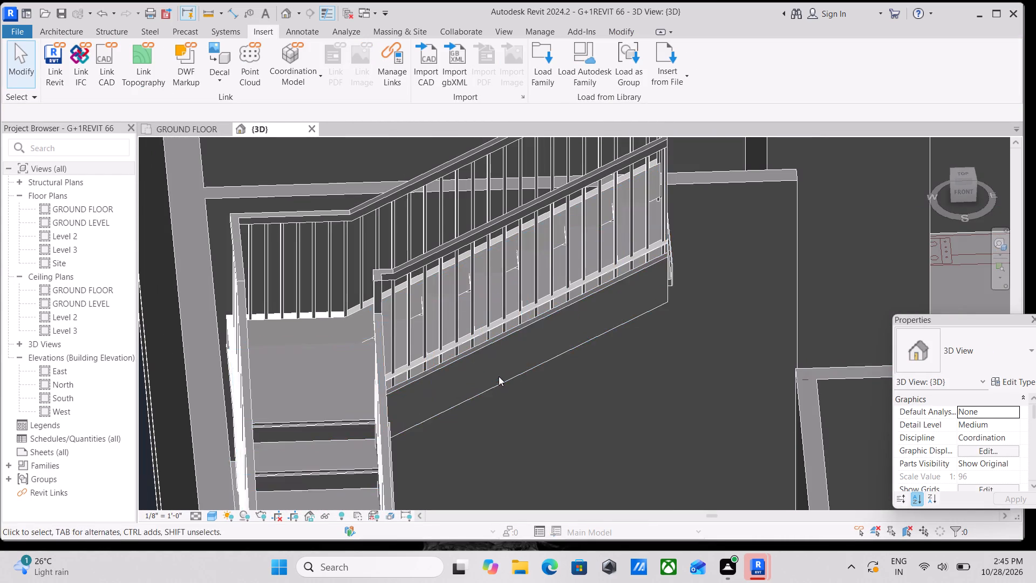
{"action": "scroll", "coordinate": [678, 286], "scroll_direction": "up", "scroll_amount": 1}
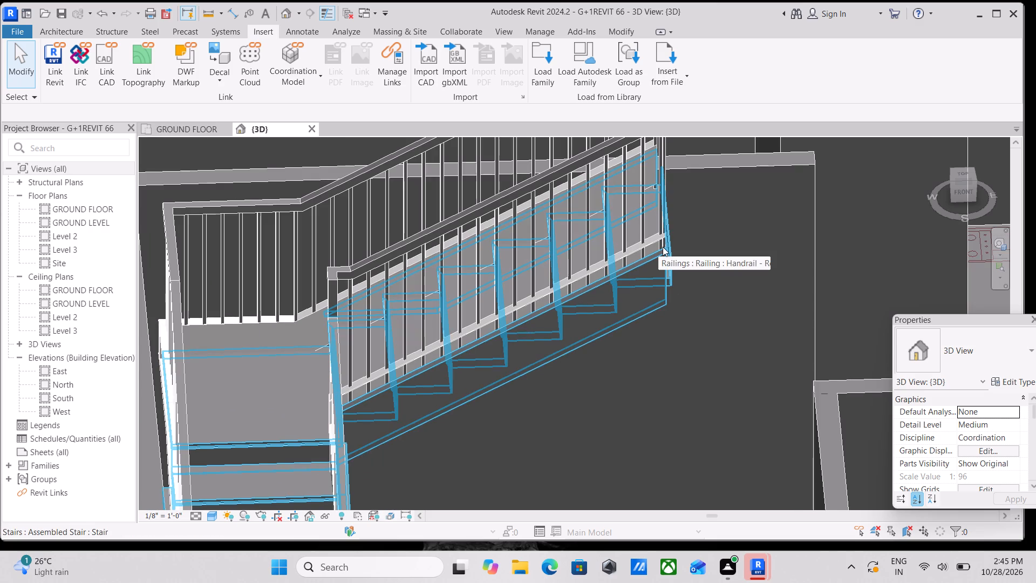
{"action": "left_click", "coordinate": [664, 307]}
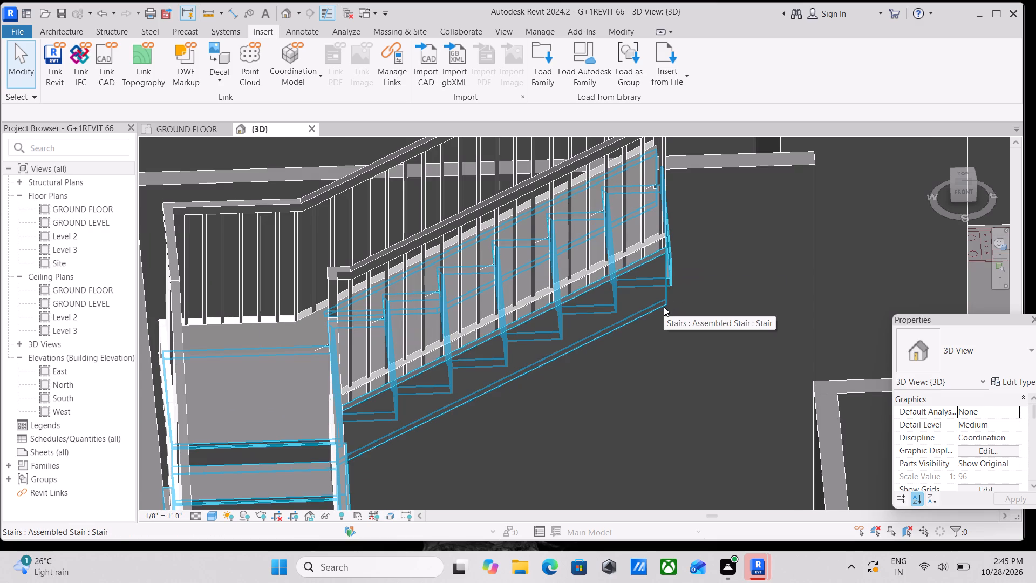
{"action": "scroll", "coordinate": [664, 304], "scroll_direction": "up", "scroll_amount": 3}
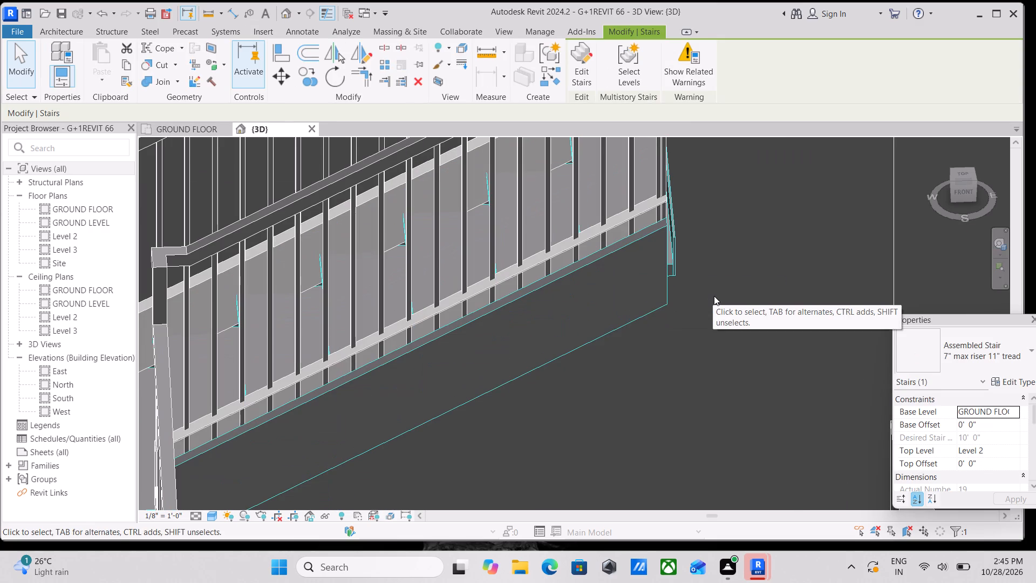
{"action": "key", "text": "Escape"}
{"action": "scroll", "coordinate": [552, 329], "scroll_direction": "down", "scroll_amount": 2}
{"action": "middle_click_drag", "start_coordinate": [552, 329], "coordinate": [632, 257]}
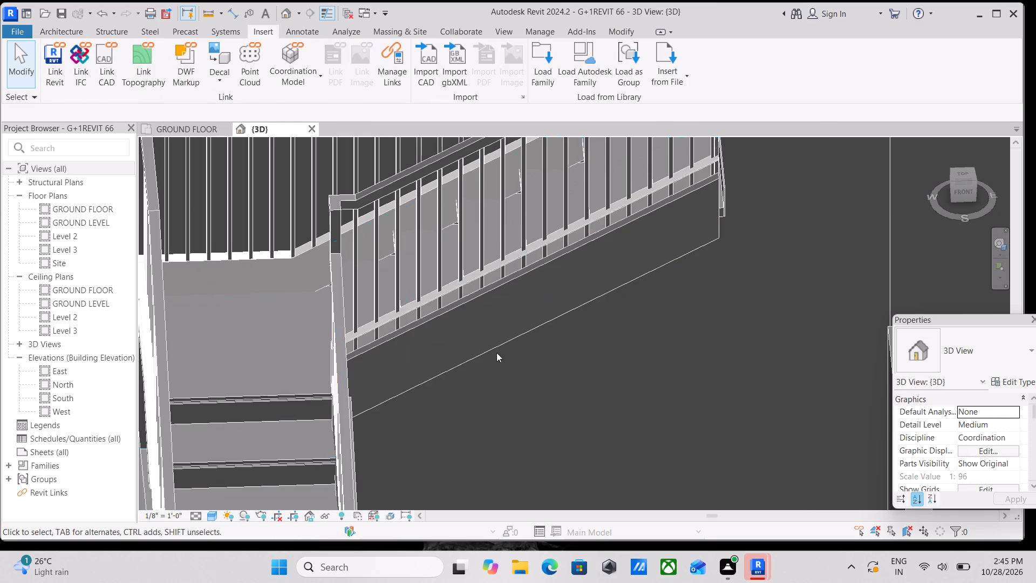
{"action": "key", "text": "Escape"}
{"action": "scroll", "coordinate": [452, 342], "scroll_direction": "down", "scroll_amount": 2}
{"action": "middle_click_drag", "start_coordinate": [452, 342], "coordinate": [545, 255]}
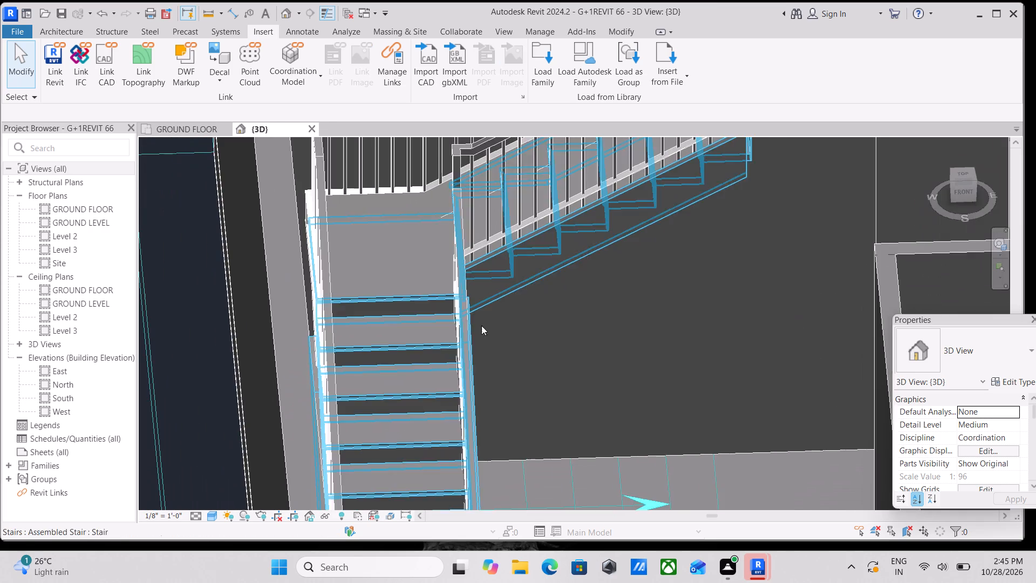
Inspect both stair flights, their white bottom rails and the stair's side face from other angles.
{"action": "scroll", "coordinate": [460, 324], "scroll_direction": "down", "scroll_amount": 2}
{"action": "middle_click_drag", "start_coordinate": [513, 372], "coordinate": [410, 327], "text": "shift"}
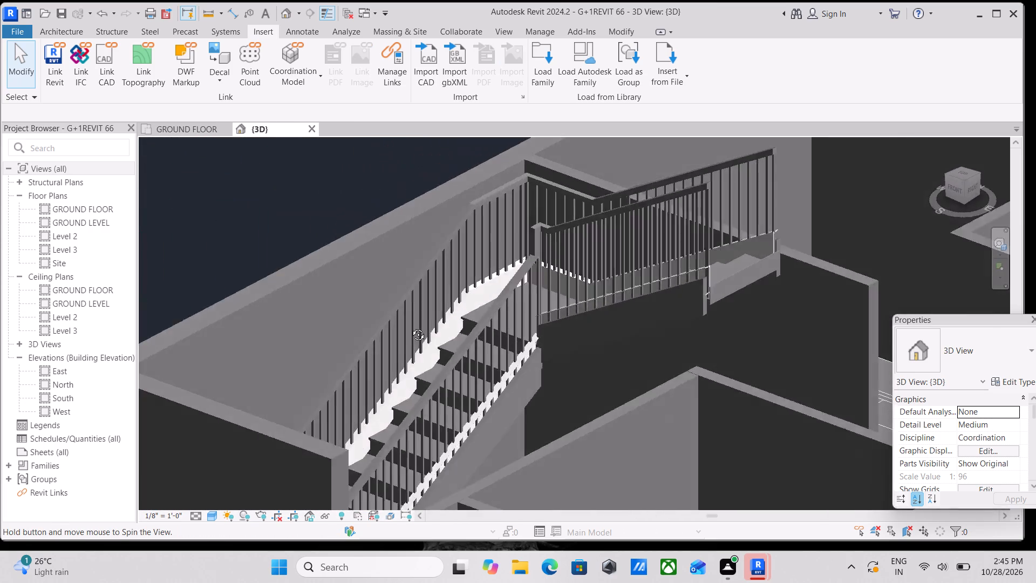
{"action": "middle_click_drag", "start_coordinate": [410, 327], "coordinate": [464, 403], "text": "shift"}
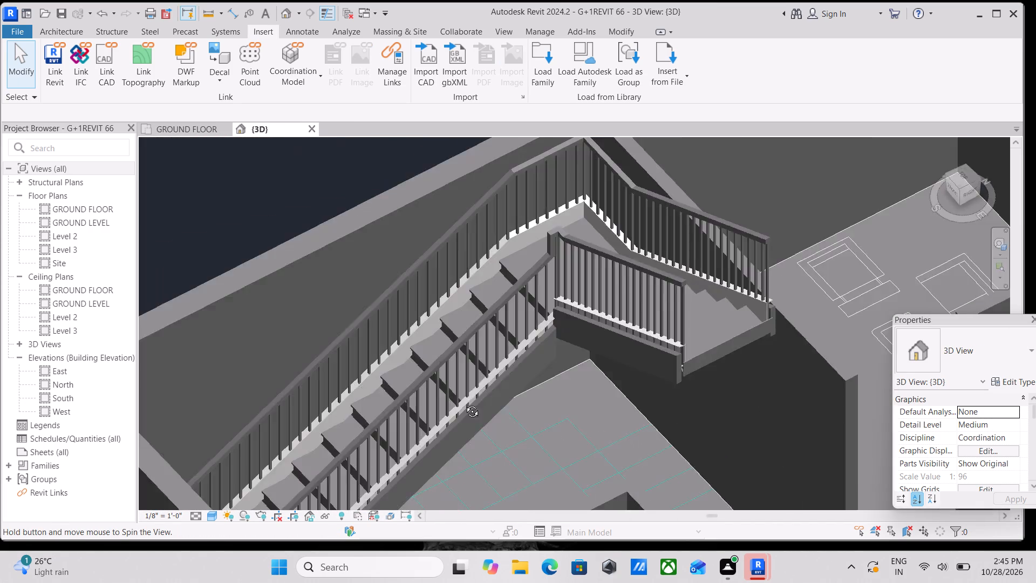
{"action": "middle_click_drag", "start_coordinate": [464, 403], "coordinate": [594, 347], "text": "shift"}
{"action": "scroll", "coordinate": [452, 241], "scroll_direction": "up", "scroll_amount": 3}
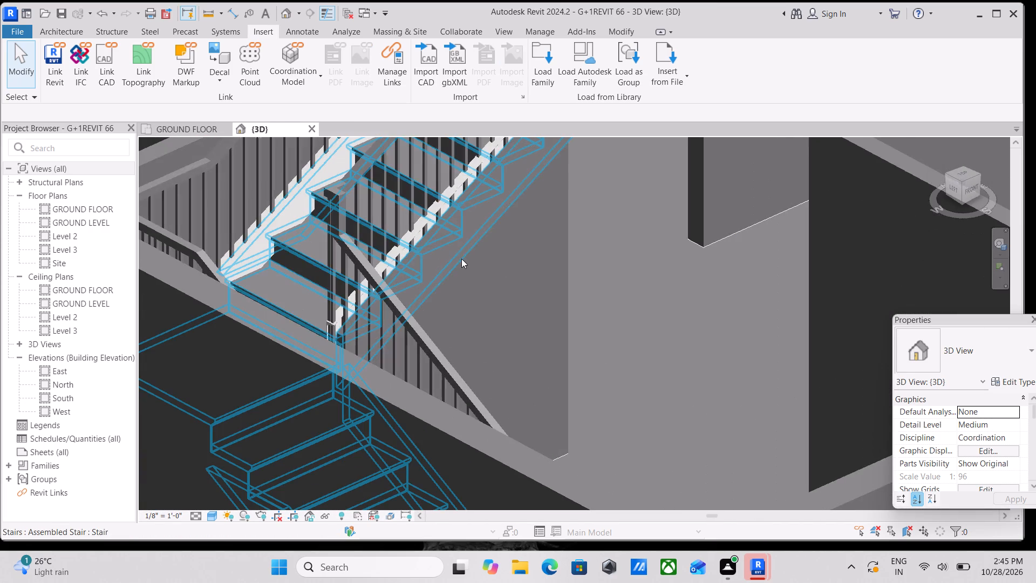
{"action": "middle_click_drag", "start_coordinate": [482, 238], "coordinate": [476, 421]}
{"action": "scroll", "coordinate": [477, 409], "scroll_direction": "up", "scroll_amount": 1}
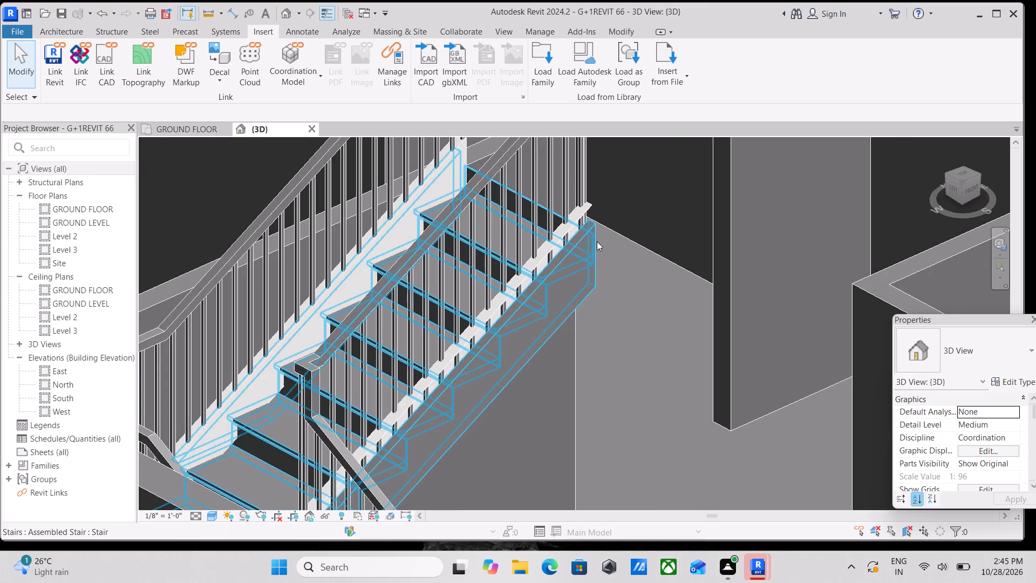
{"action": "left_click", "coordinate": [600, 235]}
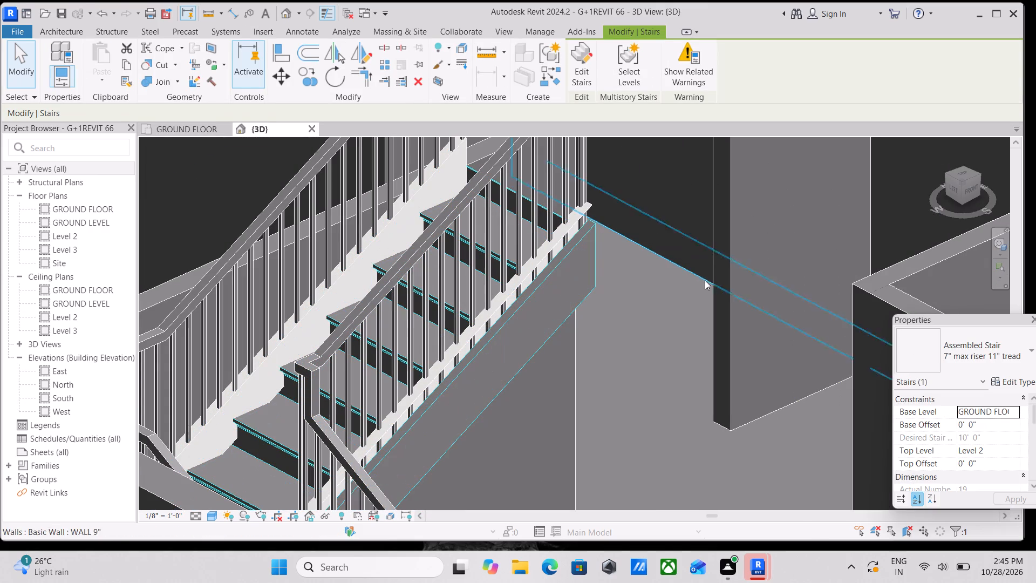
{"action": "scroll", "coordinate": [659, 356], "scroll_direction": "down", "scroll_amount": 3}
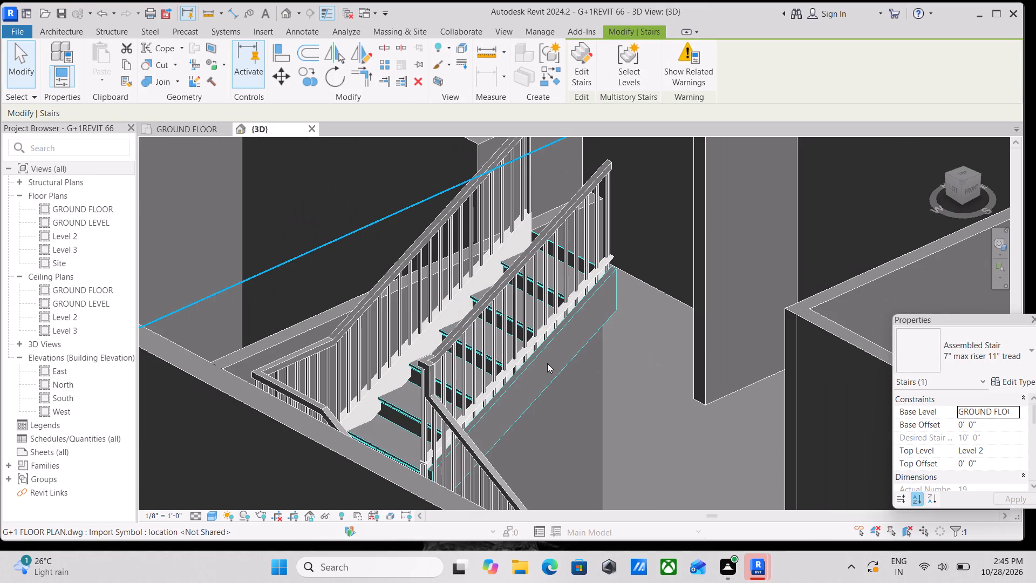
{"action": "key", "text": "Escape"}
{"action": "scroll", "coordinate": [572, 354], "scroll_direction": "down", "scroll_amount": 3}
{"action": "key", "text": "Escape"}
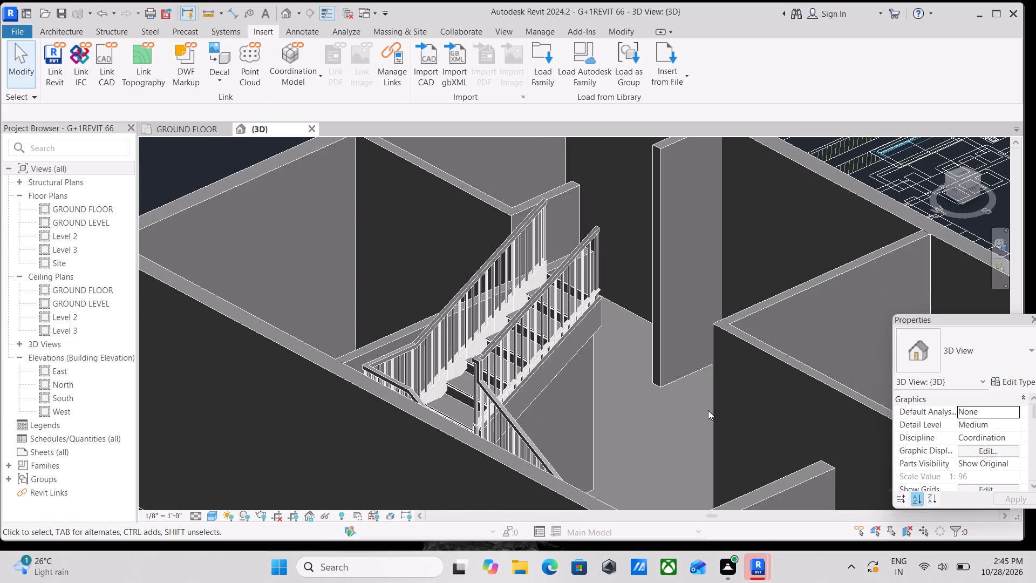
Paint the outer side face of the lower stair flight's stringer and its adjoining narrow face with the Clad - White material.
{"action": "type", "text": "PT"}
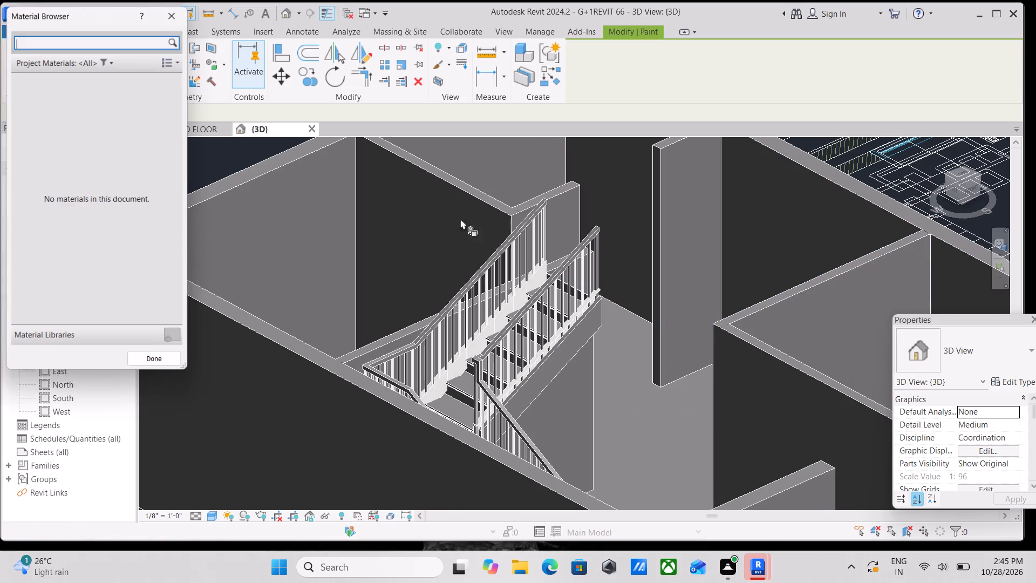
{"action": "scroll", "coordinate": [73, 279], "scroll_direction": "down", "scroll_amount": 3}
{"action": "scroll", "coordinate": [76, 274], "scroll_direction": "up", "scroll_amount": 2}
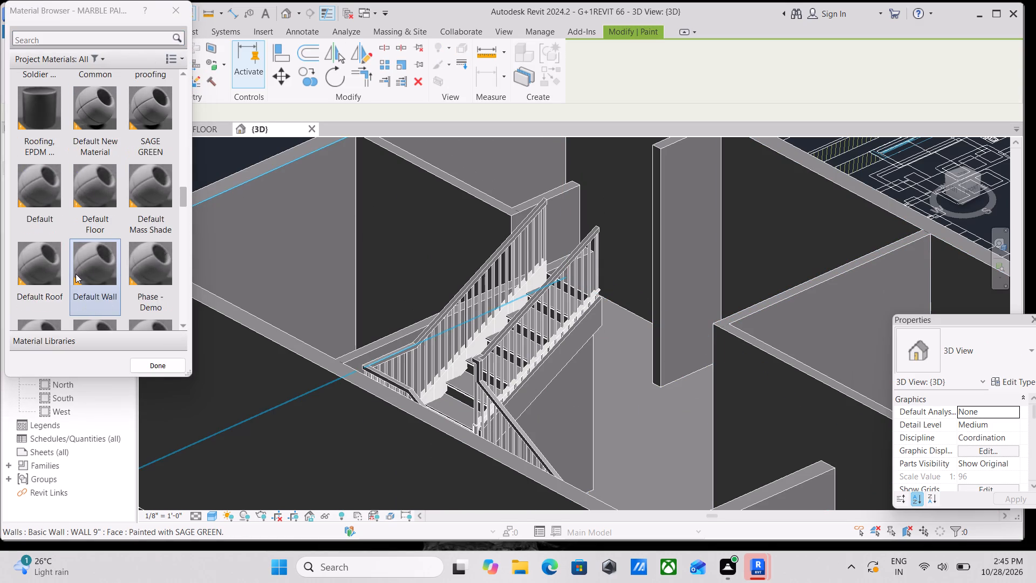
{"action": "scroll", "coordinate": [76, 274], "scroll_direction": "up", "scroll_amount": 1}
{"action": "scroll", "coordinate": [83, 47], "scroll_direction": "up", "scroll_amount": 4}
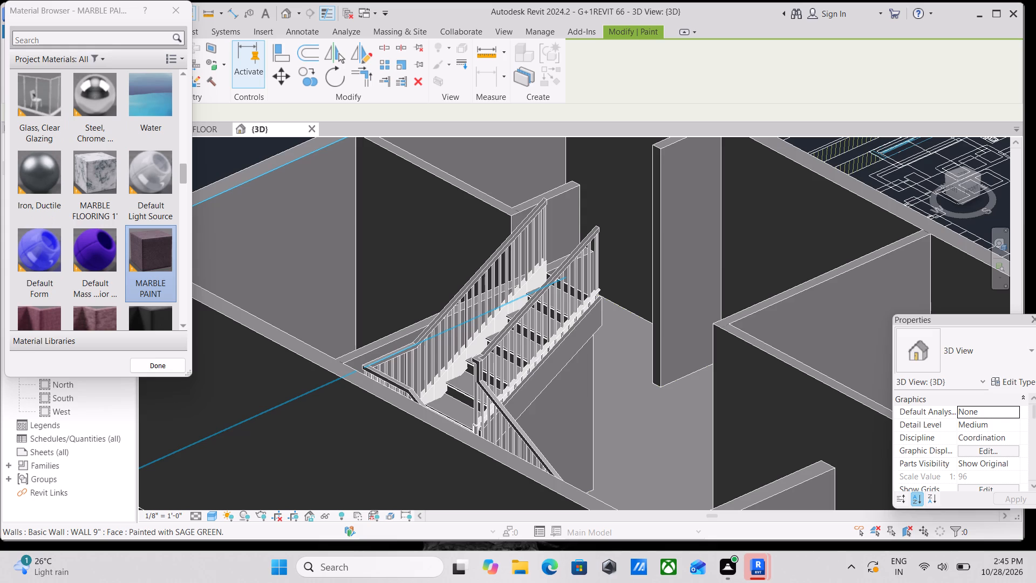
{"action": "left_click", "coordinate": [83, 42]}
{"action": "type", "text": "CLAD"}
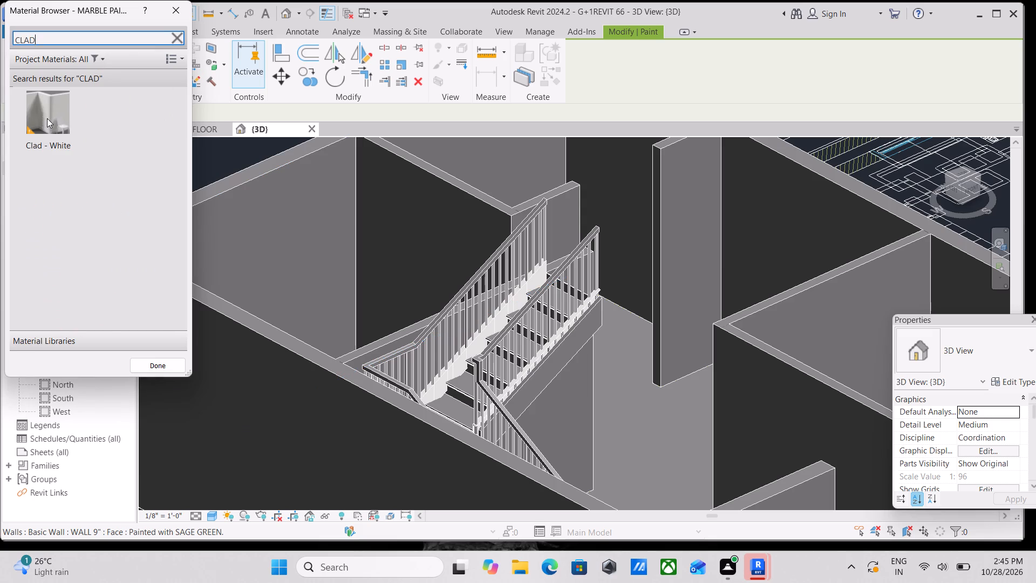
{"action": "double_click", "coordinate": [46, 120]}
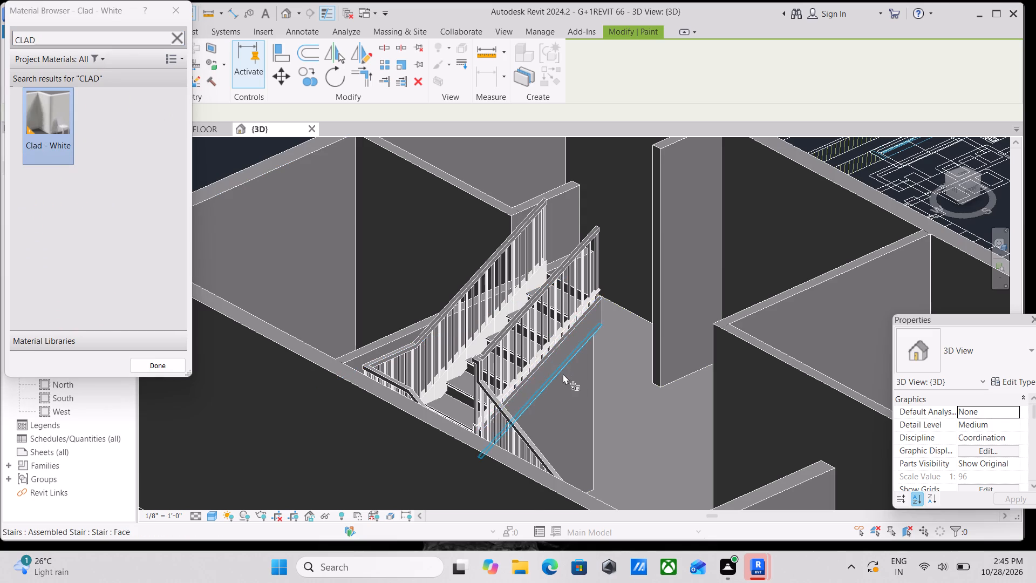
{"action": "scroll", "coordinate": [563, 374], "scroll_direction": "up", "scroll_amount": 4}
{"action": "left_click", "coordinate": [567, 337]}
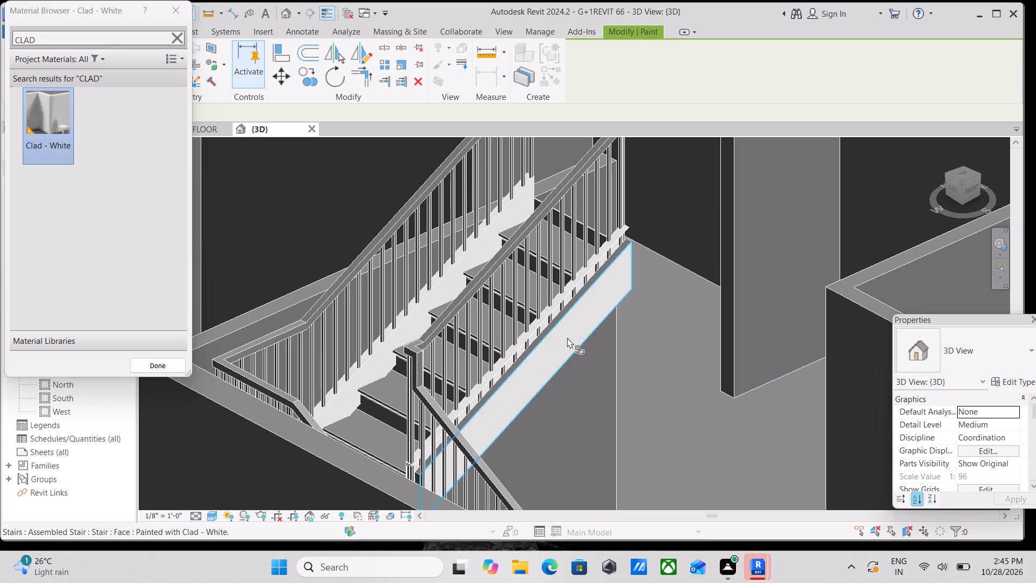
{"action": "scroll", "coordinate": [573, 313], "scroll_direction": "up", "scroll_amount": 14}
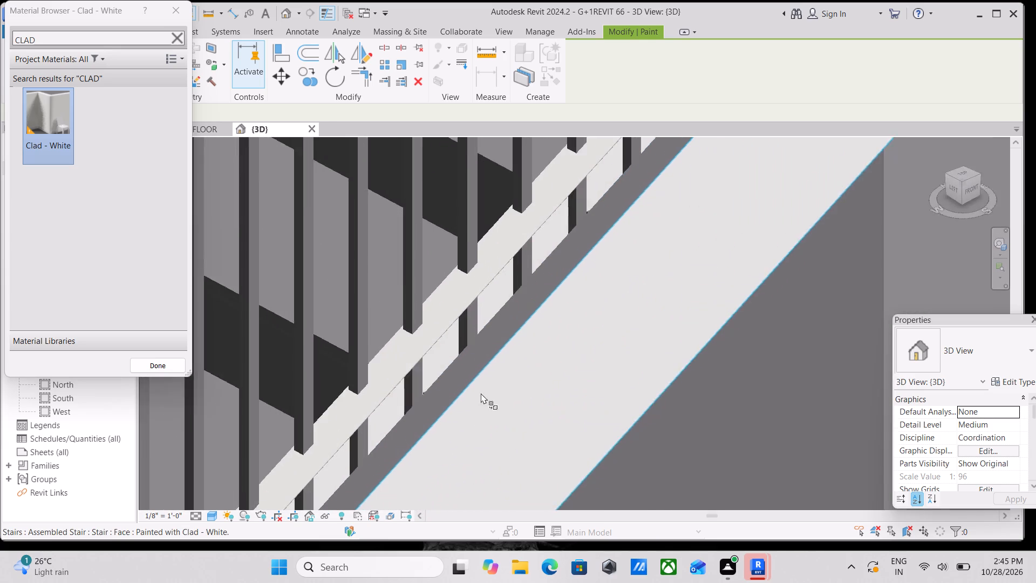
{"action": "scroll", "coordinate": [481, 393], "scroll_direction": "up", "scroll_amount": 2}
{"action": "left_click", "coordinate": [432, 368]}
{"action": "scroll", "coordinate": [432, 368], "scroll_direction": "down", "scroll_amount": 11}
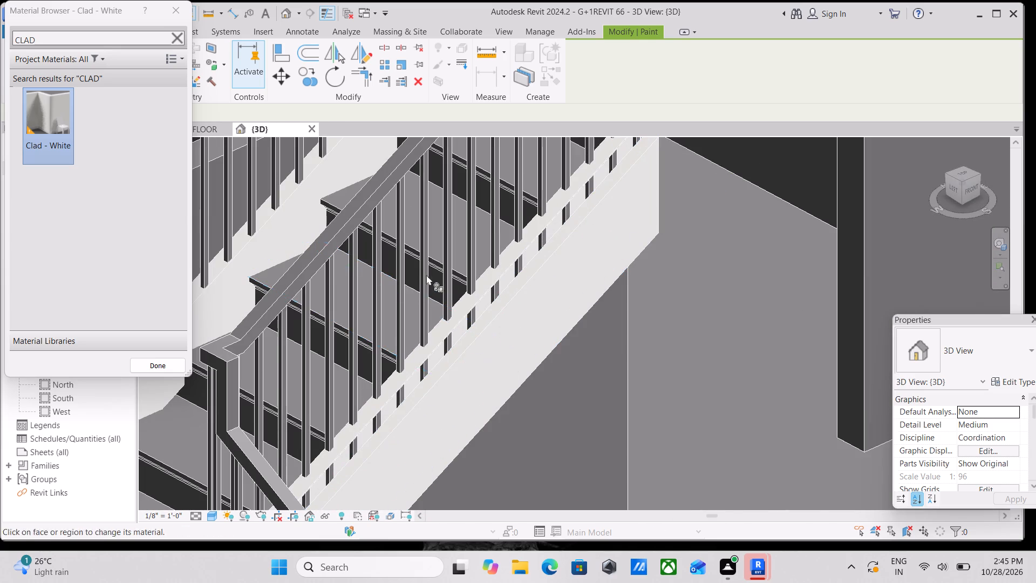
{"action": "scroll", "coordinate": [517, 302], "scroll_direction": "down", "scroll_amount": 4}
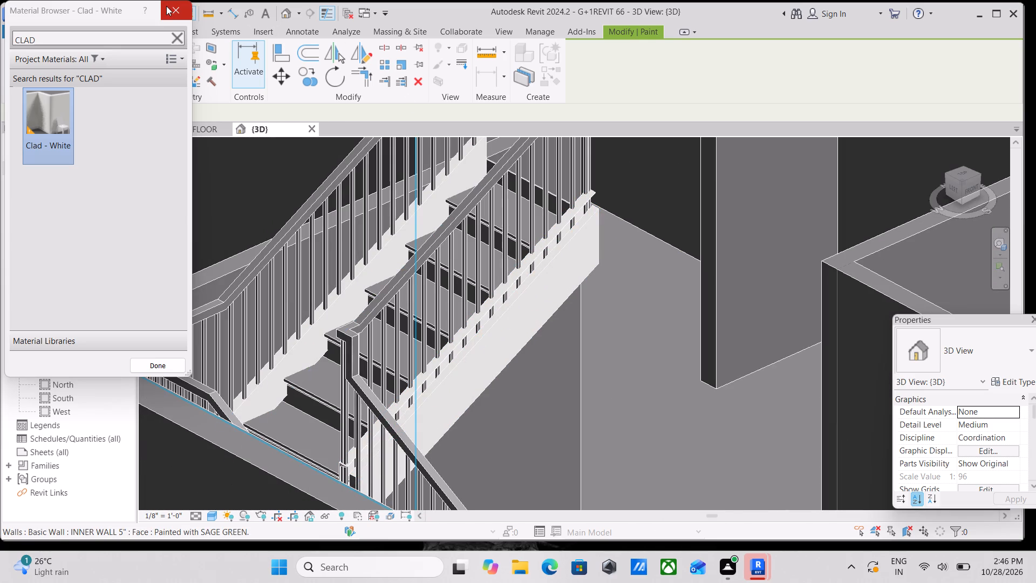
{"action": "left_click", "coordinate": [171, 8]}
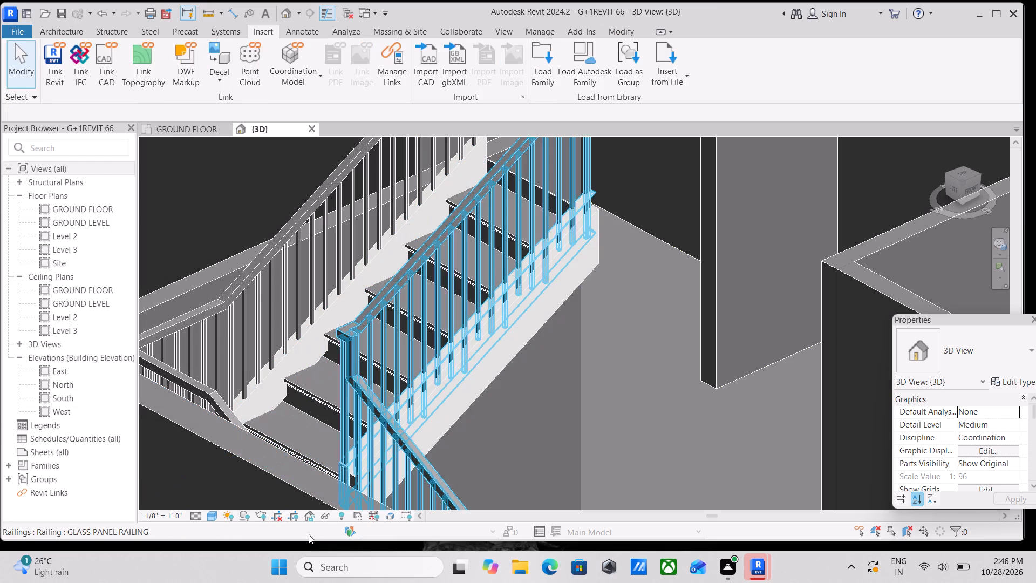
Set the 3D view's visual style to Realistic.
{"action": "left_click", "coordinate": [209, 516]}
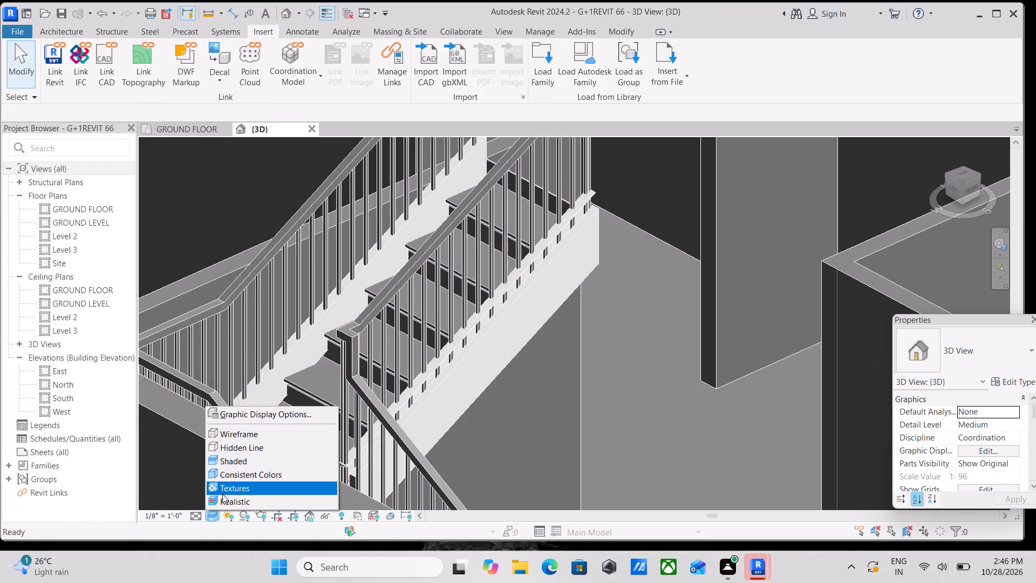
{"action": "left_click", "coordinate": [235, 504]}
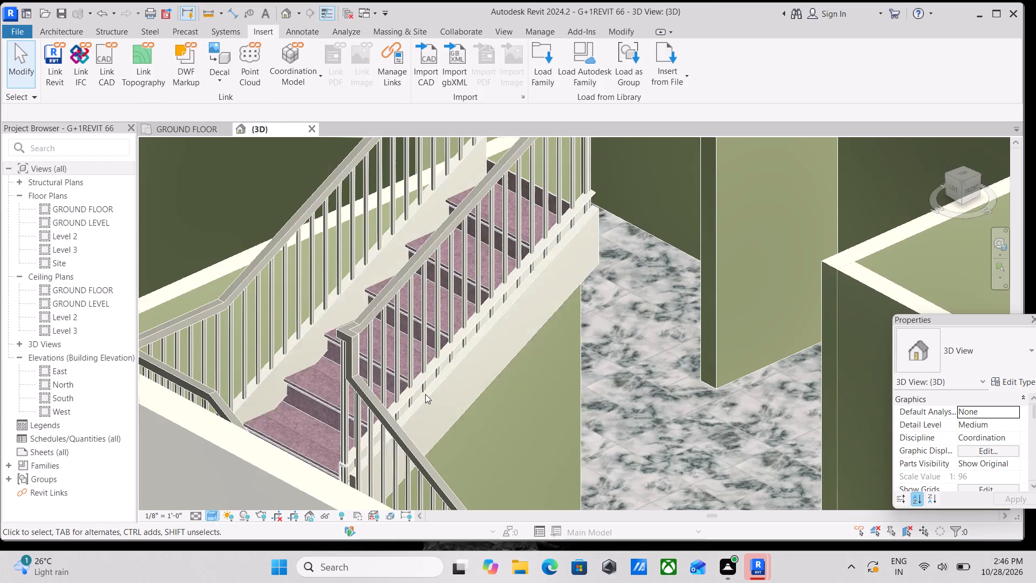
Examine the stair railings, treads and stringer finishes around the landing in the realistic view.
{"action": "scroll", "coordinate": [519, 372], "scroll_direction": "up", "scroll_amount": 2}
{"action": "scroll", "coordinate": [519, 372], "scroll_direction": "down", "scroll_amount": 3}
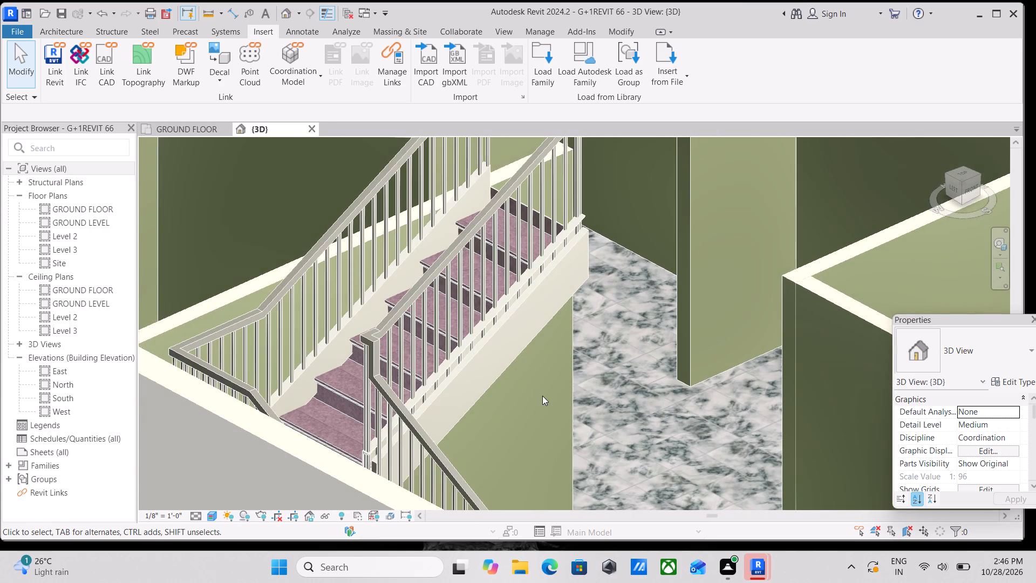
{"action": "middle_click_drag", "start_coordinate": [544, 394], "coordinate": [411, 444], "text": "shift"}
{"action": "scroll", "coordinate": [599, 401], "scroll_direction": "up", "scroll_amount": 1}
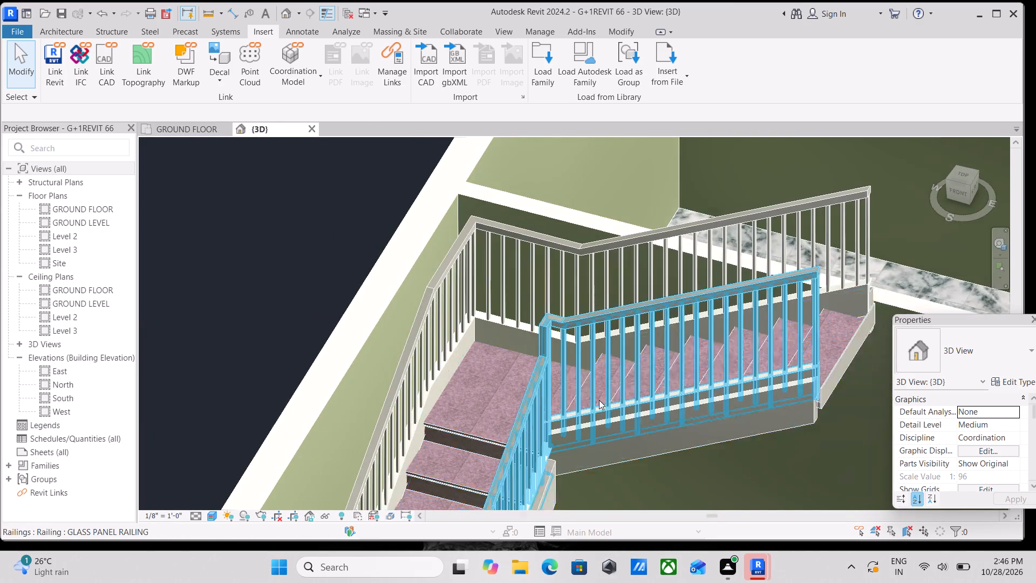
{"action": "scroll", "coordinate": [599, 400], "scroll_direction": "up", "scroll_amount": 2}
{"action": "scroll", "coordinate": [621, 357], "scroll_direction": "up", "scroll_amount": 3}
{"action": "scroll", "coordinate": [632, 355], "scroll_direction": "down", "scroll_amount": 3}
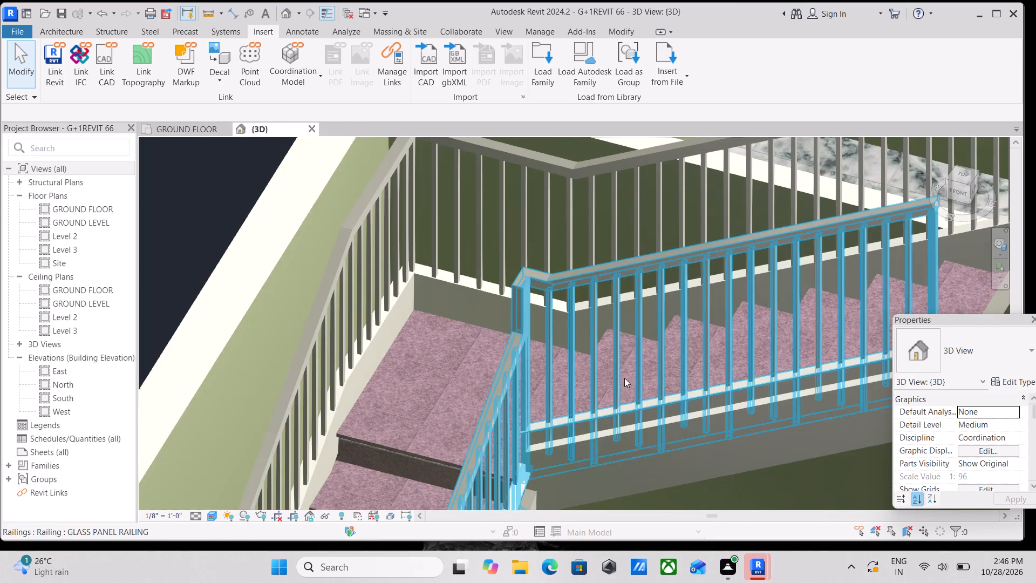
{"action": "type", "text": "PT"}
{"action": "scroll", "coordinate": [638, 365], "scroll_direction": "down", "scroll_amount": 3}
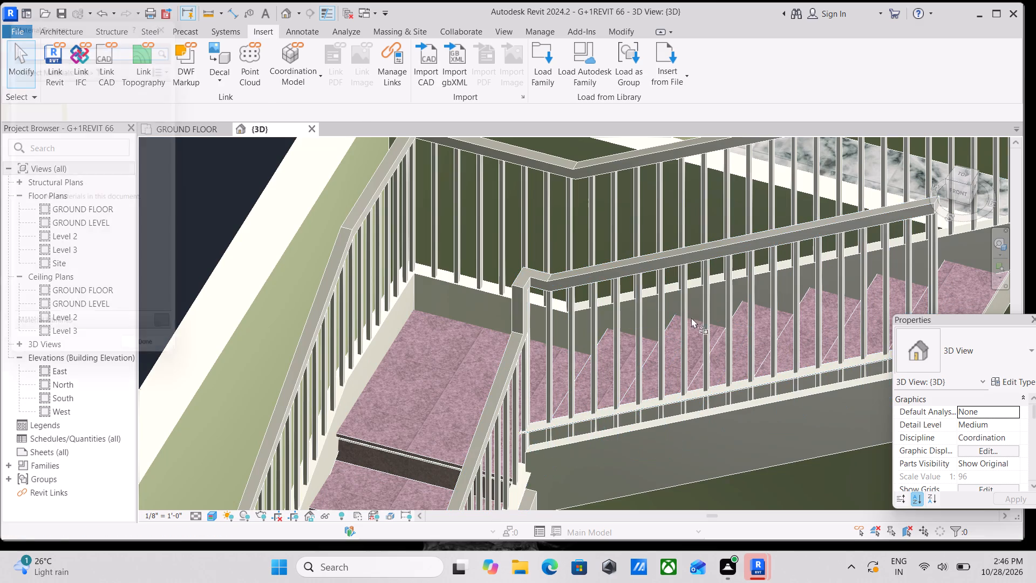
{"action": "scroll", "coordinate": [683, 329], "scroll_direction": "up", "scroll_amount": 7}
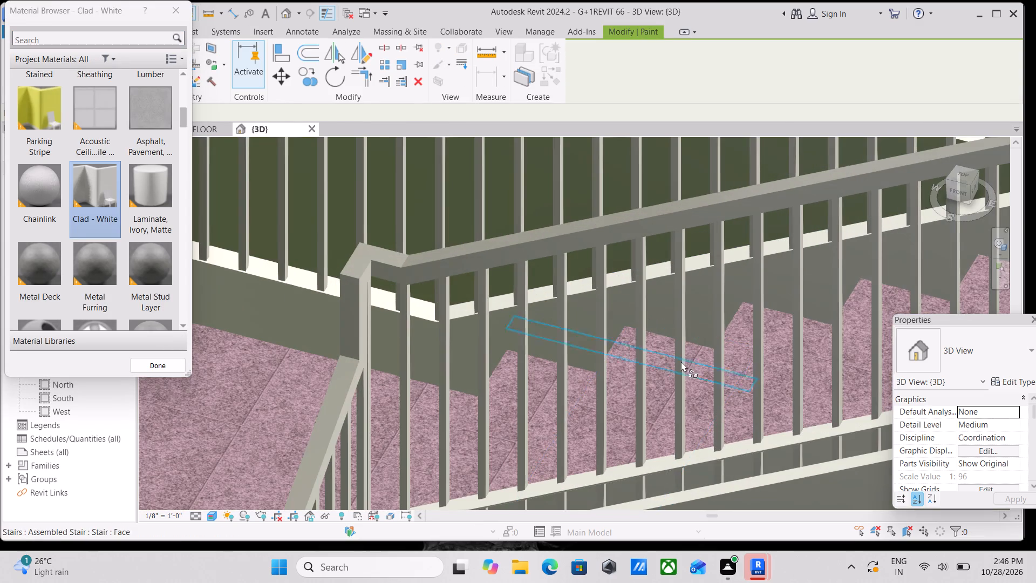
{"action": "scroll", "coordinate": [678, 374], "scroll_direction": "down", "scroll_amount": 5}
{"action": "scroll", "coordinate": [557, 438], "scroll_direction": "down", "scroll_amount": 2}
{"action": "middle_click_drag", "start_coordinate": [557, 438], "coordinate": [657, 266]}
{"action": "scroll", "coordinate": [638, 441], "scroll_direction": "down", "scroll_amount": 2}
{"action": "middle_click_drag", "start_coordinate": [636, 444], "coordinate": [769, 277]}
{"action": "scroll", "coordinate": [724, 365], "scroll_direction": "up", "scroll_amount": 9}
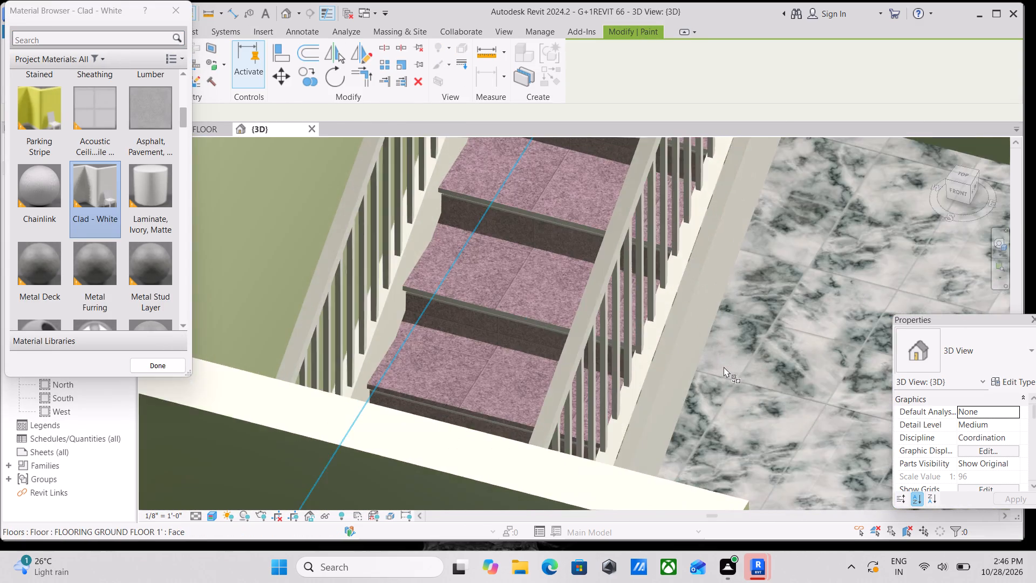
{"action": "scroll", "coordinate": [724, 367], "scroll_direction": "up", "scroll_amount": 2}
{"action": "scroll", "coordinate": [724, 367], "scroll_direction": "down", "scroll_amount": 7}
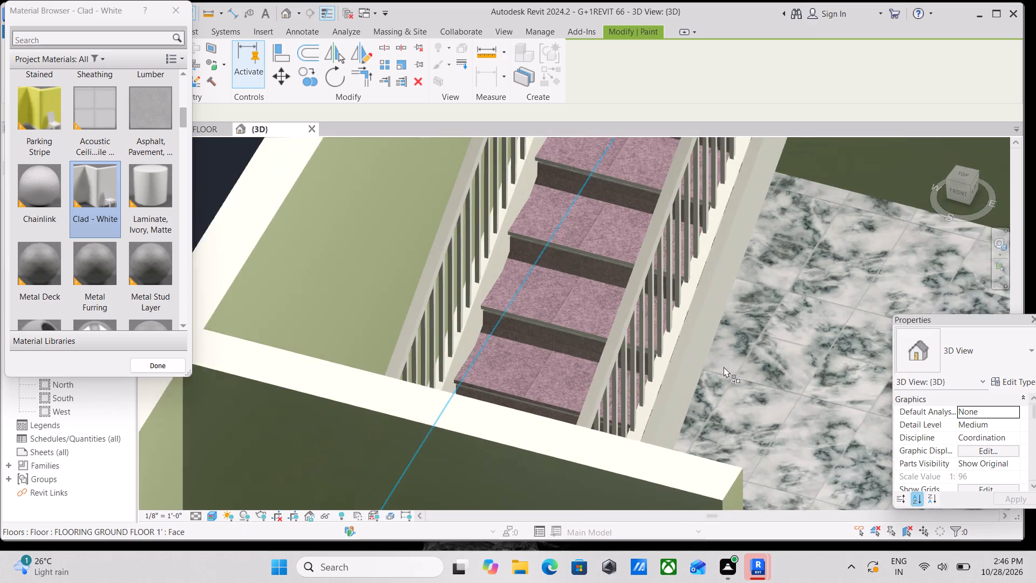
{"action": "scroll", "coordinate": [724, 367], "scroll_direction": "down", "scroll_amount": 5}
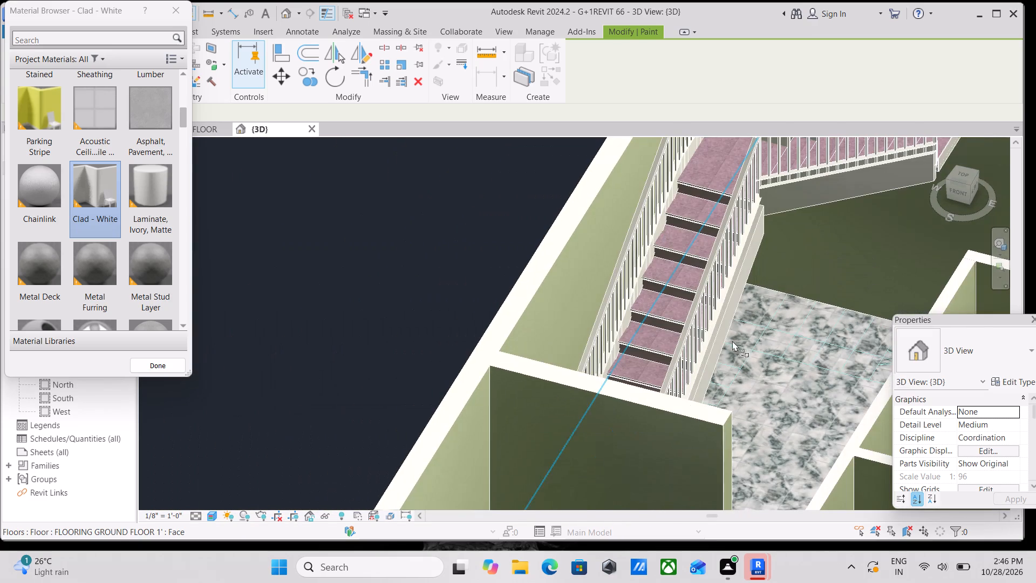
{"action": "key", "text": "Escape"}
Inspect both stair flights, their stringer sides, railings and the landing from several angles.
{"action": "middle_click_drag", "start_coordinate": [748, 440], "coordinate": [881, 430], "text": "shift"}
{"action": "middle_click_drag", "start_coordinate": [754, 369], "coordinate": [846, 409], "text": "shift"}
{"action": "scroll", "coordinate": [778, 360], "scroll_direction": "down", "scroll_amount": 1}
{"action": "middle_click_drag", "start_coordinate": [778, 360], "coordinate": [824, 543]}
{"action": "middle_click_drag", "start_coordinate": [665, 313], "coordinate": [675, 328], "text": "shift"}
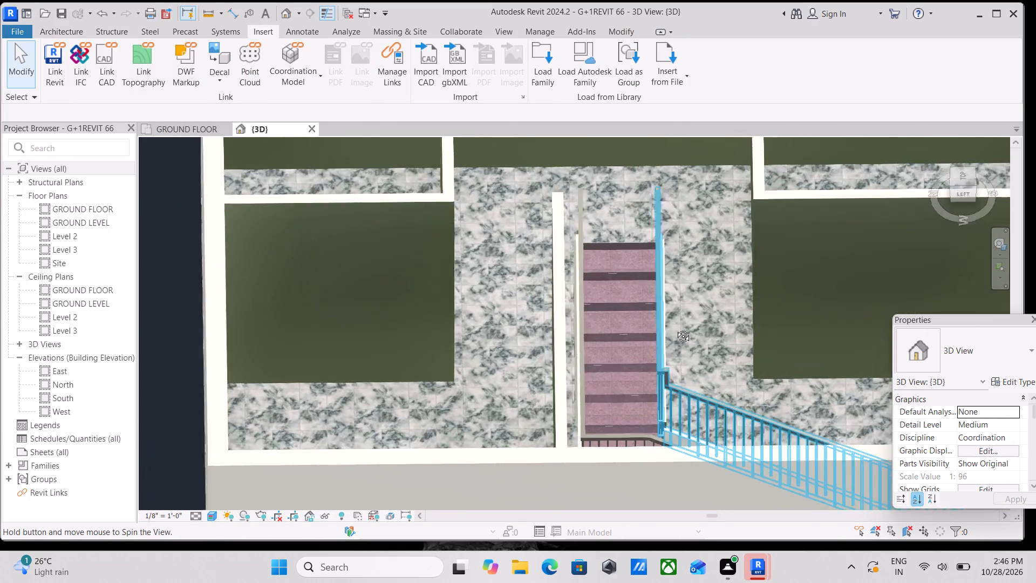
{"action": "middle_click_drag", "start_coordinate": [675, 328], "coordinate": [507, 317], "text": "shift"}
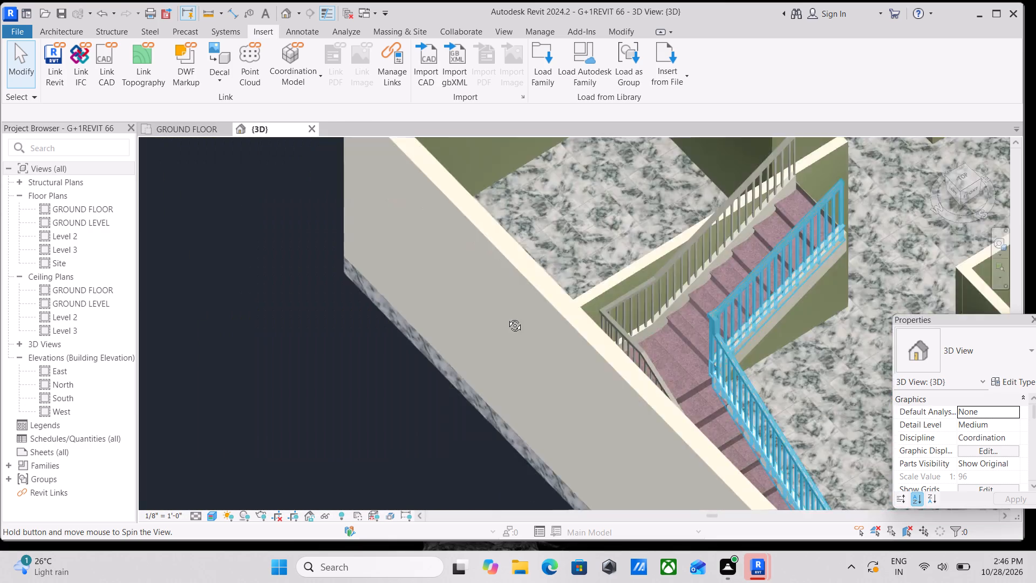
{"action": "middle_click_drag", "start_coordinate": [507, 317], "coordinate": [479, 304], "text": "shift"}
{"action": "middle_click_drag", "start_coordinate": [784, 331], "coordinate": [720, 294], "text": "shift"}
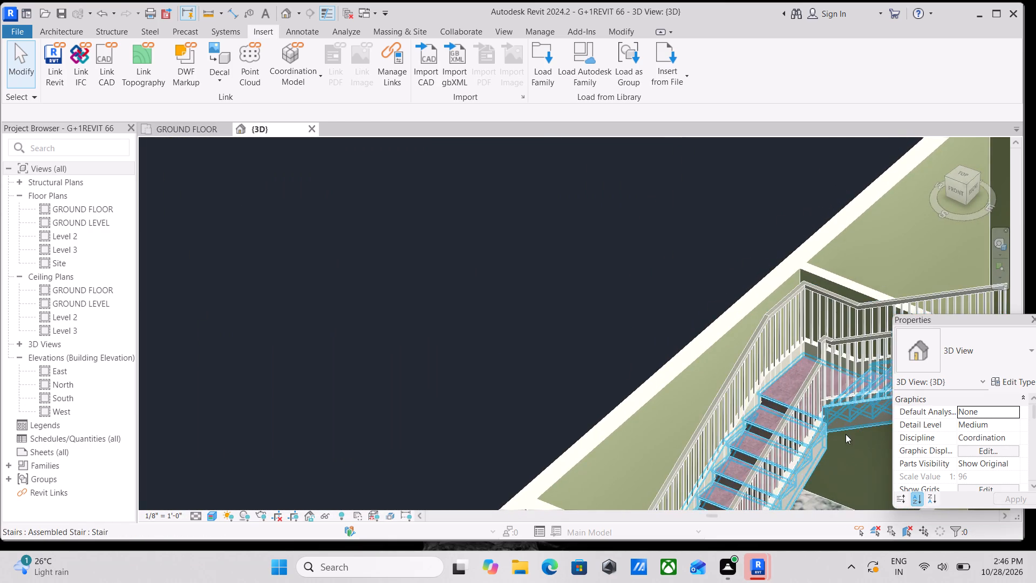
{"action": "scroll", "coordinate": [846, 433], "scroll_direction": "up", "scroll_amount": 3}
{"action": "middle_click_drag", "start_coordinate": [816, 425], "coordinate": [528, 299]}
{"action": "scroll", "coordinate": [634, 320], "scroll_direction": "up", "scroll_amount": 2}
{"action": "scroll", "coordinate": [703, 295], "scroll_direction": "up", "scroll_amount": 1}
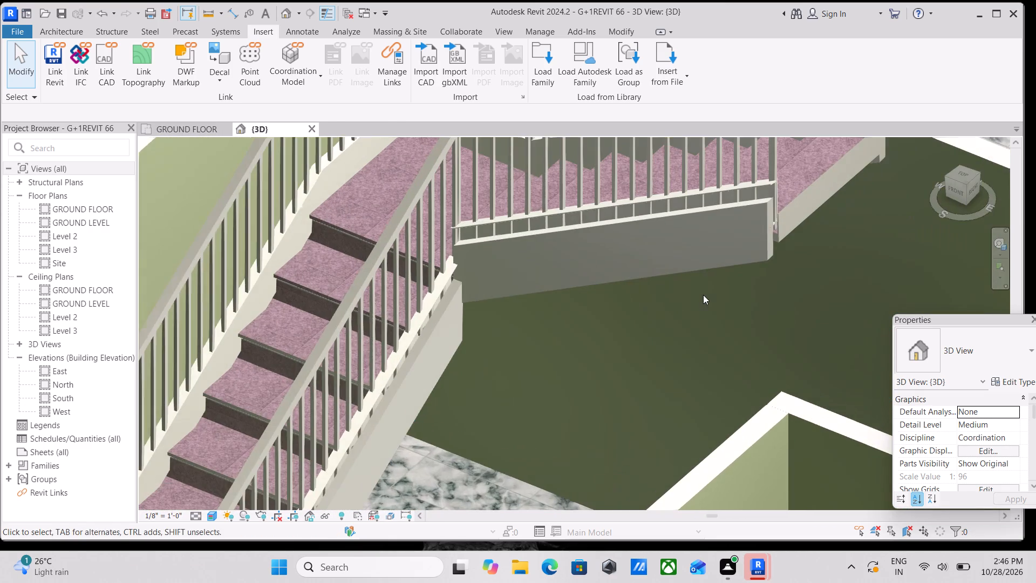
{"action": "middle_click_drag", "start_coordinate": [703, 295], "coordinate": [472, 432]}
{"action": "scroll", "coordinate": [571, 319], "scroll_direction": "up", "scroll_amount": 3}
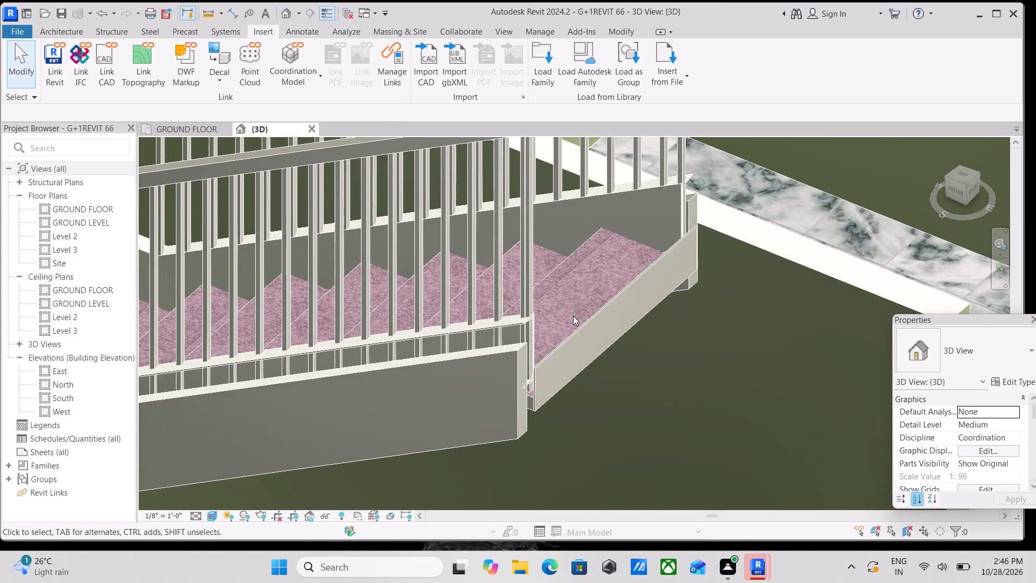
{"action": "scroll", "coordinate": [573, 316], "scroll_direction": "up", "scroll_amount": 3}
{"action": "scroll", "coordinate": [573, 316], "scroll_direction": "down", "scroll_amount": 2}
{"action": "middle_click_drag", "start_coordinate": [573, 316], "coordinate": [743, 385]}
{"action": "scroll", "coordinate": [497, 368], "scroll_direction": "down", "scroll_amount": 2}
{"action": "middle_click_drag", "start_coordinate": [500, 371], "coordinate": [609, 450]}
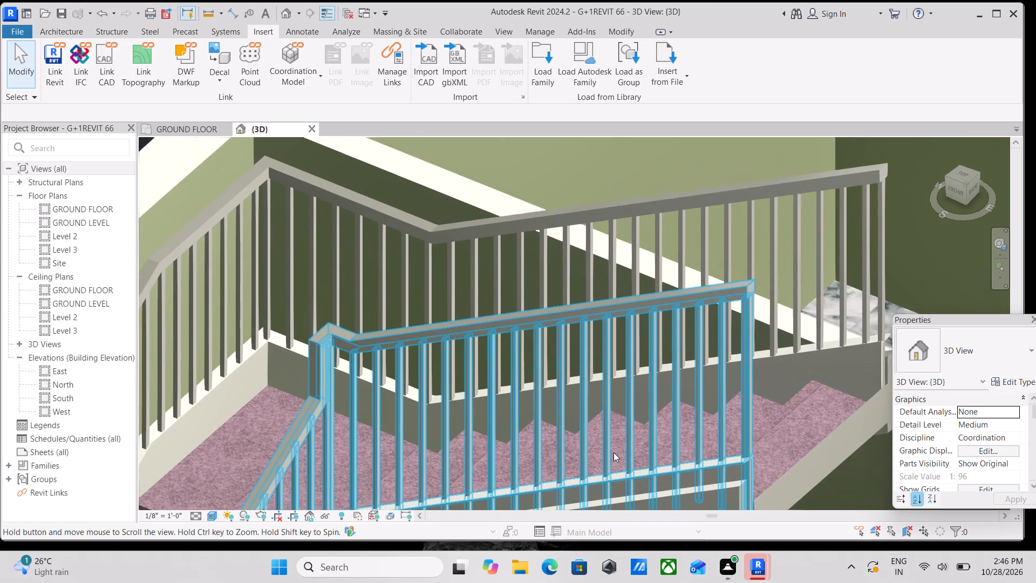
Open the baluster placement settings of the inner stair railing's GLASS PANEL RAILING type and review its posts.
{"action": "left_click", "coordinate": [450, 331]}
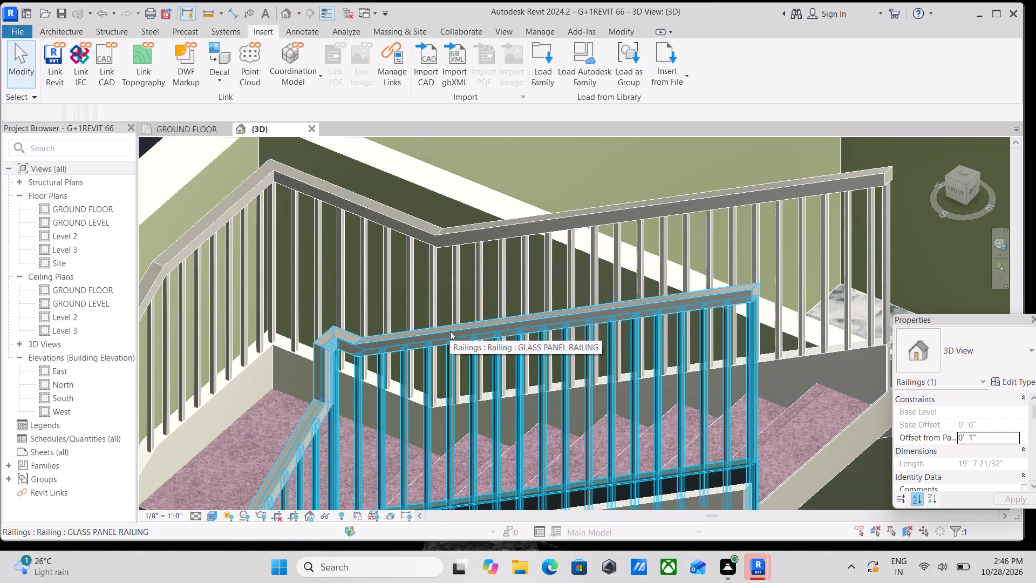
{"action": "scroll", "coordinate": [458, 331], "scroll_direction": "down", "scroll_amount": 3}
{"action": "scroll", "coordinate": [503, 344], "scroll_direction": "down", "scroll_amount": 2}
{"action": "middle_click_drag", "start_coordinate": [480, 351], "coordinate": [564, 308]}
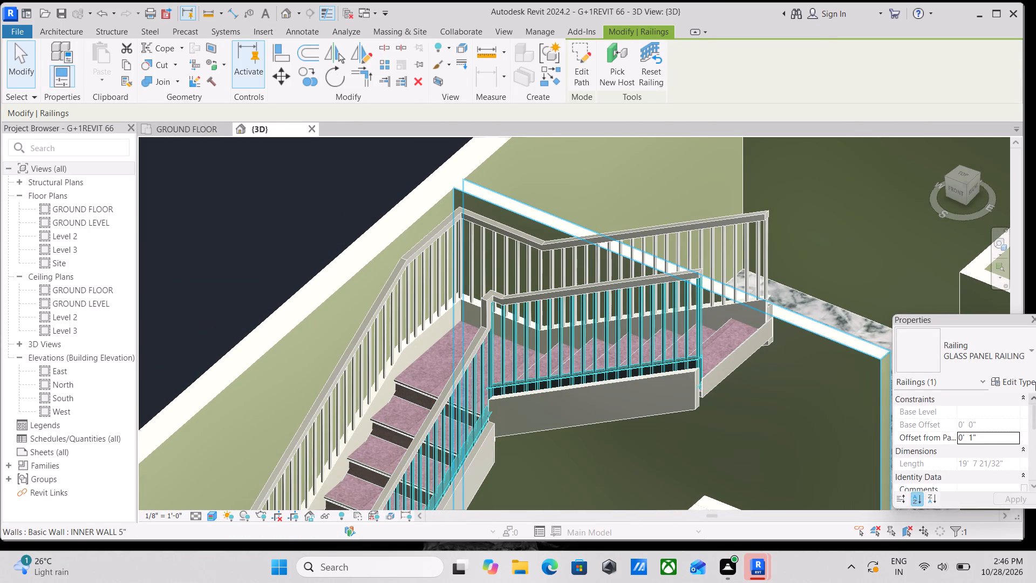
{"action": "left_click", "coordinate": [1019, 379]}
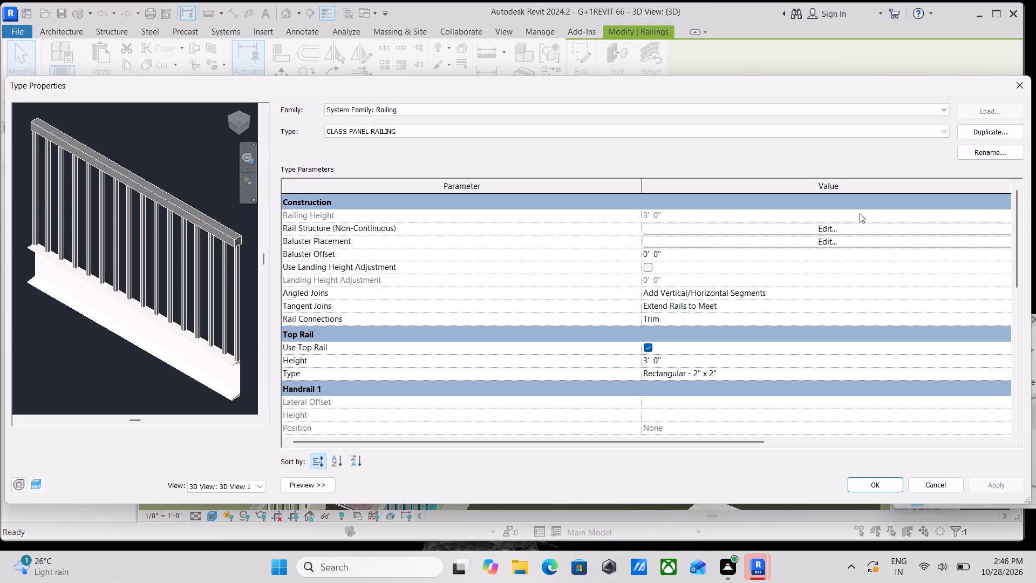
{"action": "left_click", "coordinate": [806, 245]}
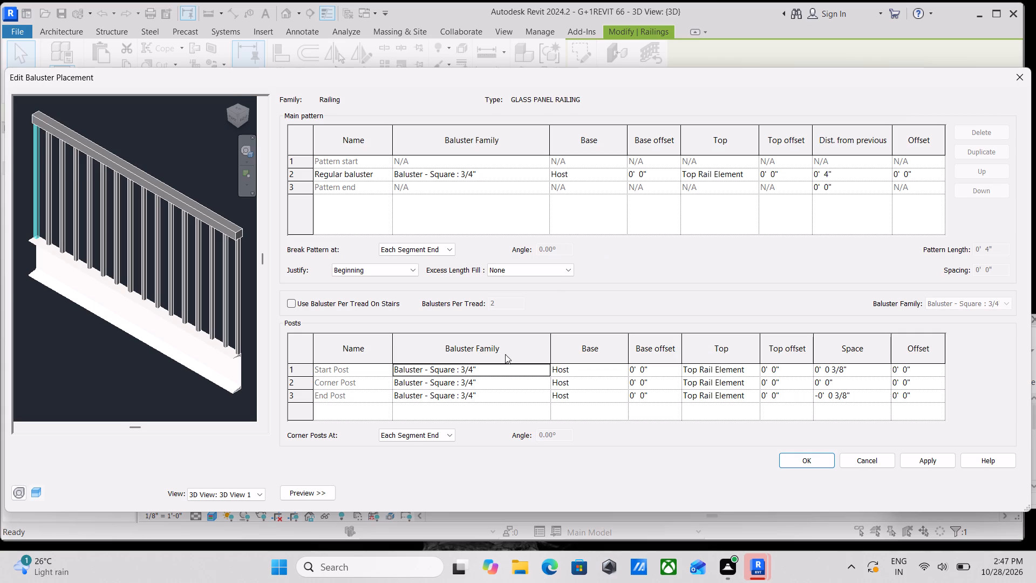
{"action": "scroll", "coordinate": [504, 356], "scroll_direction": "down", "scroll_amount": 3}
{"action": "scroll", "coordinate": [752, 385], "scroll_direction": "down", "scroll_amount": 4}
{"action": "scroll", "coordinate": [909, 331], "scroll_direction": "up", "scroll_amount": 2}
{"action": "scroll", "coordinate": [901, 397], "scroll_direction": "up", "scroll_amount": 2}
{"action": "scroll", "coordinate": [533, 423], "scroll_direction": "up", "scroll_amount": 1}
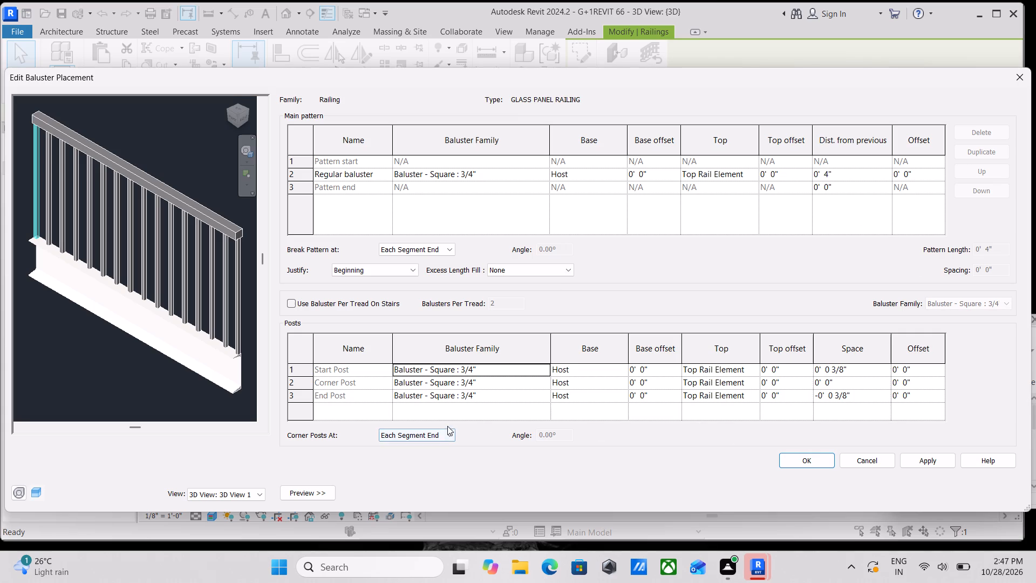
{"action": "left_click", "coordinate": [446, 433]}
{"action": "left_click", "coordinate": [446, 433]}
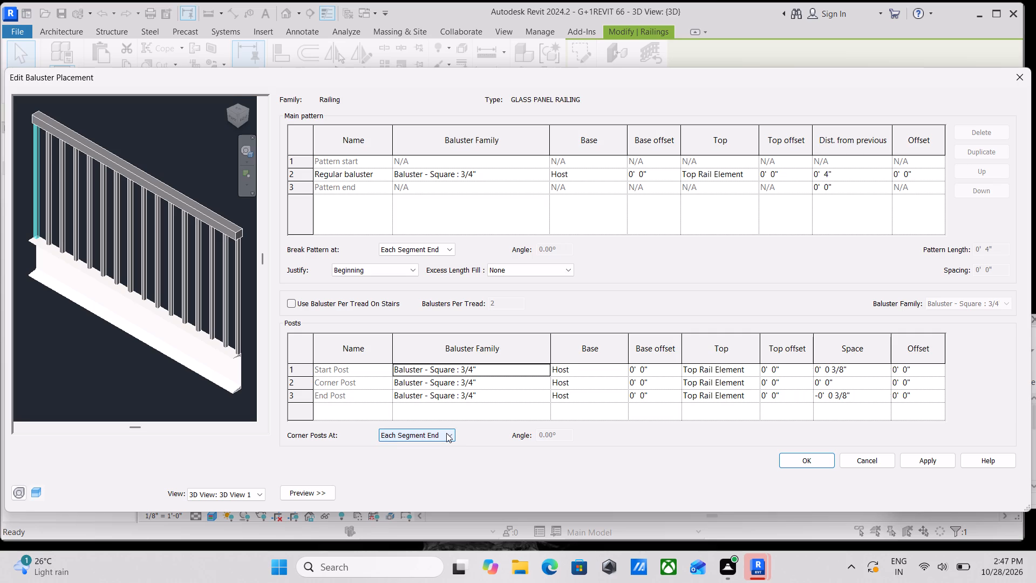
{"action": "left_click", "coordinate": [446, 433]}
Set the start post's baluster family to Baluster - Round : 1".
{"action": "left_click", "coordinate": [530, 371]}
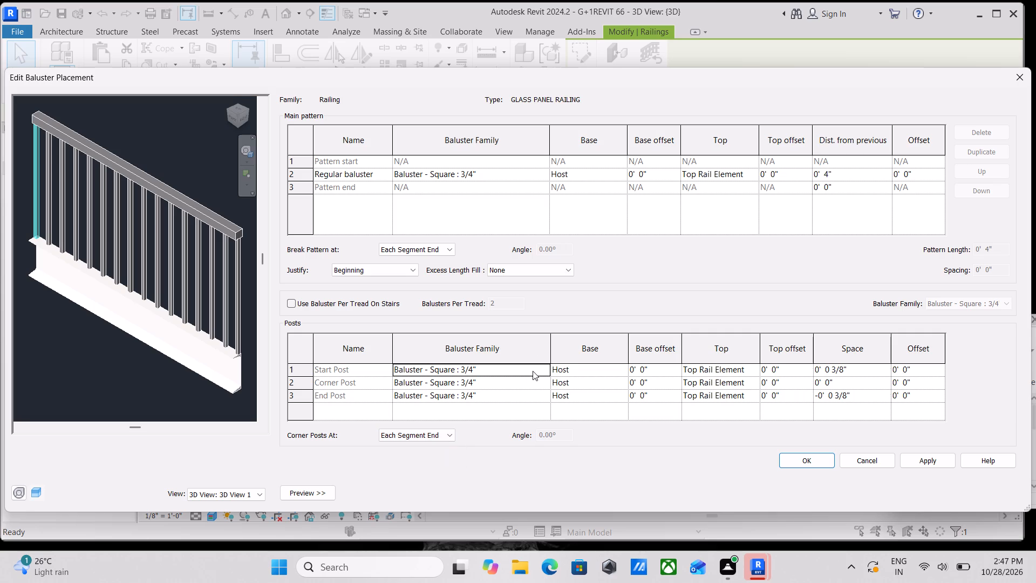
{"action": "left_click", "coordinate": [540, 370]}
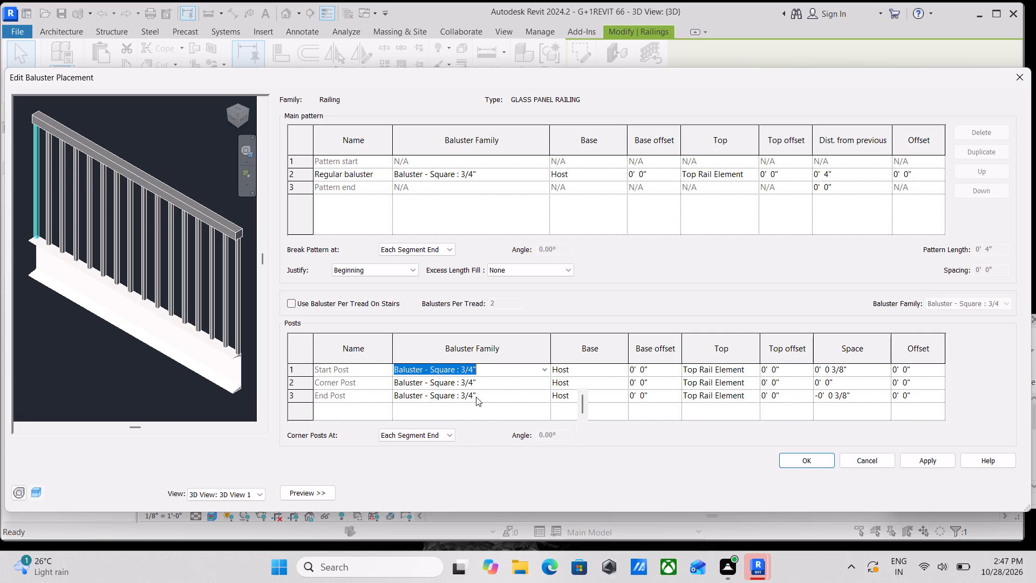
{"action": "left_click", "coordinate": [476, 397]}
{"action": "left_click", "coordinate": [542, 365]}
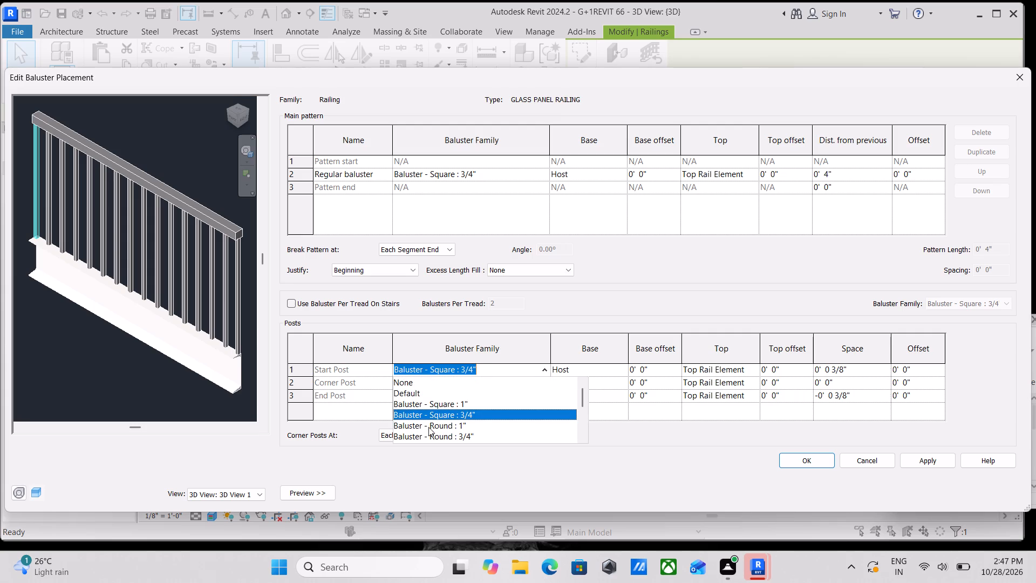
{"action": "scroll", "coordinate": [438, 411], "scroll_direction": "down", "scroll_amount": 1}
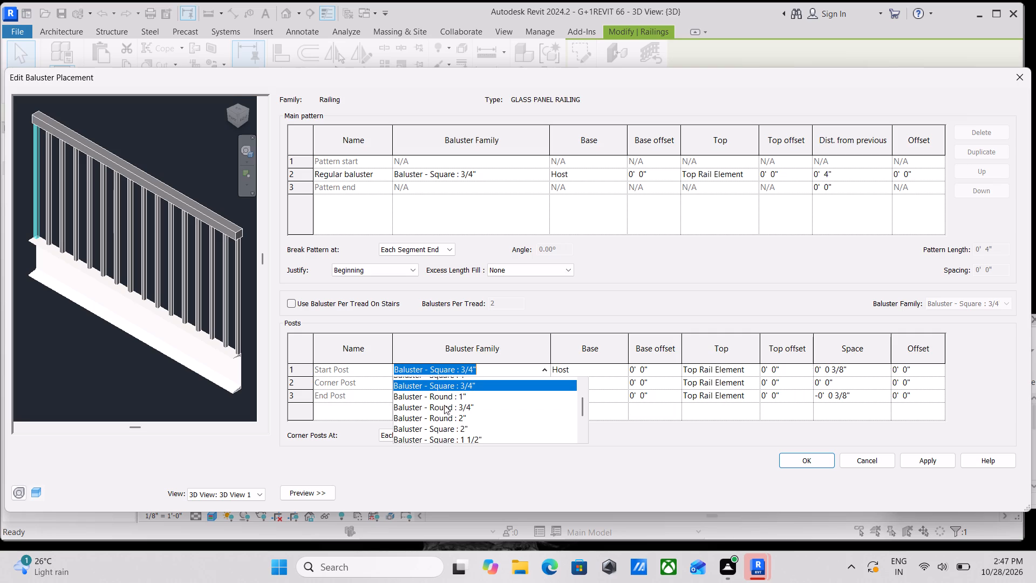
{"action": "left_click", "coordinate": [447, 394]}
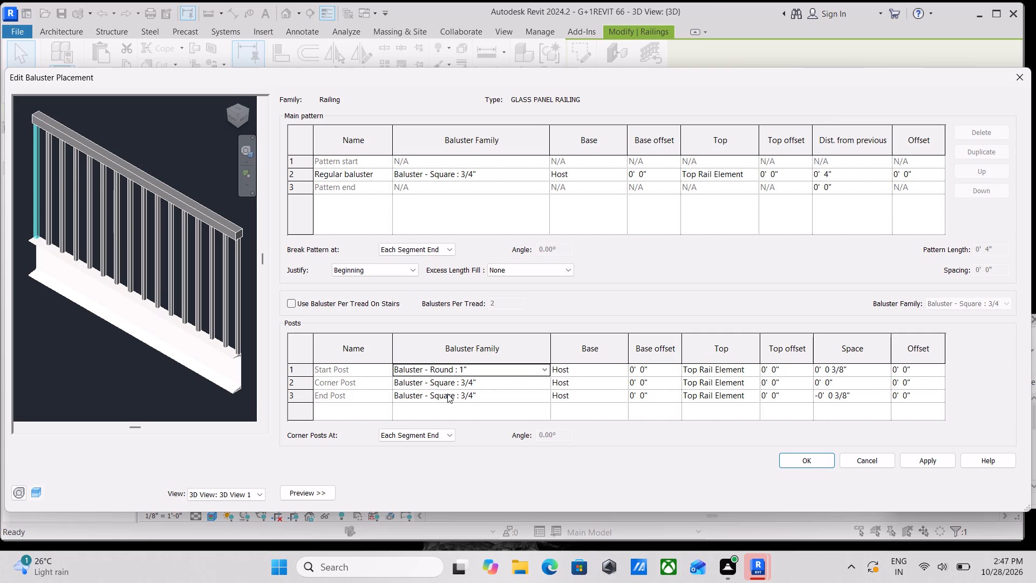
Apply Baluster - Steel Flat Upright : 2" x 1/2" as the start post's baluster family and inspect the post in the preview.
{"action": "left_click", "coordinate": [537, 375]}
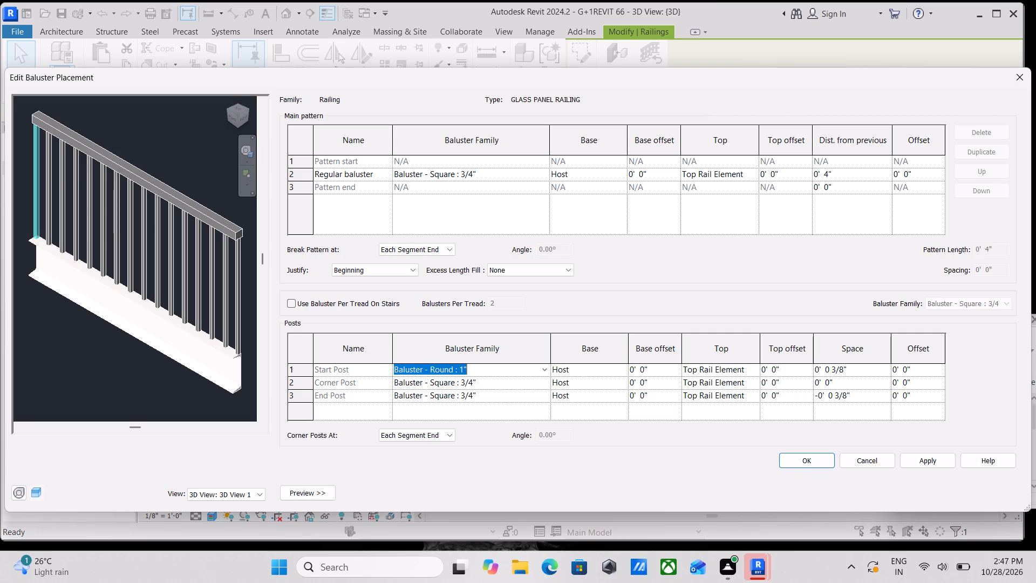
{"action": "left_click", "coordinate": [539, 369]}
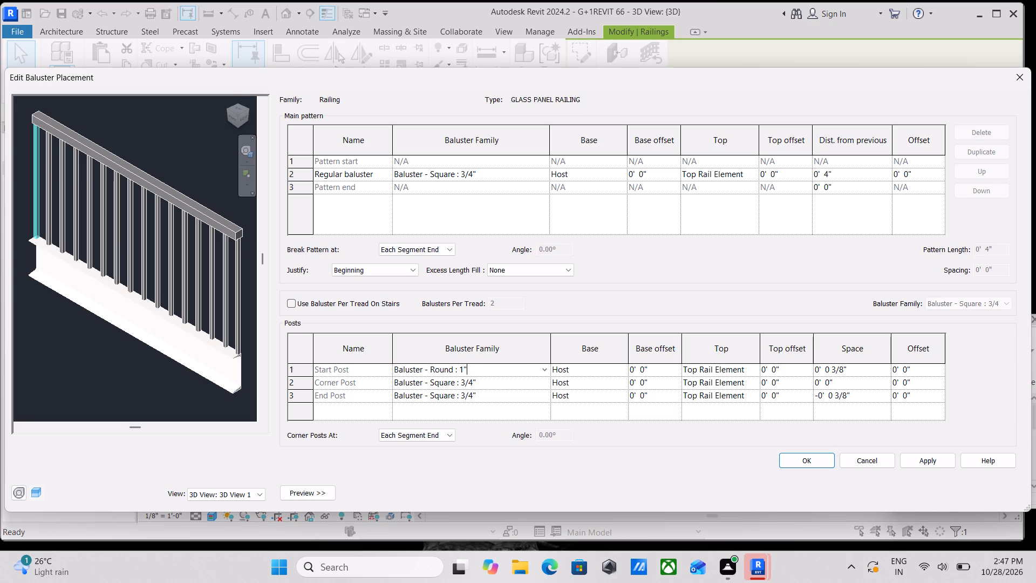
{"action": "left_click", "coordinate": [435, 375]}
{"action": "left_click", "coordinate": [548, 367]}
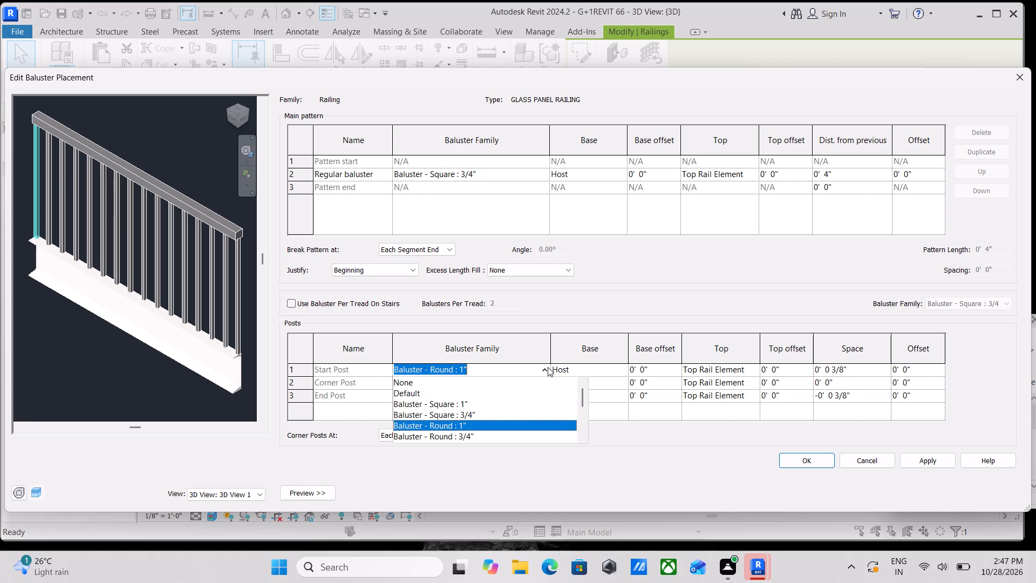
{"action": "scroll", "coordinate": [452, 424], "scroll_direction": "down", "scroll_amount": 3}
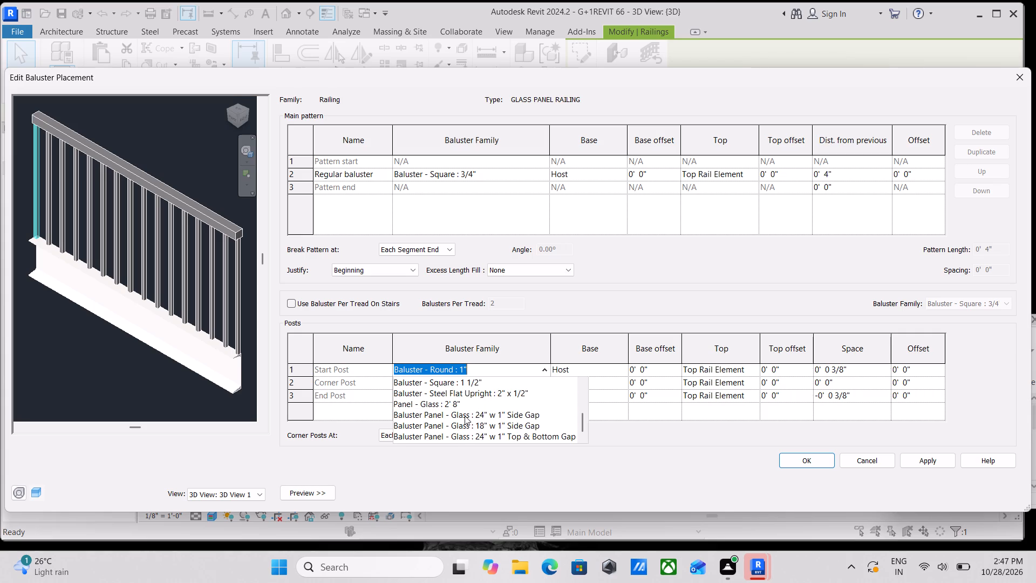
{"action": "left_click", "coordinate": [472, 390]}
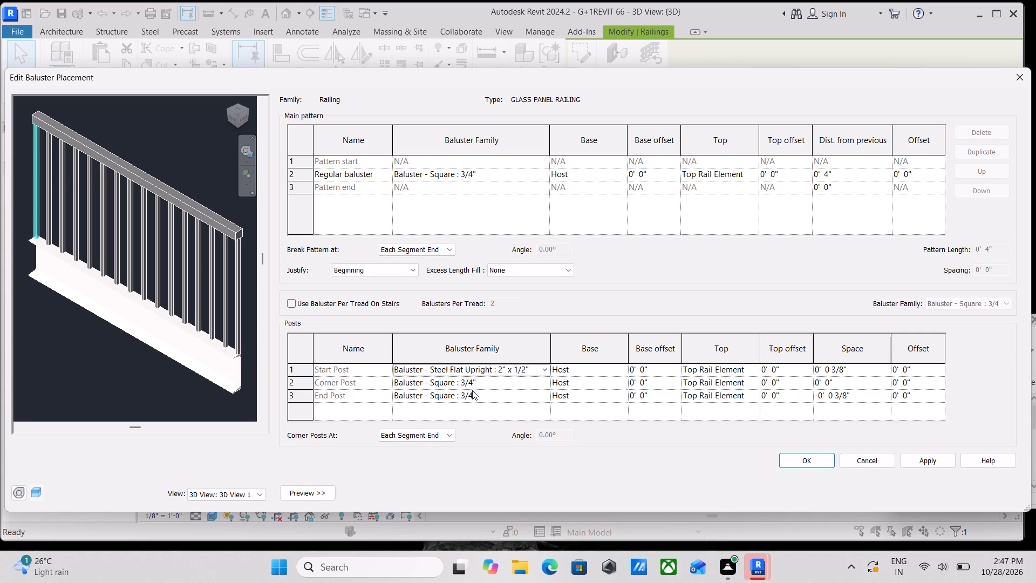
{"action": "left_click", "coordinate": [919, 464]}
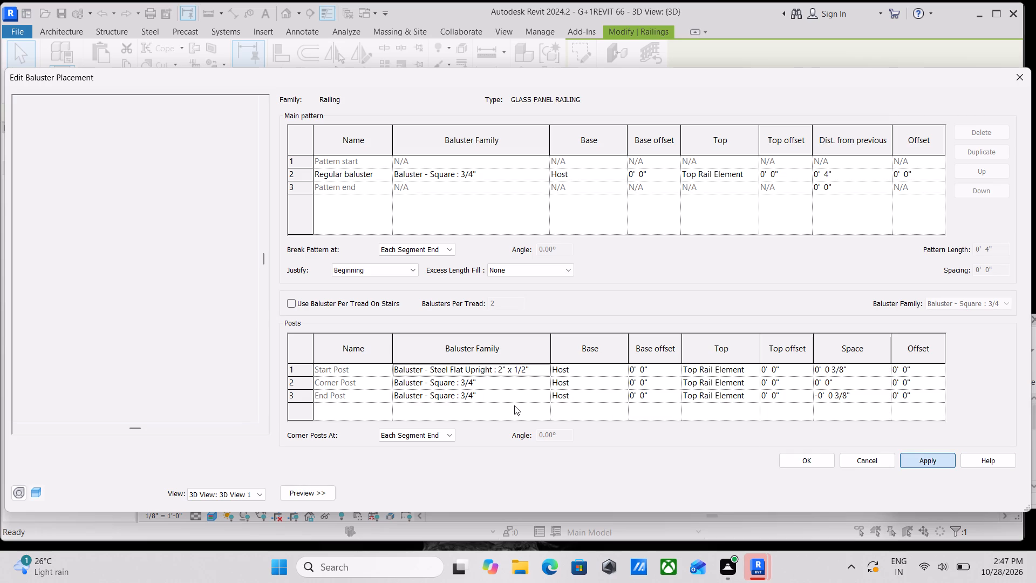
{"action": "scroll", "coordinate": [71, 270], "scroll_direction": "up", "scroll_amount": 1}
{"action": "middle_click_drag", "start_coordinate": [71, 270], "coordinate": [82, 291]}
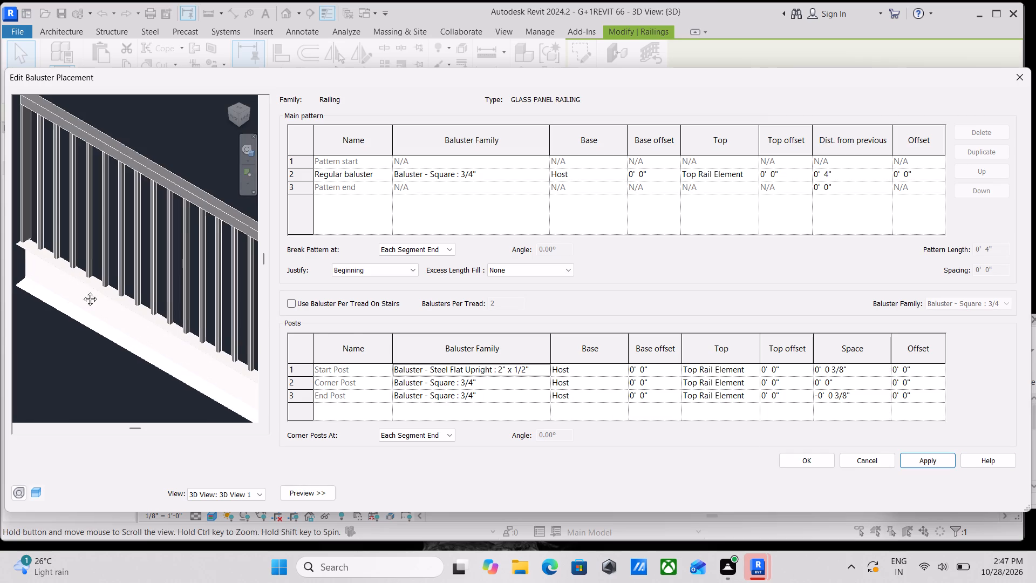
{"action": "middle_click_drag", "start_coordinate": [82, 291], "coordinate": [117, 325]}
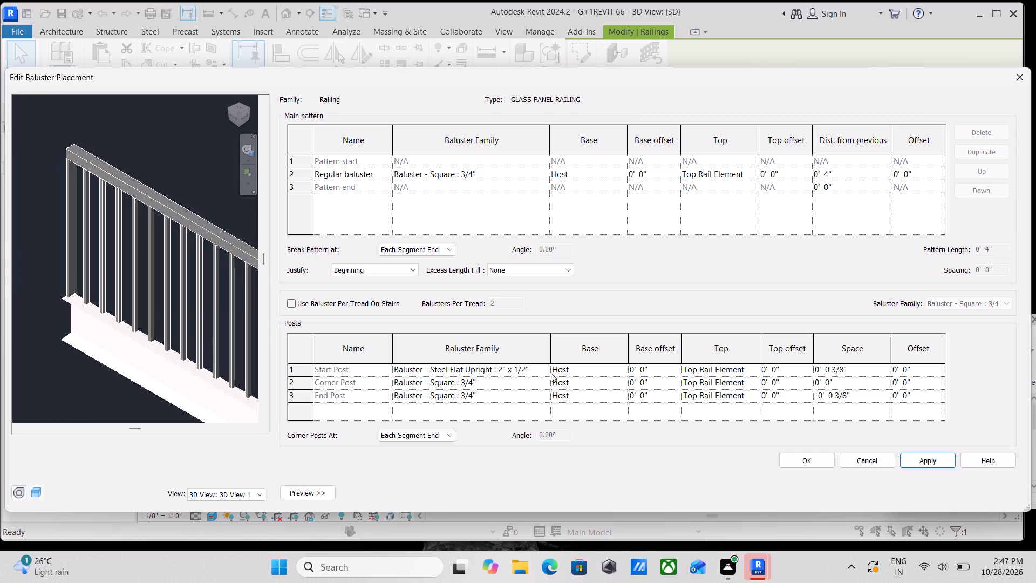
Set the start post's baluster family to Panel - Glass : 2' 8" and apply it.
{"action": "left_click", "coordinate": [544, 369]}
{"action": "scroll", "coordinate": [472, 421], "scroll_direction": "down", "scroll_amount": 2}
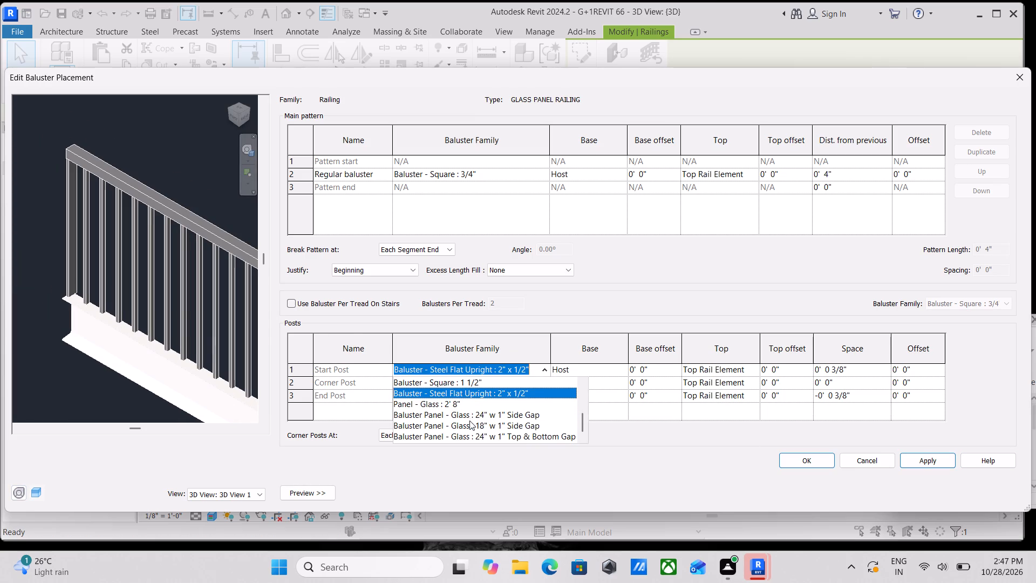
{"action": "scroll", "coordinate": [437, 405], "scroll_direction": "down", "scroll_amount": 4}
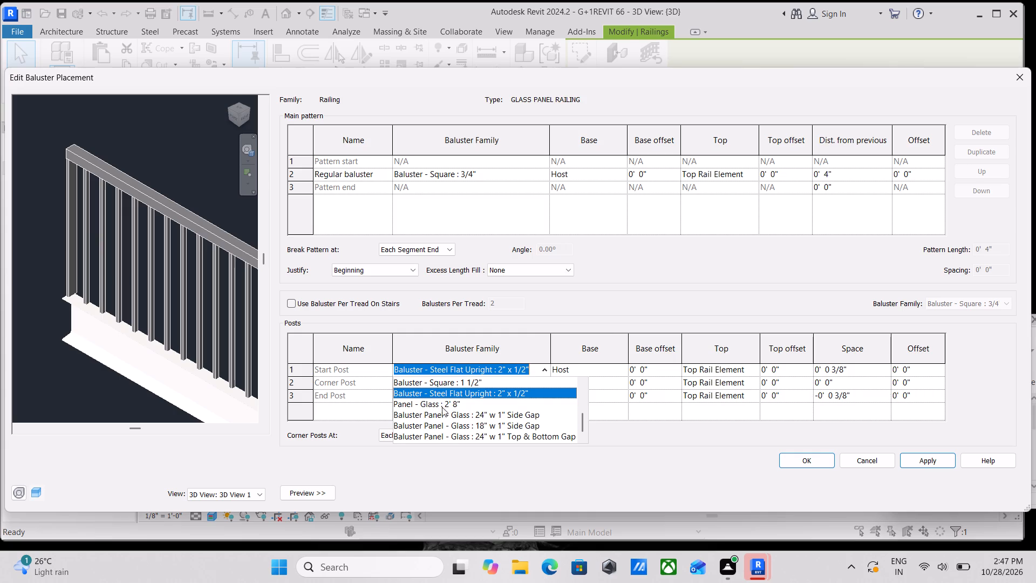
{"action": "left_click", "coordinate": [440, 402]}
{"action": "left_click", "coordinate": [916, 460]}
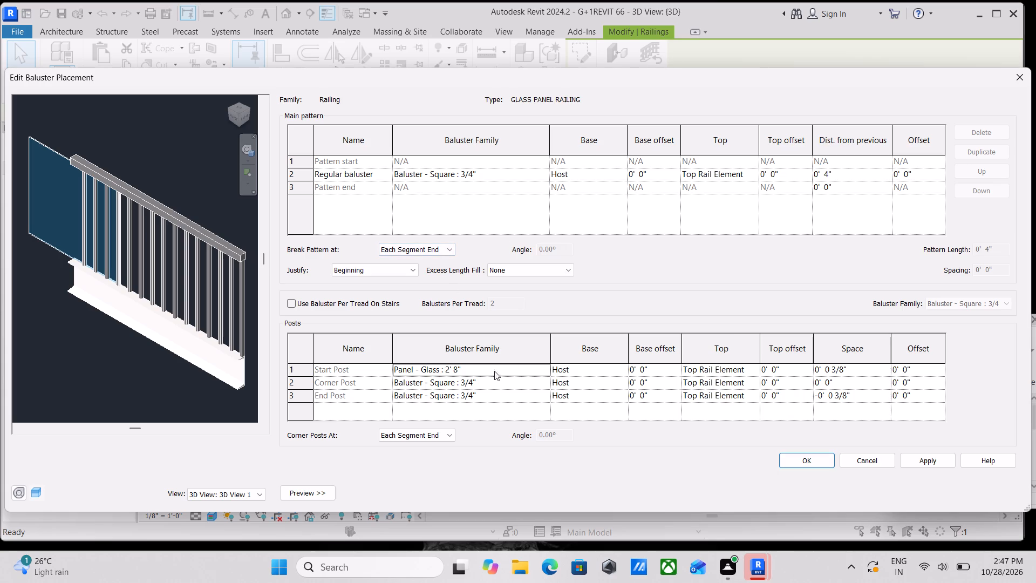
Set the corner post's baluster family to Panel - Glass : 2' 8", apply it and accept the baluster placement.
{"action": "left_click", "coordinate": [486, 382]}
{"action": "left_click", "coordinate": [546, 383]}
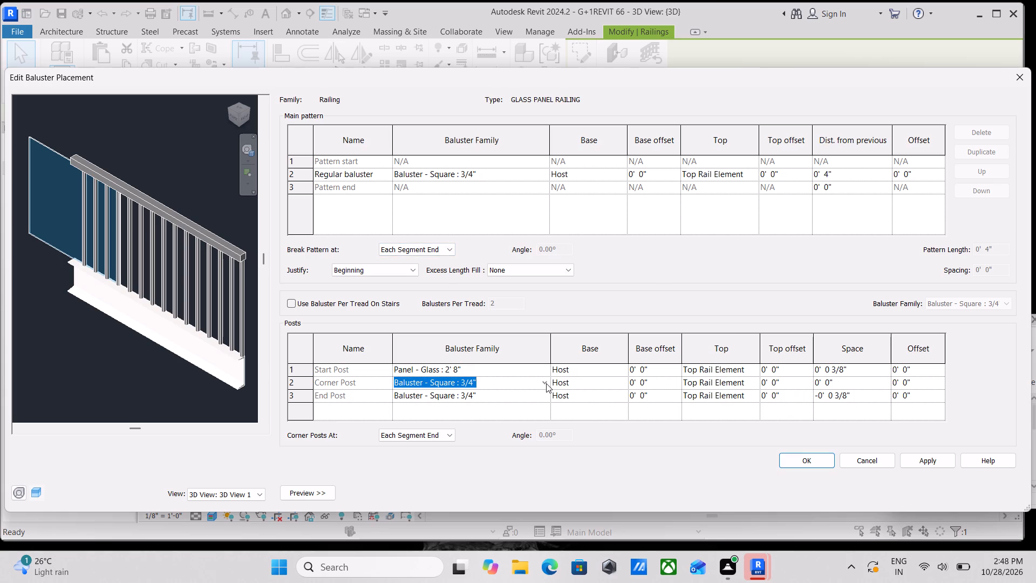
{"action": "scroll", "coordinate": [442, 439], "scroll_direction": "down", "scroll_amount": 1}
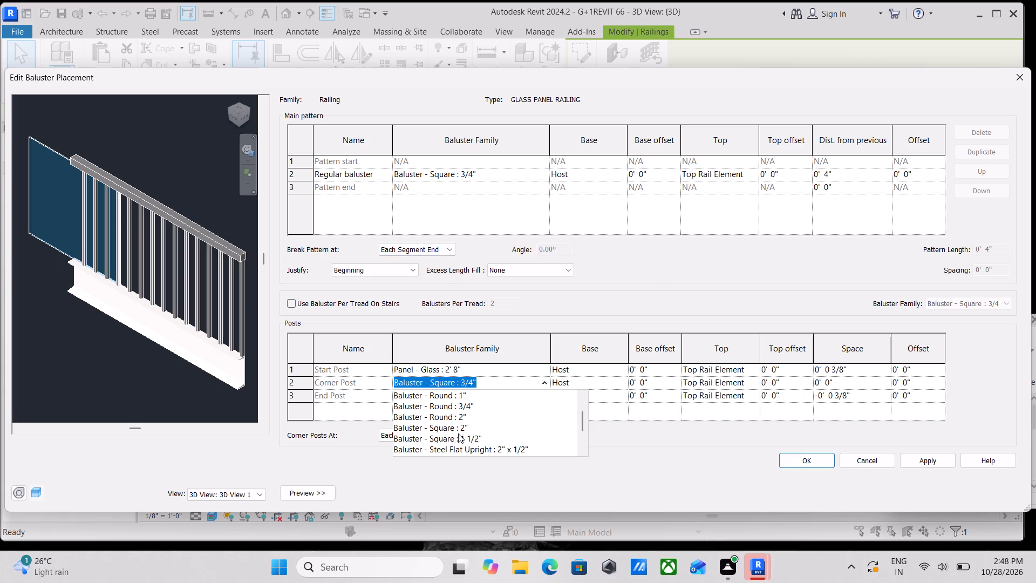
{"action": "scroll", "coordinate": [464, 428], "scroll_direction": "down", "scroll_amount": 6}
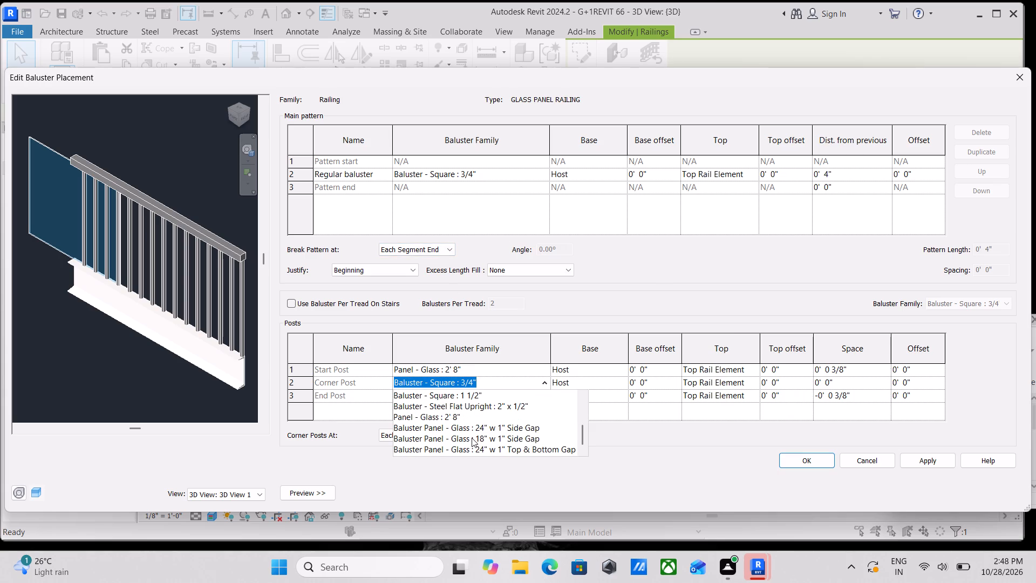
{"action": "left_click", "coordinate": [444, 416]}
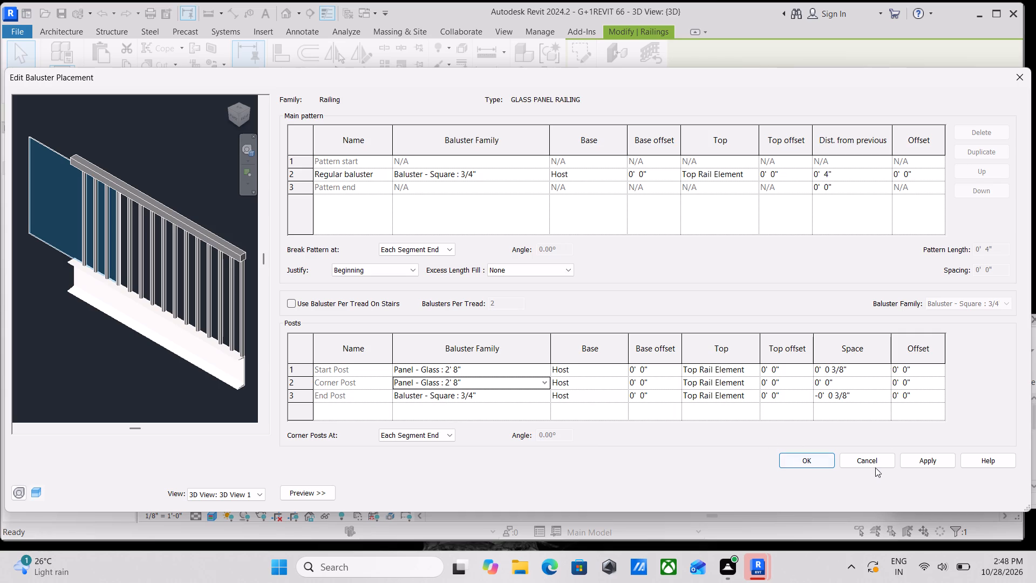
{"action": "left_click", "coordinate": [923, 456]}
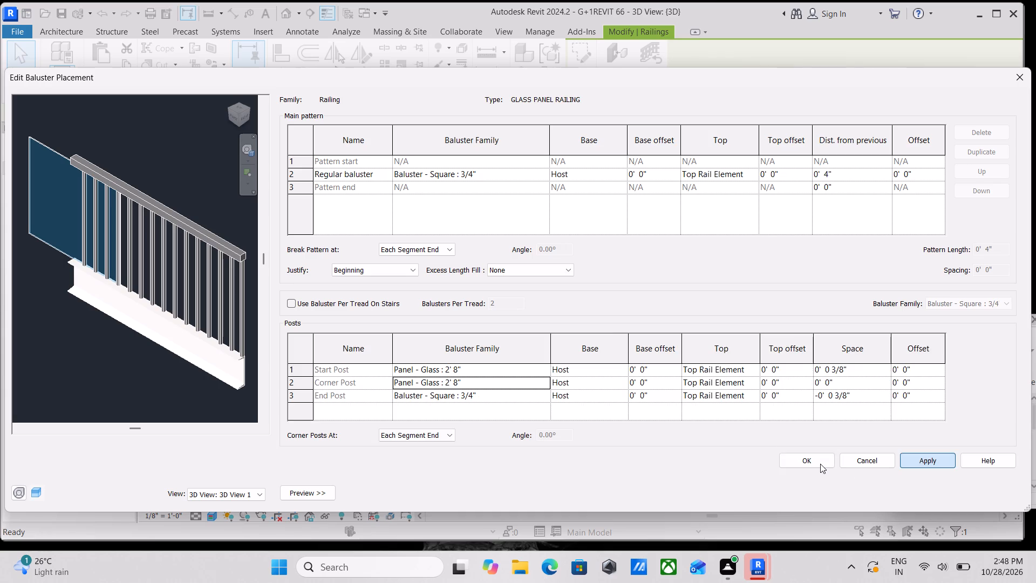
{"action": "left_click", "coordinate": [806, 457]}
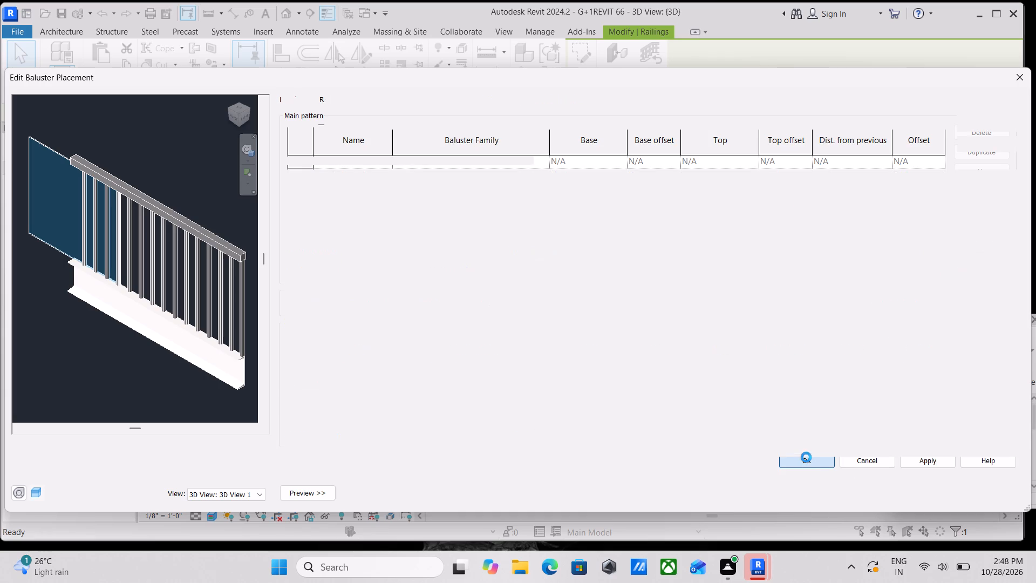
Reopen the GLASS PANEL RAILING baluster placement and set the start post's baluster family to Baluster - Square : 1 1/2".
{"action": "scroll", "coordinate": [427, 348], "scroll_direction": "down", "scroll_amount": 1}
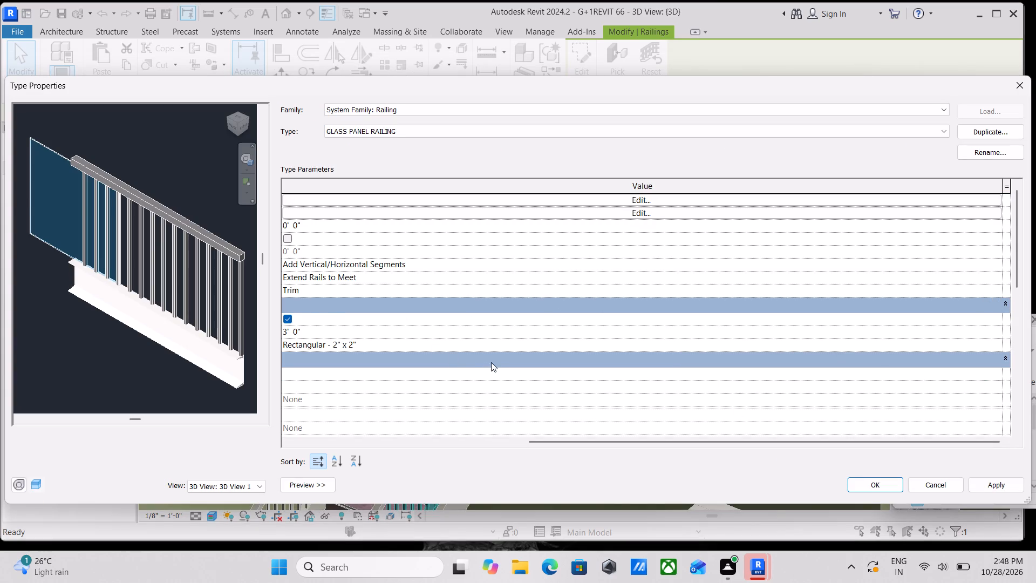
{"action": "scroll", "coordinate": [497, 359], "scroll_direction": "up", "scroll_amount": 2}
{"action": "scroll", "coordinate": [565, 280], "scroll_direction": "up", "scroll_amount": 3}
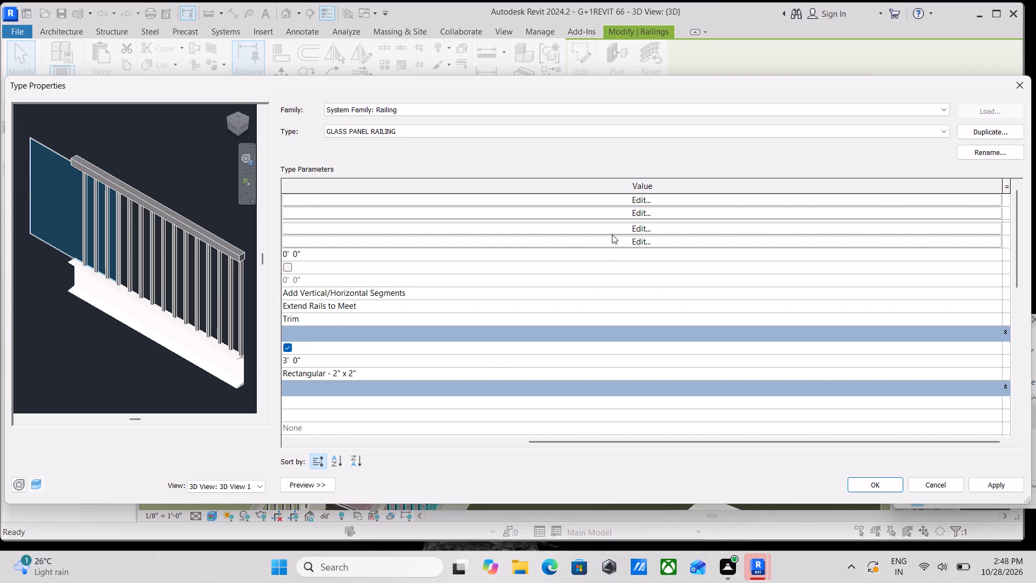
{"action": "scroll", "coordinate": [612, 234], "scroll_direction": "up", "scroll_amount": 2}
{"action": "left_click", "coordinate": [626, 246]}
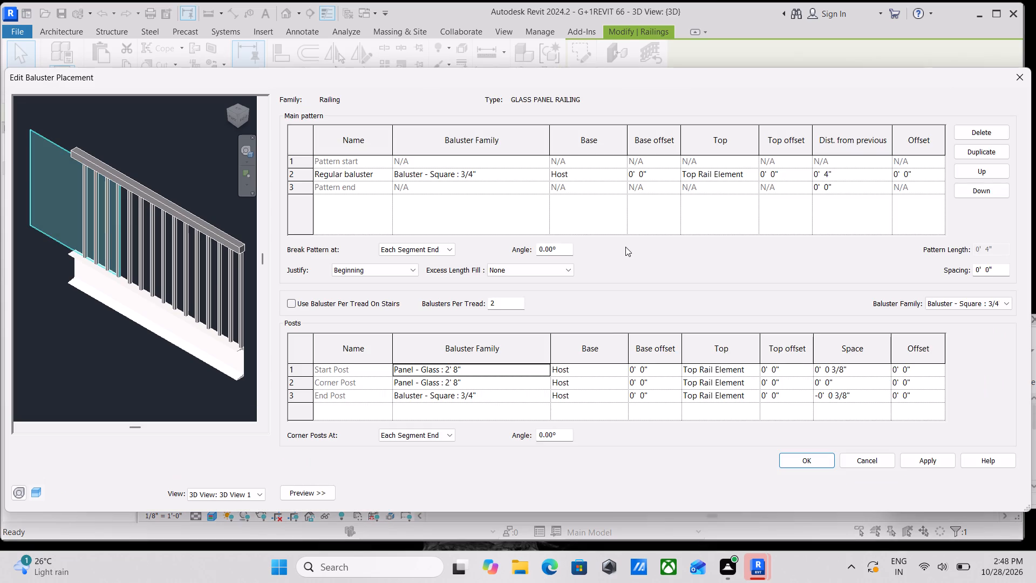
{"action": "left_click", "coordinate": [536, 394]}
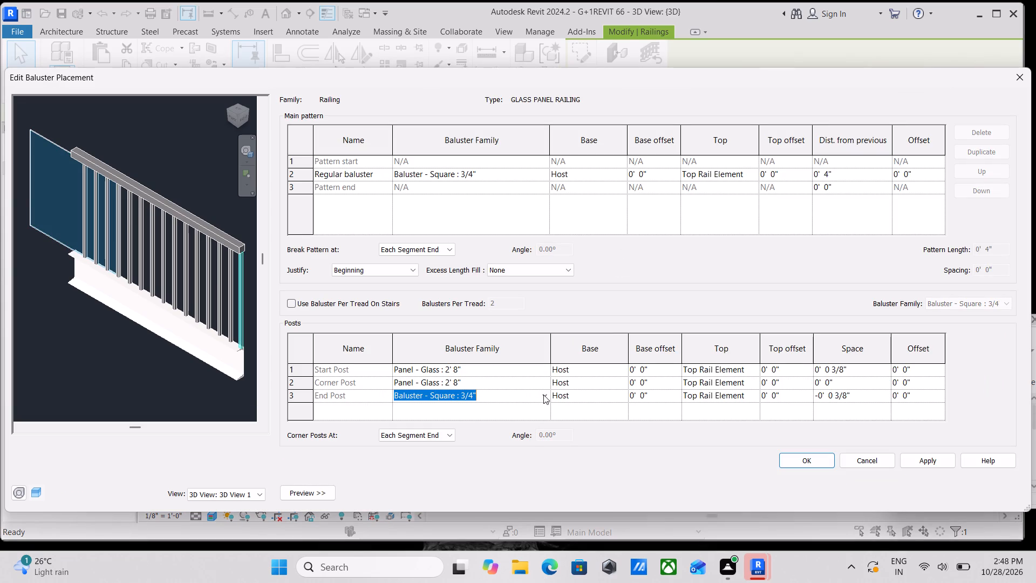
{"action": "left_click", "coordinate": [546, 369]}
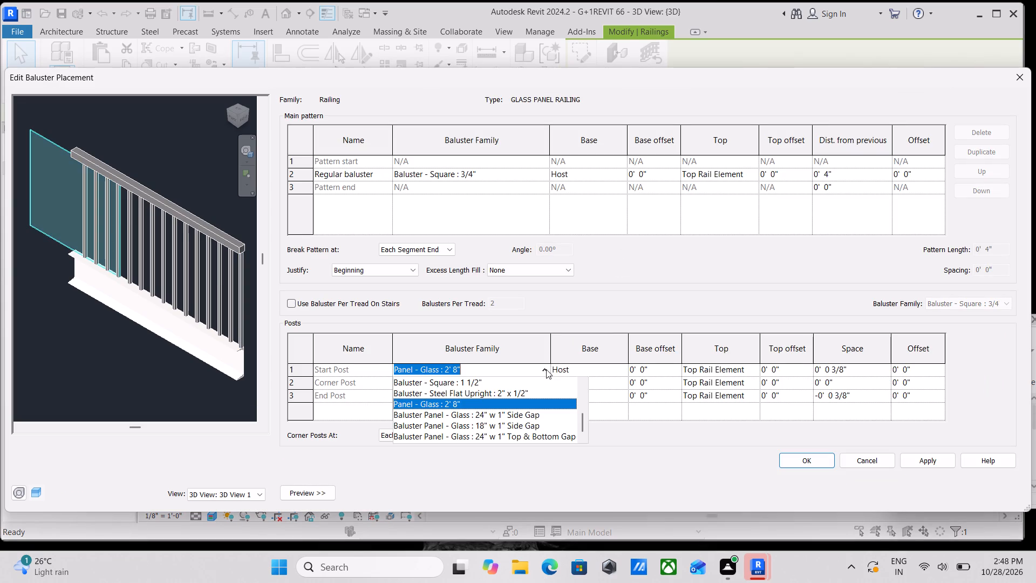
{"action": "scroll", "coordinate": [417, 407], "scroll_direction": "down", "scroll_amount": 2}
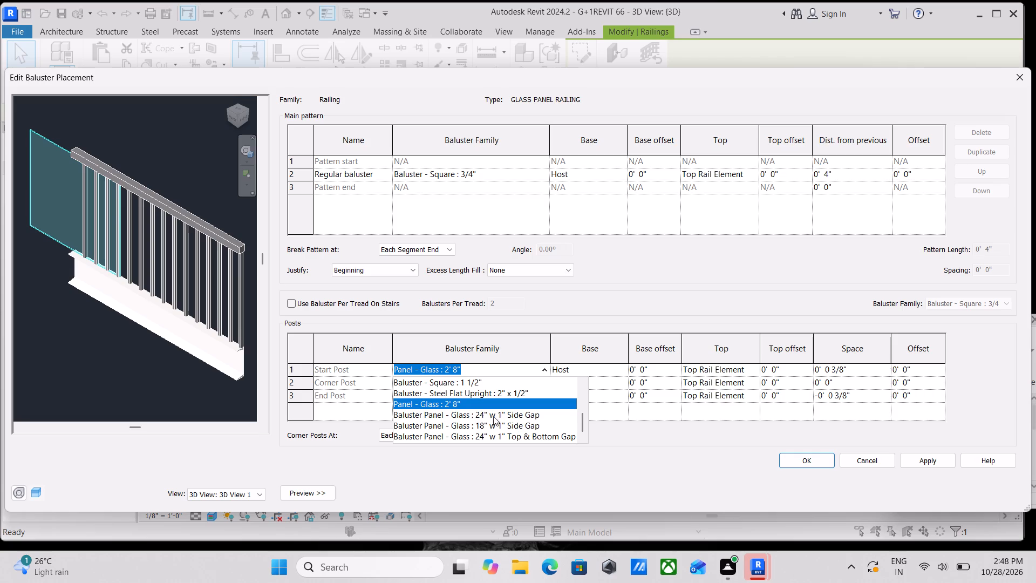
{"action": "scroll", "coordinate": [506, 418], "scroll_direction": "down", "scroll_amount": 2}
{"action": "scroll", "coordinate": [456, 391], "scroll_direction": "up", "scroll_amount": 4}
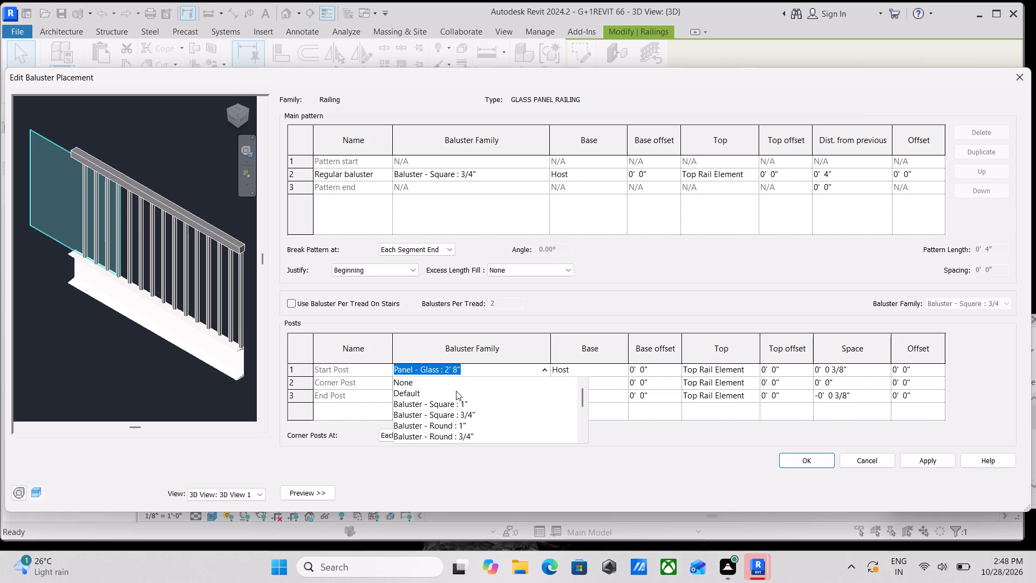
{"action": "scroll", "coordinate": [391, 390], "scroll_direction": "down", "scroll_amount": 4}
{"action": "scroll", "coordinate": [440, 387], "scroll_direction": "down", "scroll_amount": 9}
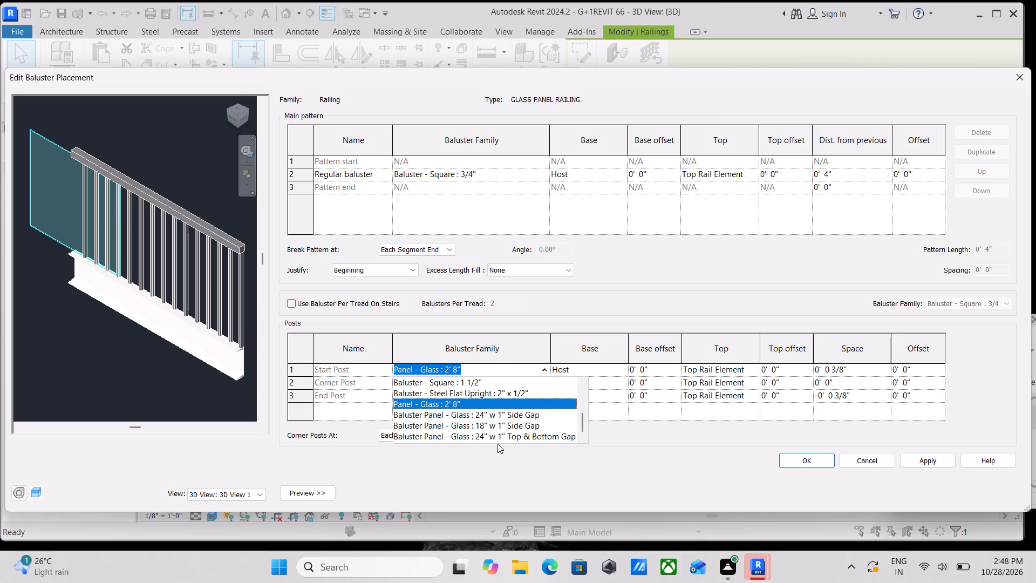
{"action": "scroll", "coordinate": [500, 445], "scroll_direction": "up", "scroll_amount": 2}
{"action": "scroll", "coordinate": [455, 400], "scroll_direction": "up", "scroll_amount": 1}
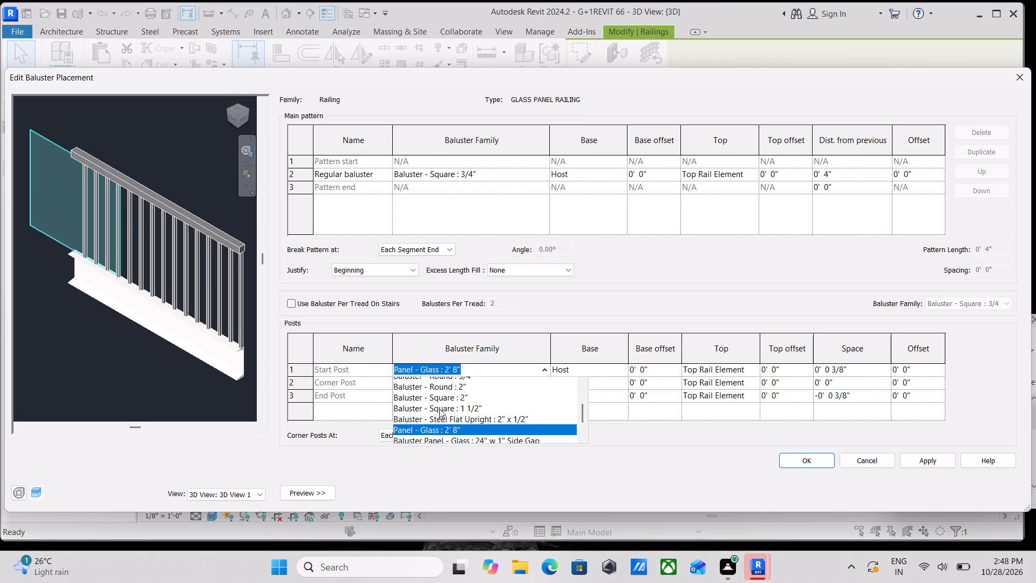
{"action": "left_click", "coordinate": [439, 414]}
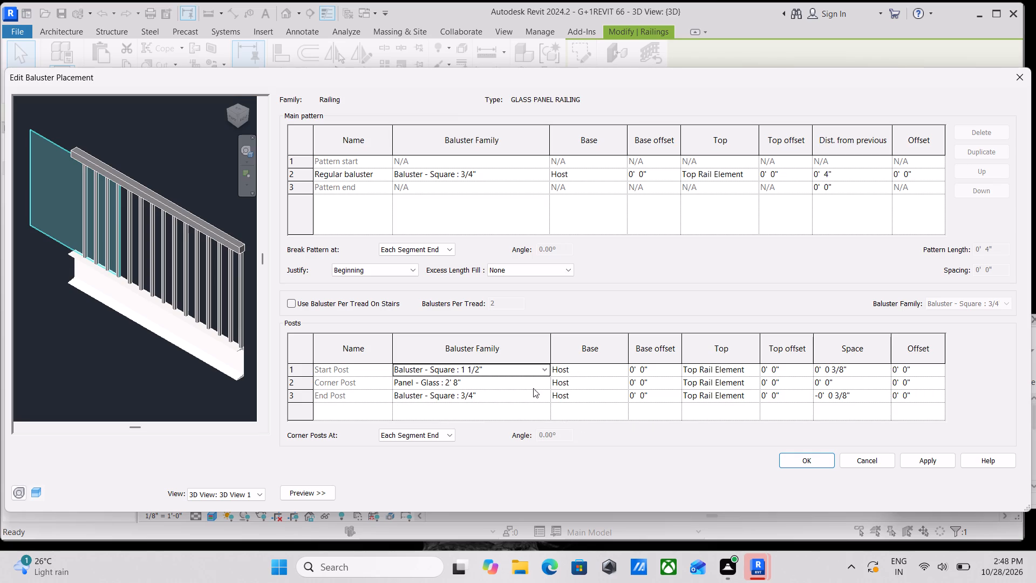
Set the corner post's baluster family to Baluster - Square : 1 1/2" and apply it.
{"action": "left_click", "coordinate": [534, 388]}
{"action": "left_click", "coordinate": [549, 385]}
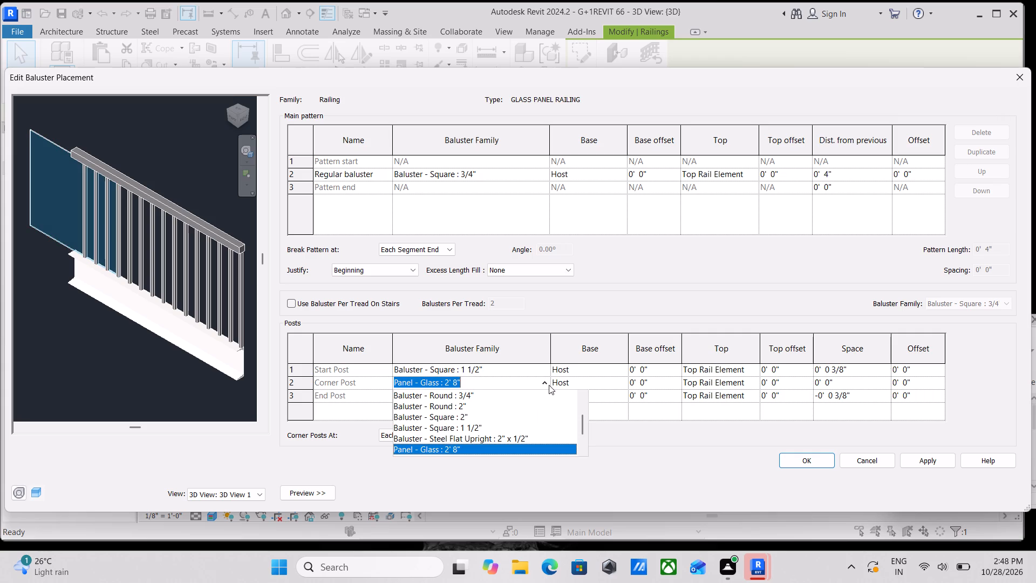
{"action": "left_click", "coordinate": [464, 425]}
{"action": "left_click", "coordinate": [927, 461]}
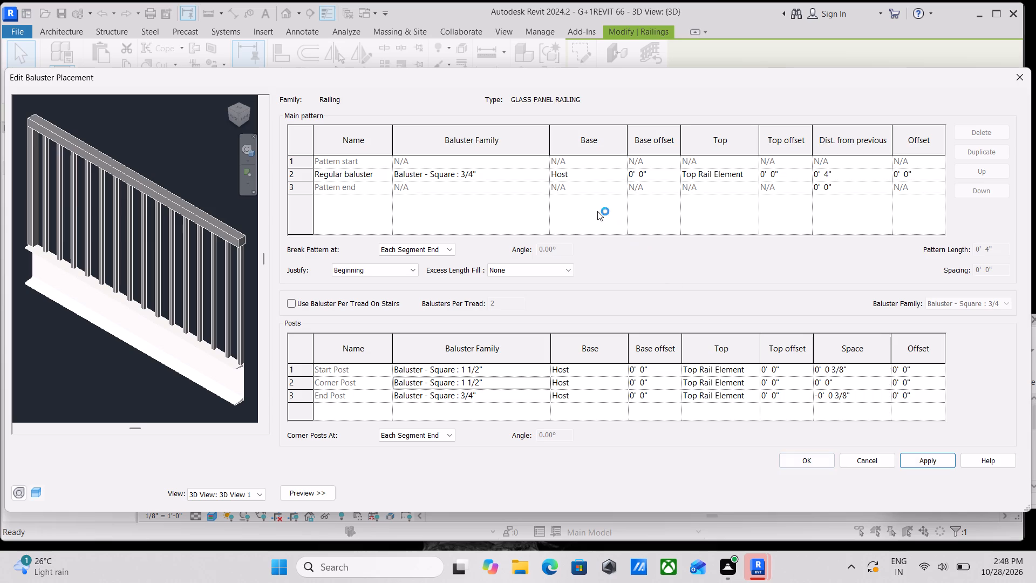
Set the regular baluster's family in the main pattern to Panel - Glass : 2' 8" and apply it.
{"action": "left_click", "coordinate": [529, 165]}
{"action": "left_click", "coordinate": [529, 172]}
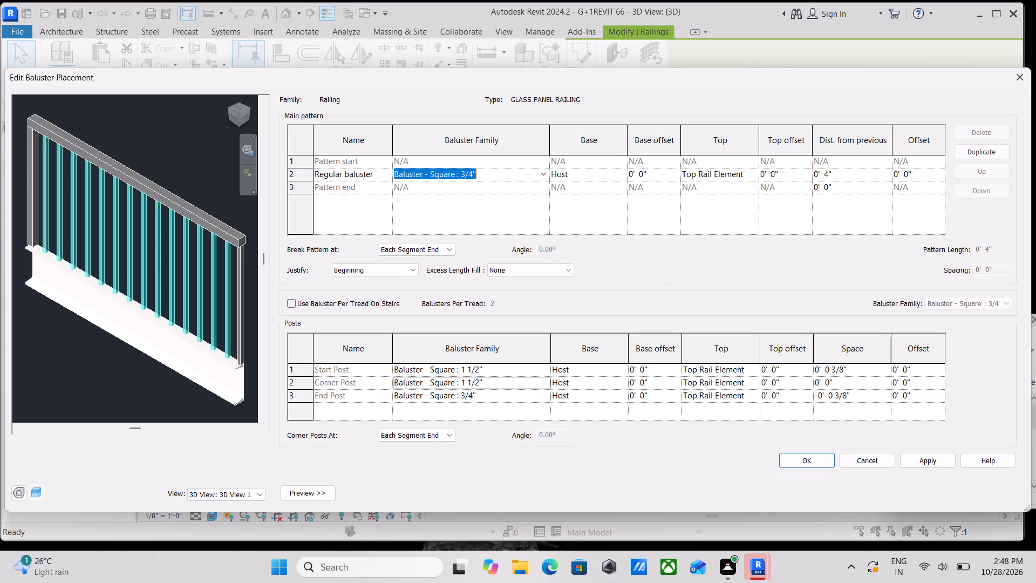
{"action": "left_click", "coordinate": [545, 175]}
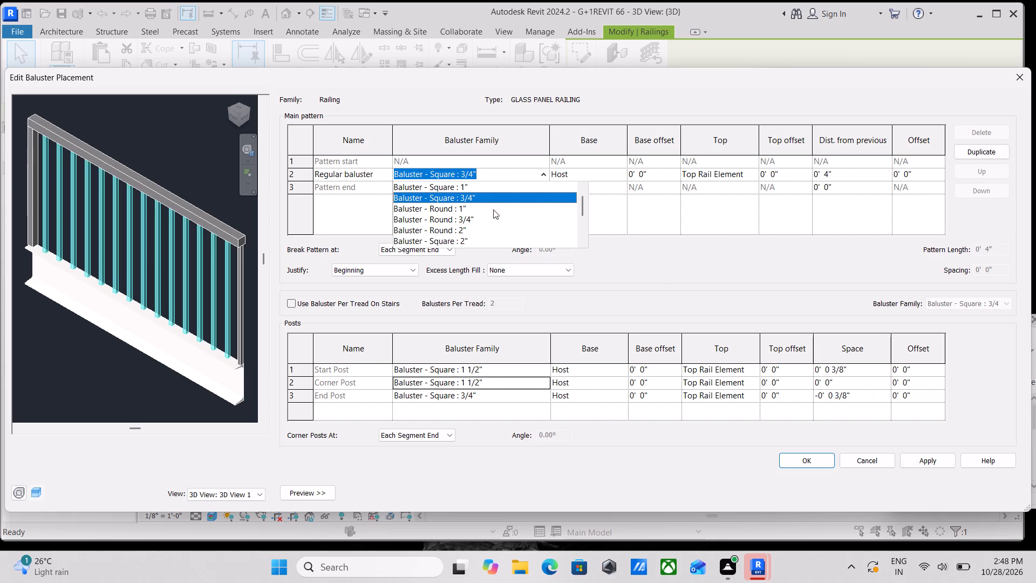
{"action": "scroll", "coordinate": [448, 214], "scroll_direction": "down", "scroll_amount": 3}
{"action": "left_click", "coordinate": [439, 206]}
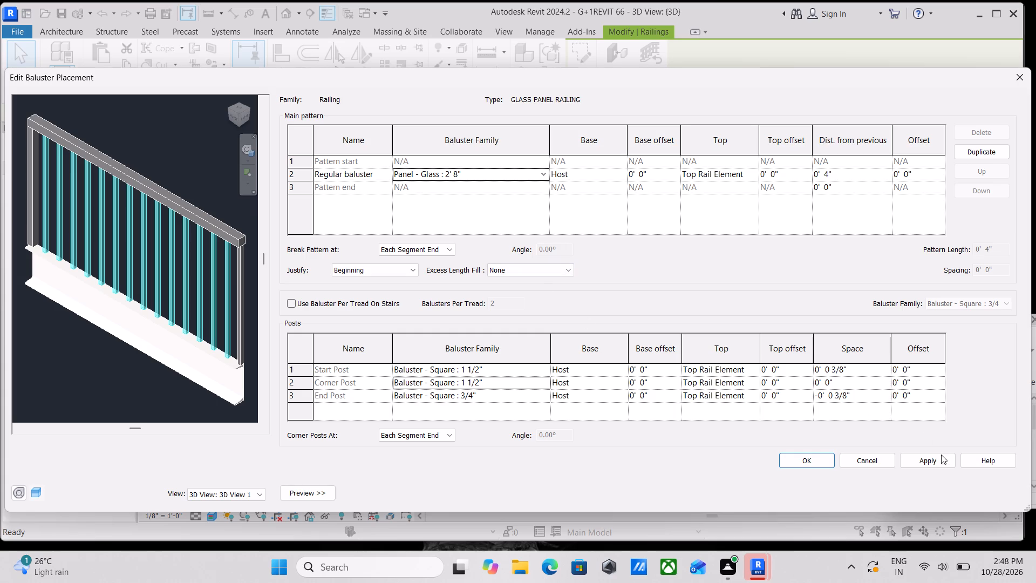
{"action": "left_click", "coordinate": [913, 455]}
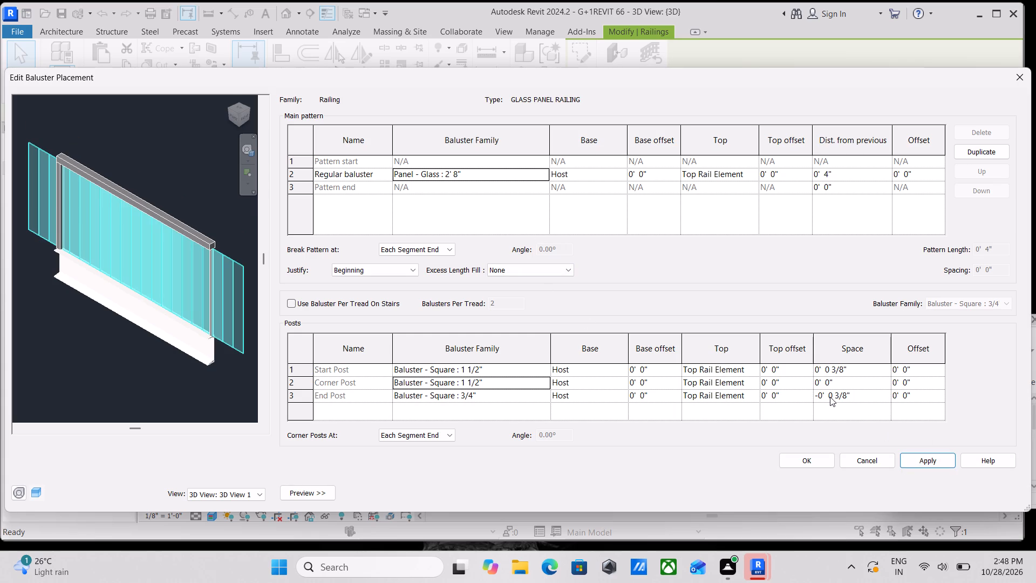
Set the baluster family of the start, corner and end posts to None.
{"action": "scroll", "coordinate": [816, 396], "scroll_direction": "down", "scroll_amount": 2}
{"action": "left_click", "coordinate": [534, 365]}
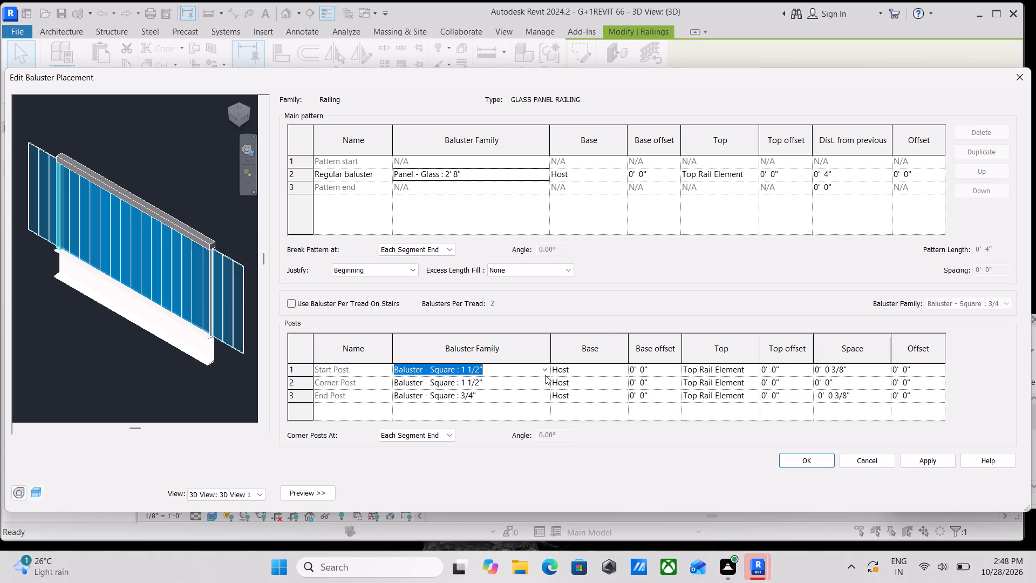
{"action": "left_click", "coordinate": [545, 371]}
{"action": "scroll", "coordinate": [434, 379], "scroll_direction": "up", "scroll_amount": 7}
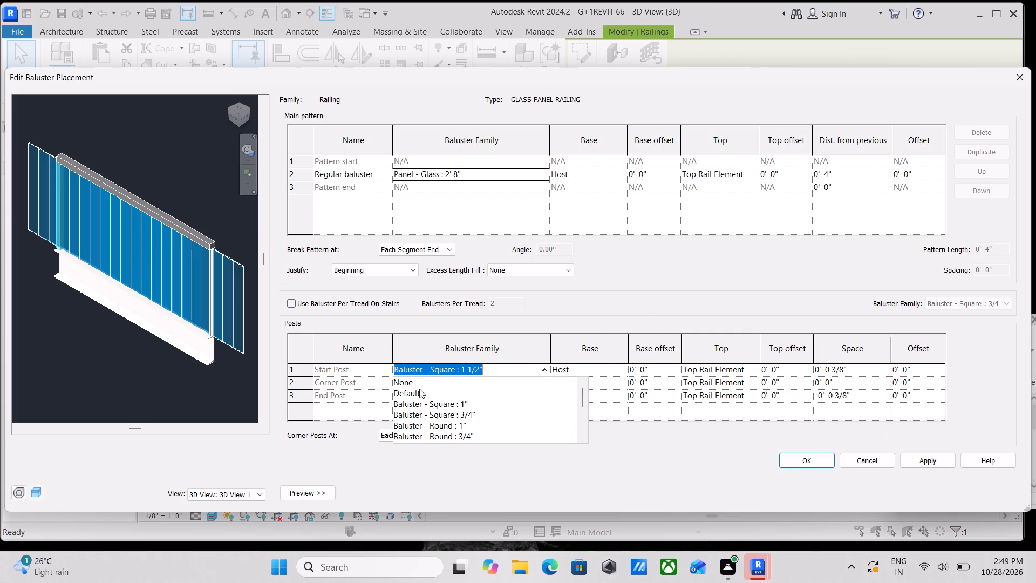
{"action": "left_click", "coordinate": [405, 383]}
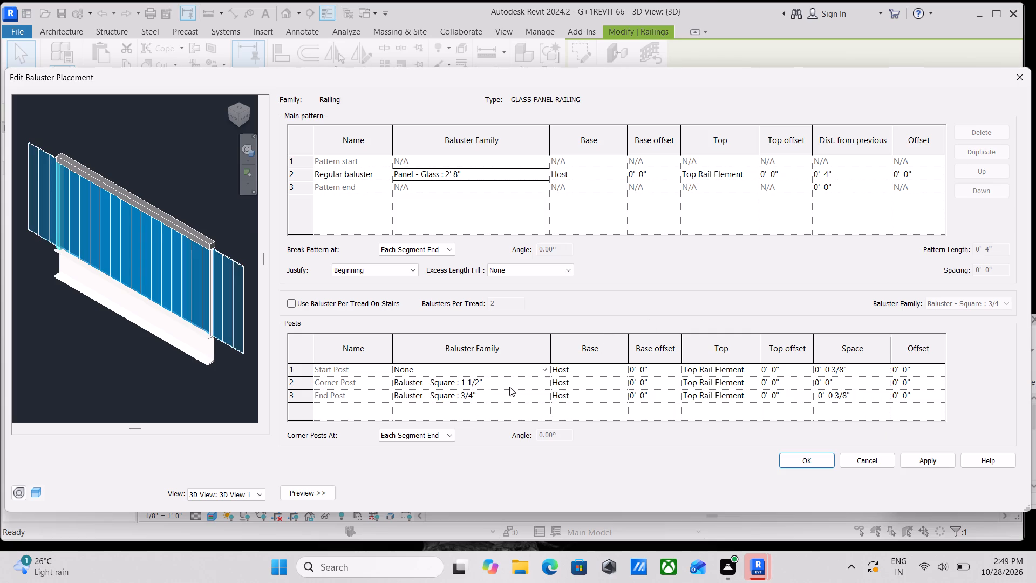
{"action": "left_click", "coordinate": [534, 385]}
{"action": "left_click", "coordinate": [549, 383]}
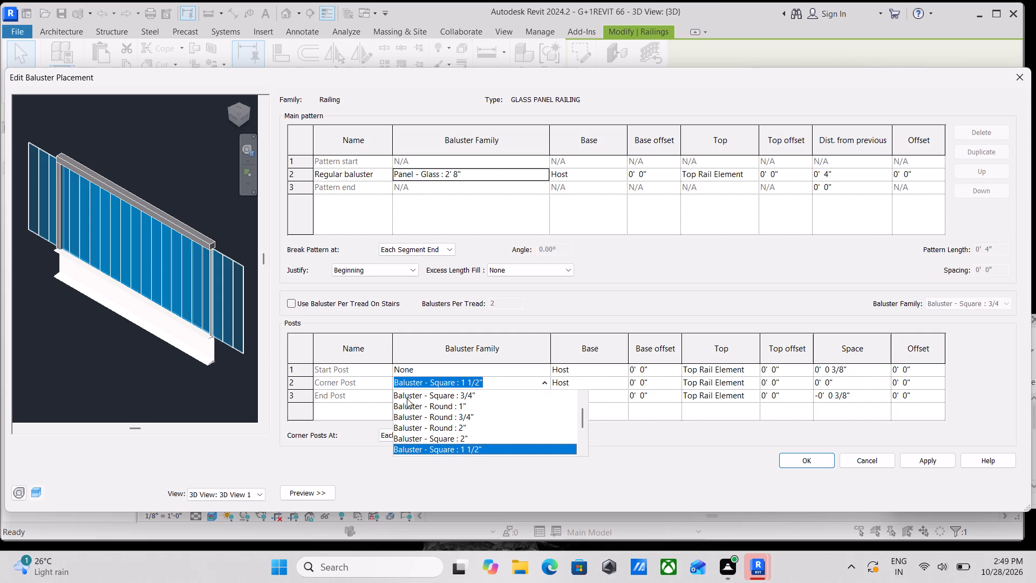
{"action": "scroll", "coordinate": [407, 398], "scroll_direction": "up", "scroll_amount": 7}
{"action": "left_click", "coordinate": [419, 395]}
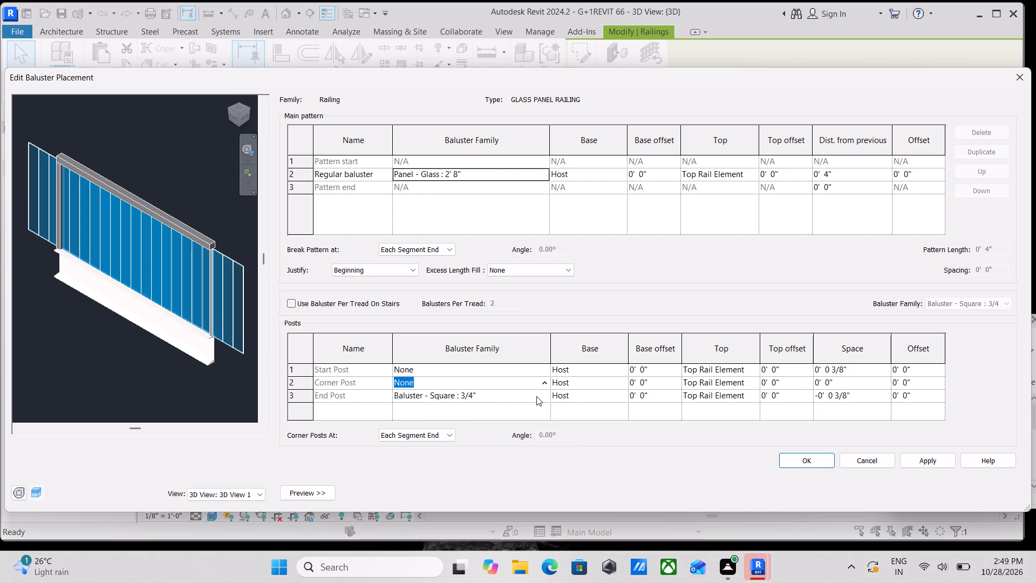
{"action": "left_click", "coordinate": [533, 397]}
{"action": "left_click", "coordinate": [546, 393]}
{"action": "scroll", "coordinate": [397, 402], "scroll_direction": "up", "scroll_amount": 1}
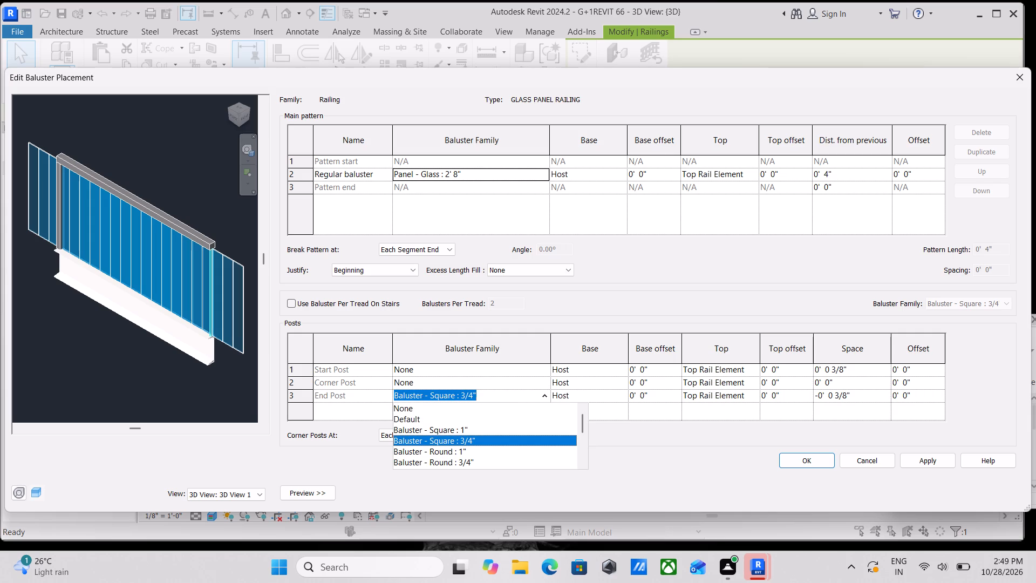
{"action": "left_click", "coordinate": [406, 409]}
Apply and accept the baluster placement, then apply and accept the GLASS PANEL RAILING type properties.
{"action": "scroll", "coordinate": [196, 313], "scroll_direction": "down", "scroll_amount": 3}
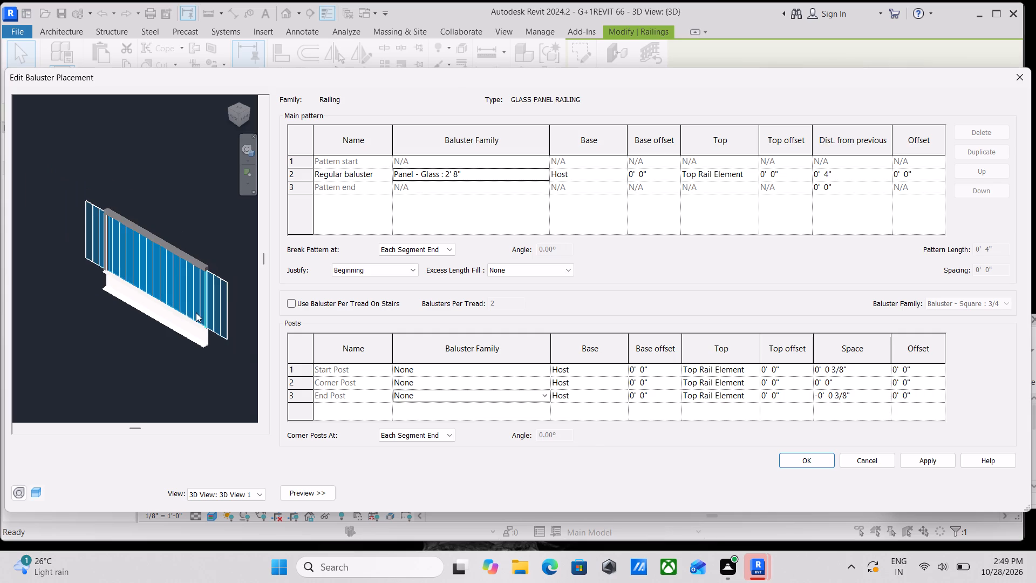
{"action": "scroll", "coordinate": [185, 289], "scroll_direction": "down", "scroll_amount": 1}
{"action": "middle_click_drag", "start_coordinate": [148, 306], "coordinate": [230, 298]}
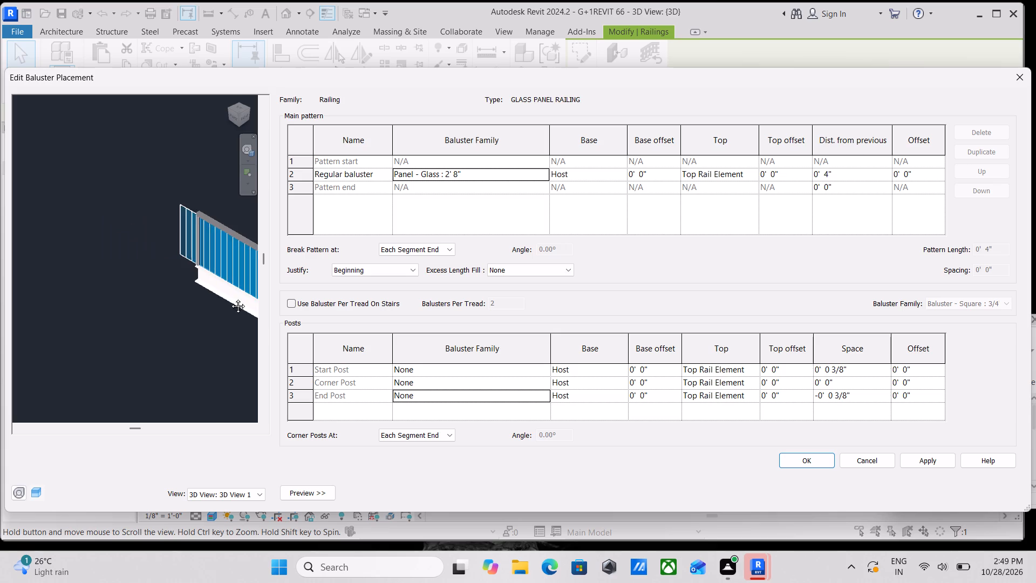
{"action": "middle_click_drag", "start_coordinate": [230, 298], "coordinate": [178, 309]}
{"action": "scroll", "coordinate": [200, 275], "scroll_direction": "up", "scroll_amount": 6}
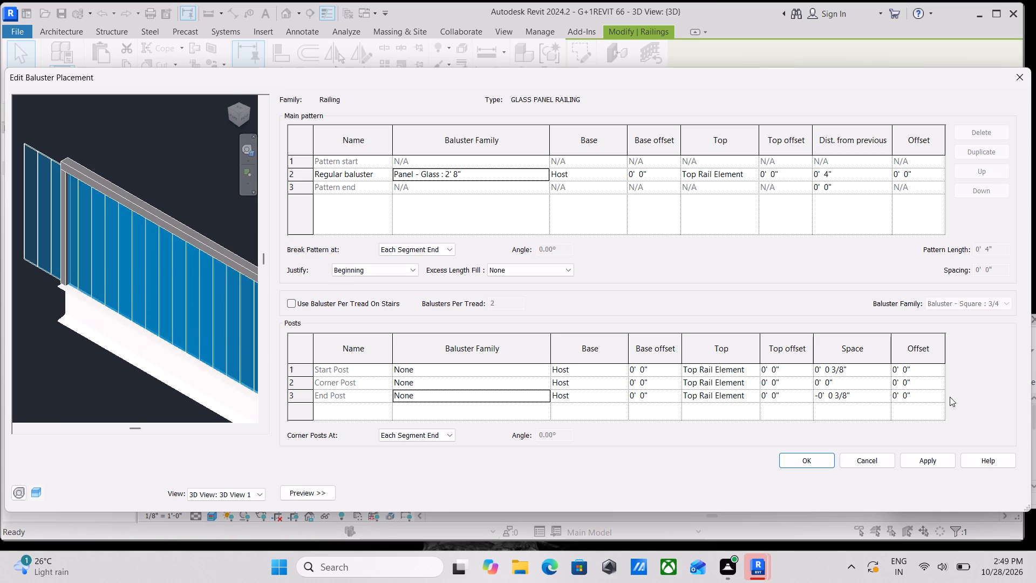
{"action": "left_click", "coordinate": [937, 459]}
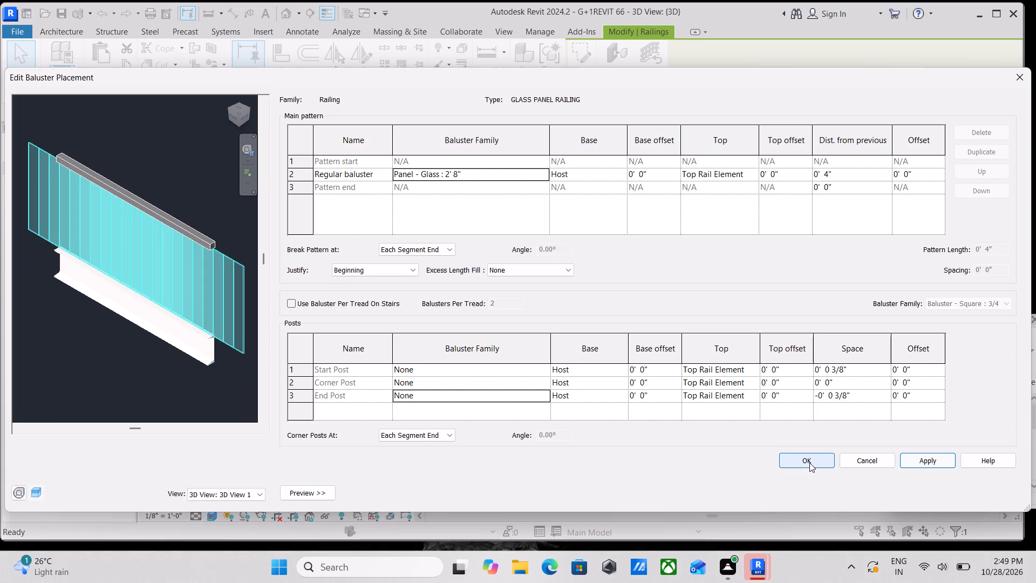
{"action": "left_click", "coordinate": [917, 463]}
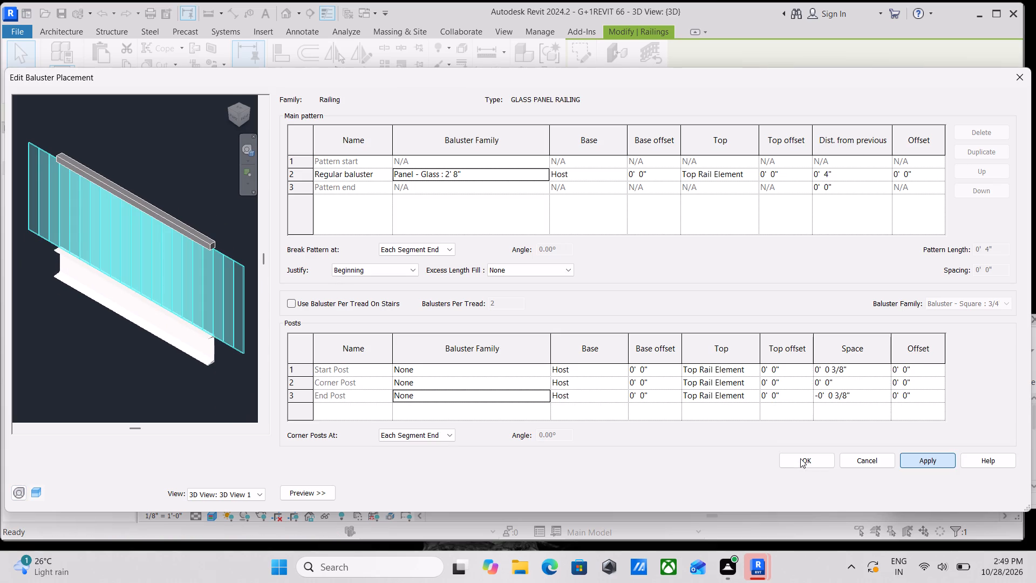
{"action": "left_click", "coordinate": [800, 458]}
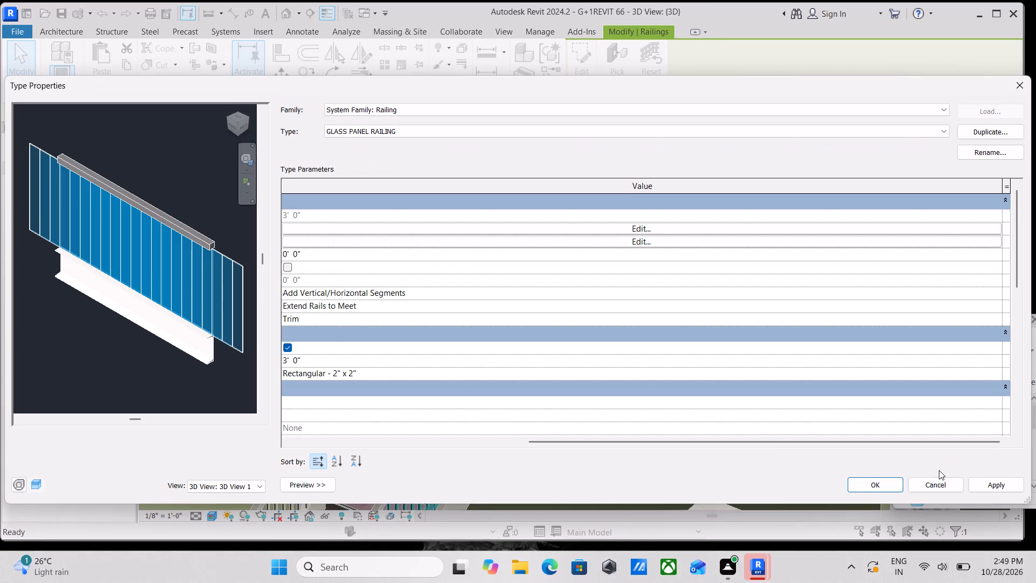
{"action": "left_click", "coordinate": [991, 486]}
{"action": "left_click", "coordinate": [884, 483]}
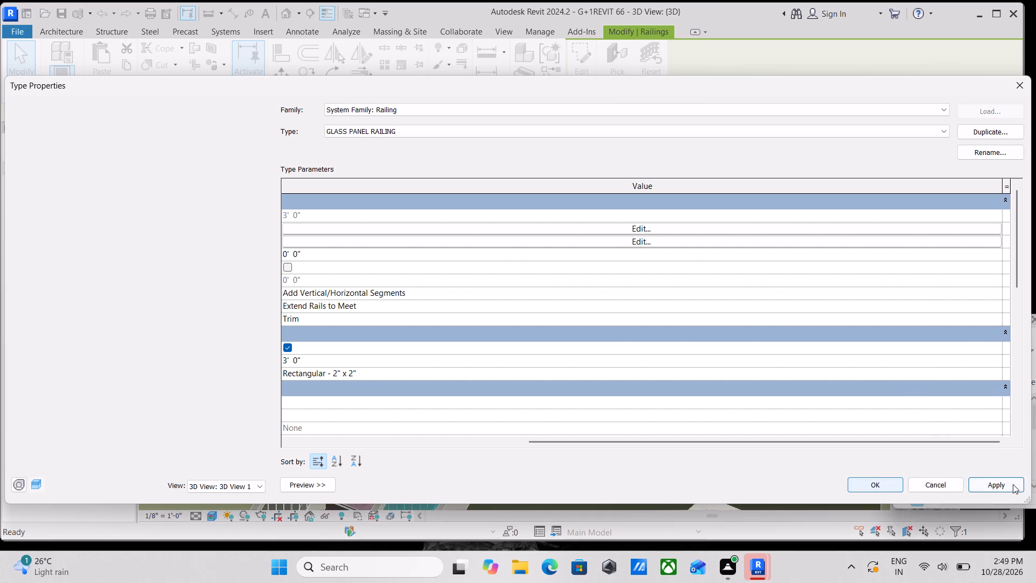
Examine the staircase's glass panel railings from different sides in the 3D view, including where the panels meet the railing ends.
{"action": "scroll", "coordinate": [645, 411], "scroll_direction": "down", "scroll_amount": 2}
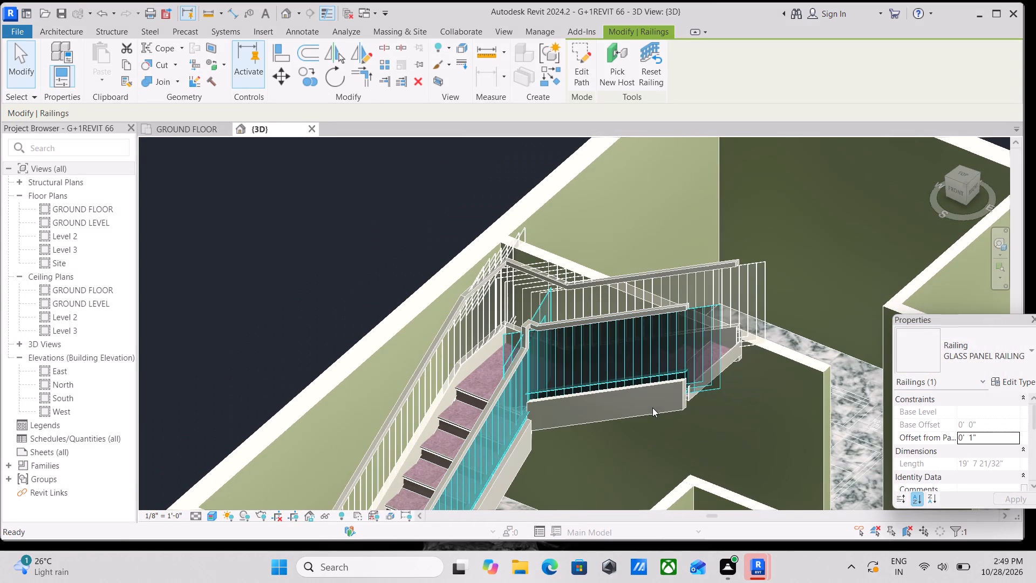
{"action": "key", "text": "Escape"}
{"action": "scroll", "coordinate": [669, 399], "scroll_direction": "down", "scroll_amount": 2}
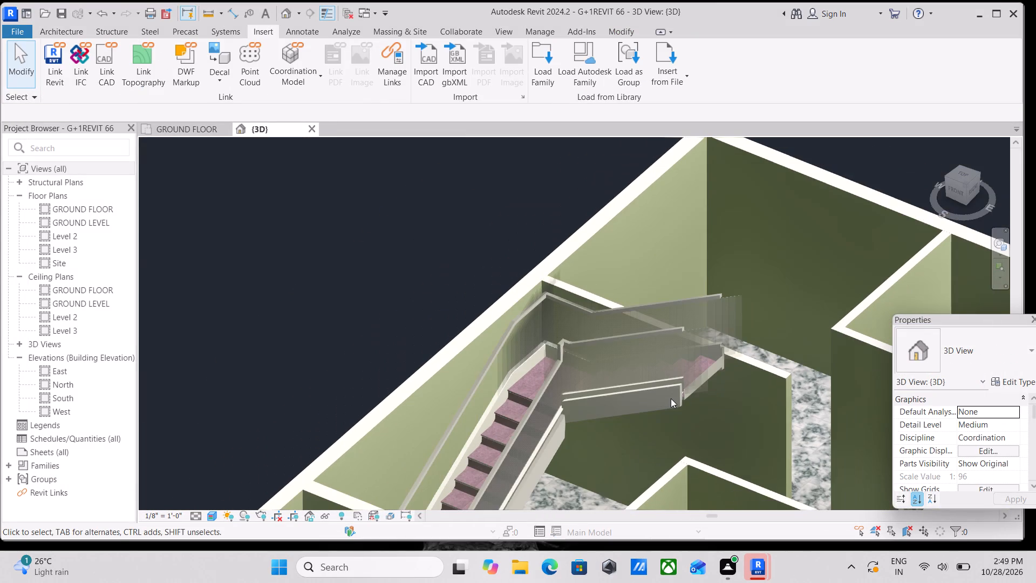
{"action": "middle_click_drag", "start_coordinate": [631, 372], "coordinate": [775, 418]}
{"action": "scroll", "coordinate": [686, 398], "scroll_direction": "down", "scroll_amount": 2}
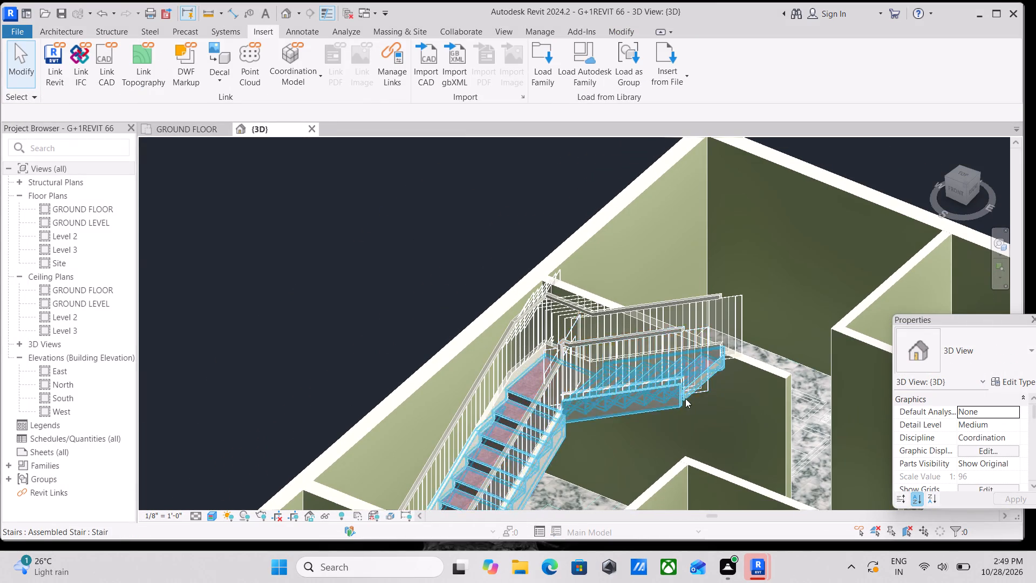
{"action": "scroll", "coordinate": [685, 398], "scroll_direction": "down", "scroll_amount": 1}
{"action": "key", "text": "Escape"}
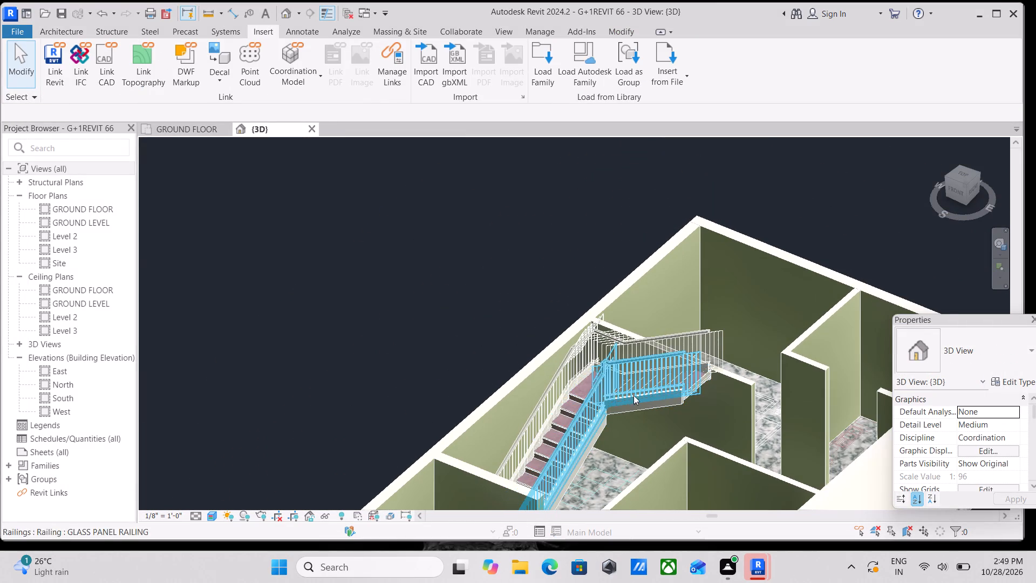
{"action": "middle_click_drag", "start_coordinate": [611, 393], "coordinate": [837, 395], "text": "shift"}
{"action": "middle_click_drag", "start_coordinate": [550, 382], "coordinate": [731, 410], "text": "shift"}
{"action": "scroll", "coordinate": [464, 449], "scroll_direction": "up", "scroll_amount": 11}
{"action": "scroll", "coordinate": [447, 373], "scroll_direction": "up", "scroll_amount": 1}
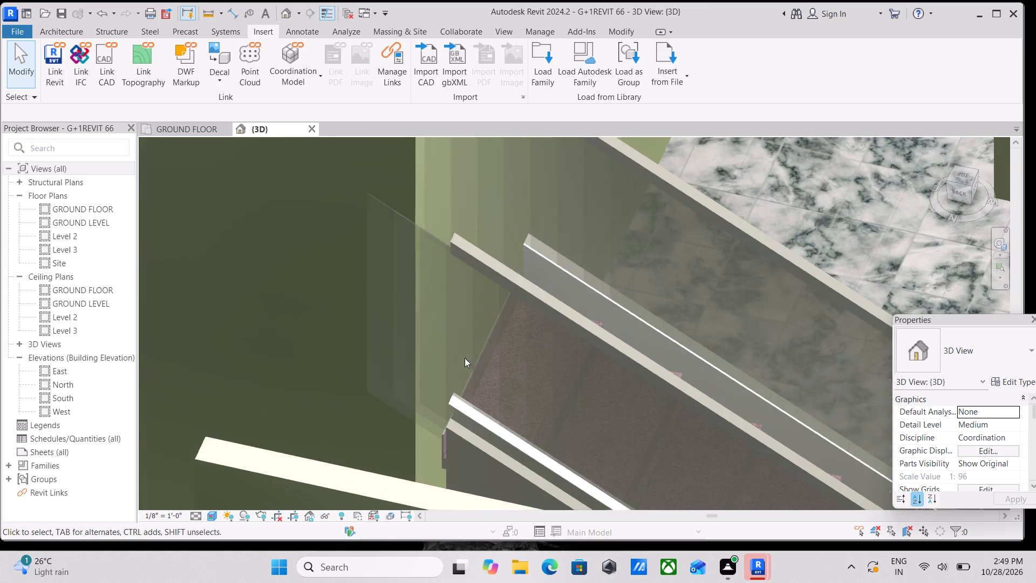
Examine the glass panels of the staircase railings along the flight, at the railing ends and around the landing corner.
{"action": "left_click", "coordinate": [371, 287]}
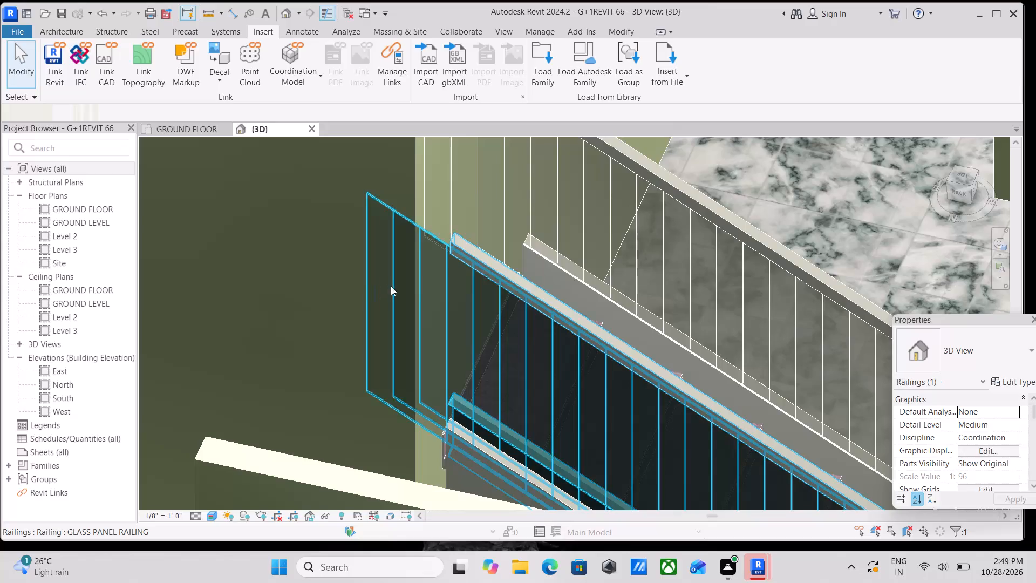
{"action": "scroll", "coordinate": [407, 292], "scroll_direction": "down", "scroll_amount": 1}
{"action": "middle_click_drag", "start_coordinate": [435, 308], "coordinate": [736, 382], "text": "shift"}
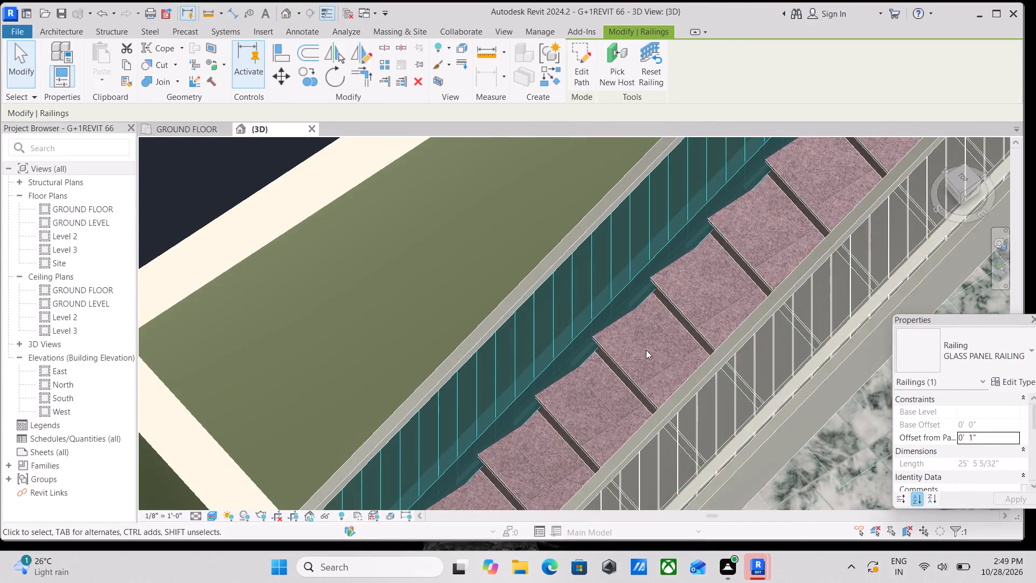
{"action": "scroll", "coordinate": [646, 349], "scroll_direction": "up", "scroll_amount": 1}
{"action": "key", "text": "Escape"}
{"action": "scroll", "coordinate": [651, 334], "scroll_direction": "down", "scroll_amount": 3}
{"action": "middle_click_drag", "start_coordinate": [699, 358], "coordinate": [623, 312]}
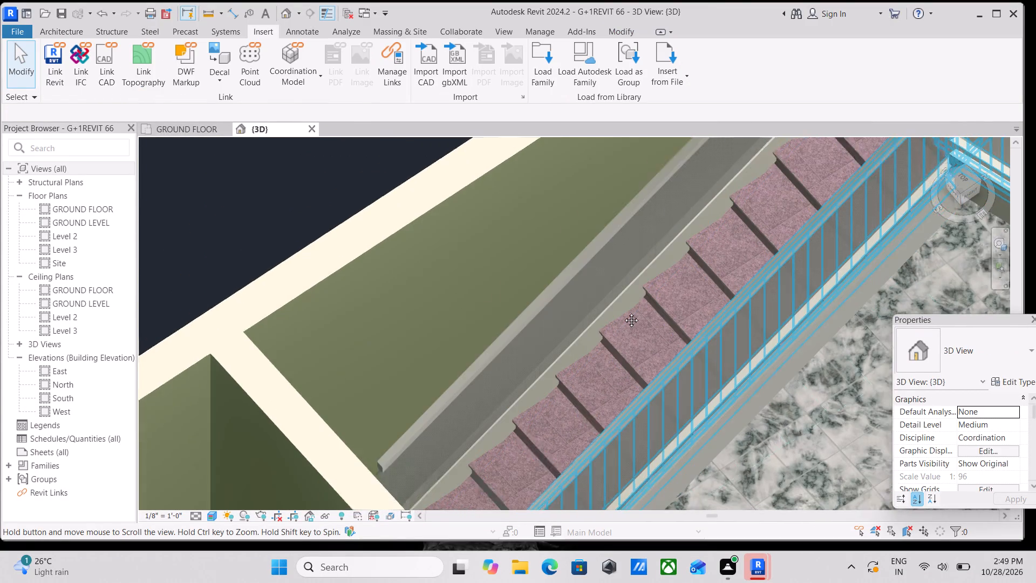
{"action": "middle_click_drag", "start_coordinate": [623, 312], "coordinate": [607, 303]}
{"action": "scroll", "coordinate": [689, 338], "scroll_direction": "down", "scroll_amount": 1}
{"action": "scroll", "coordinate": [713, 384], "scroll_direction": "down", "scroll_amount": 1}
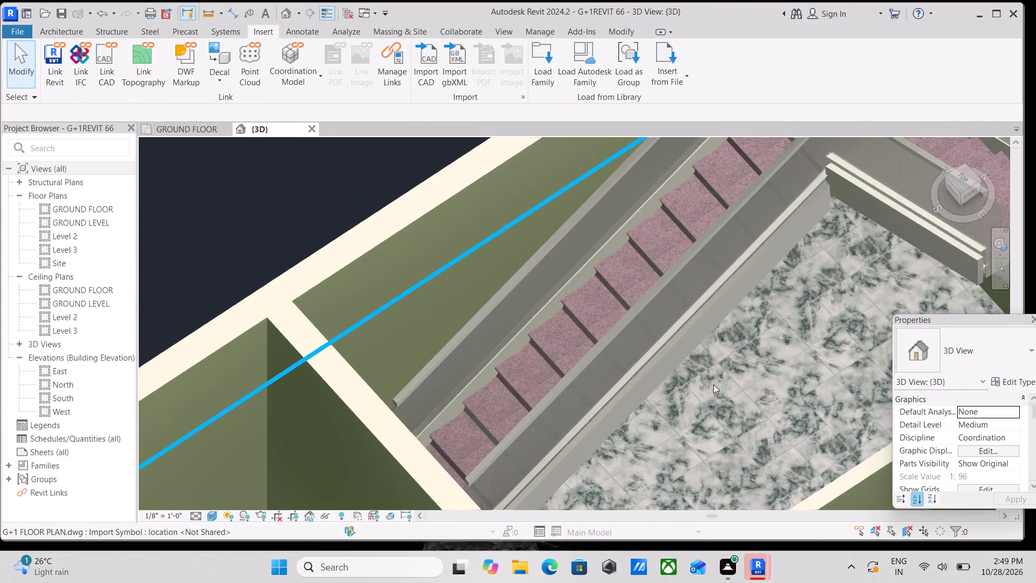
{"action": "middle_click_drag", "start_coordinate": [624, 325], "coordinate": [422, 346]}
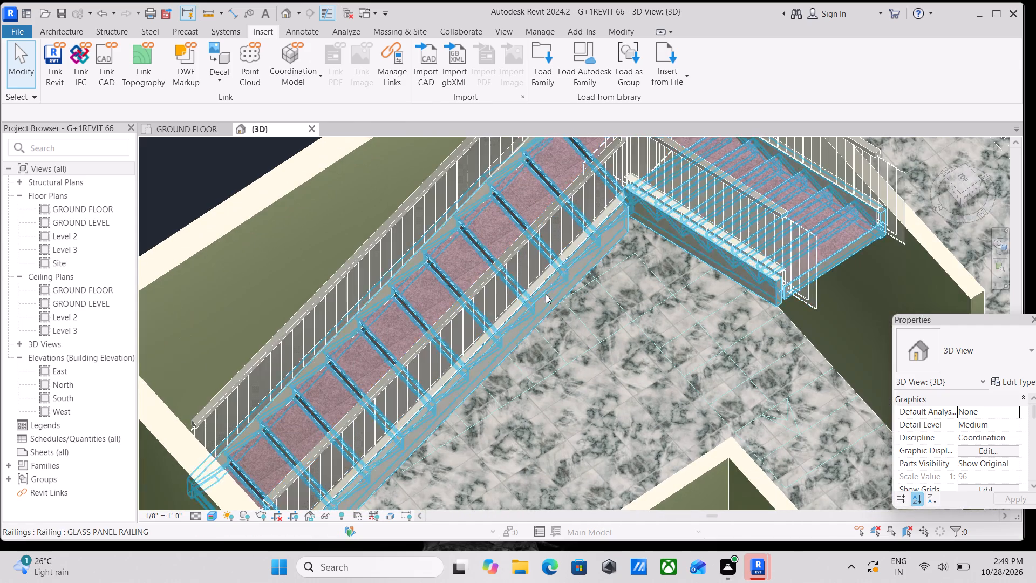
{"action": "middle_click_drag", "start_coordinate": [554, 292], "coordinate": [526, 371]}
{"action": "middle_click_drag", "start_coordinate": [672, 291], "coordinate": [678, 445]}
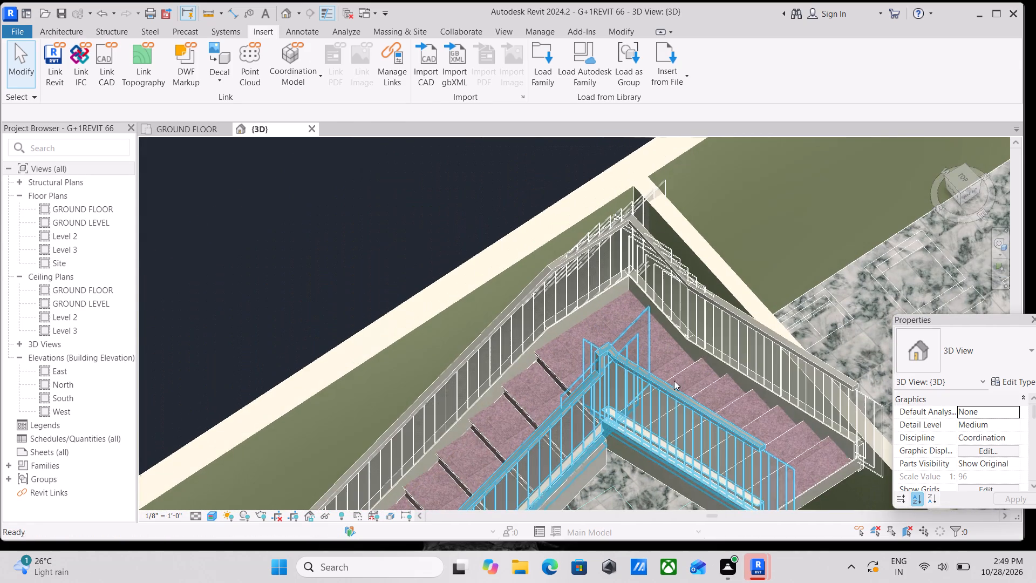
{"action": "middle_click_drag", "start_coordinate": [604, 276], "coordinate": [596, 323]}
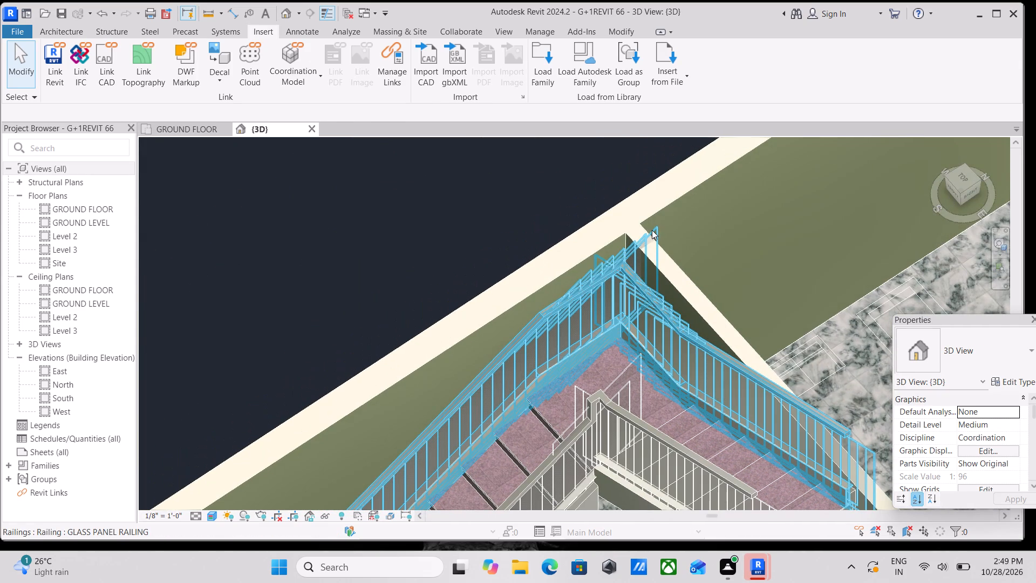
Open the baluster placement settings of the GLASS PANEL RAILING type for the staircase's outer railing.
{"action": "left_click", "coordinate": [652, 230]}
{"action": "scroll", "coordinate": [652, 230], "scroll_direction": "up", "scroll_amount": 7}
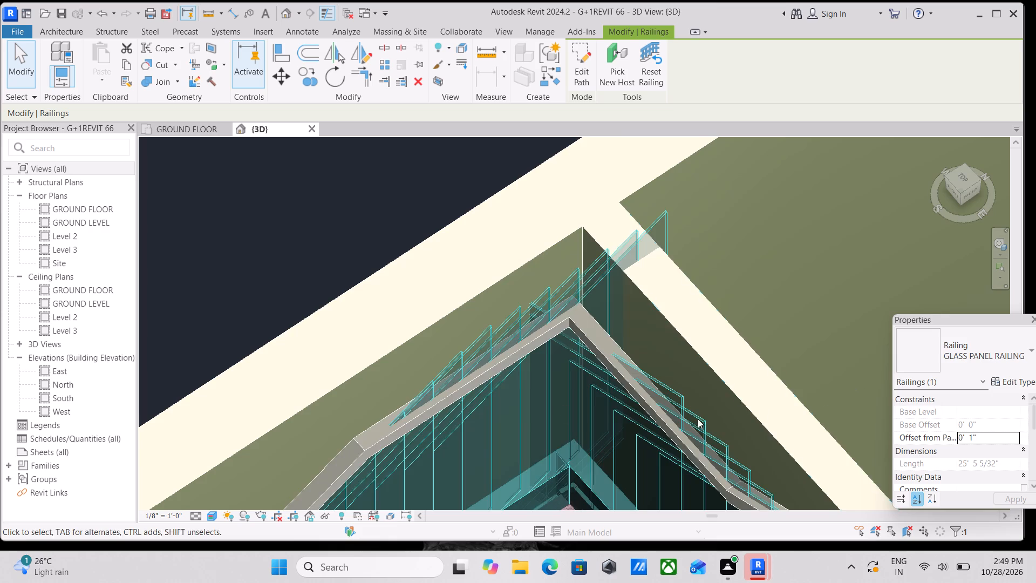
{"action": "scroll", "coordinate": [520, 309], "scroll_direction": "down", "scroll_amount": 3}
{"action": "scroll", "coordinate": [598, 341], "scroll_direction": "down", "scroll_amount": 2}
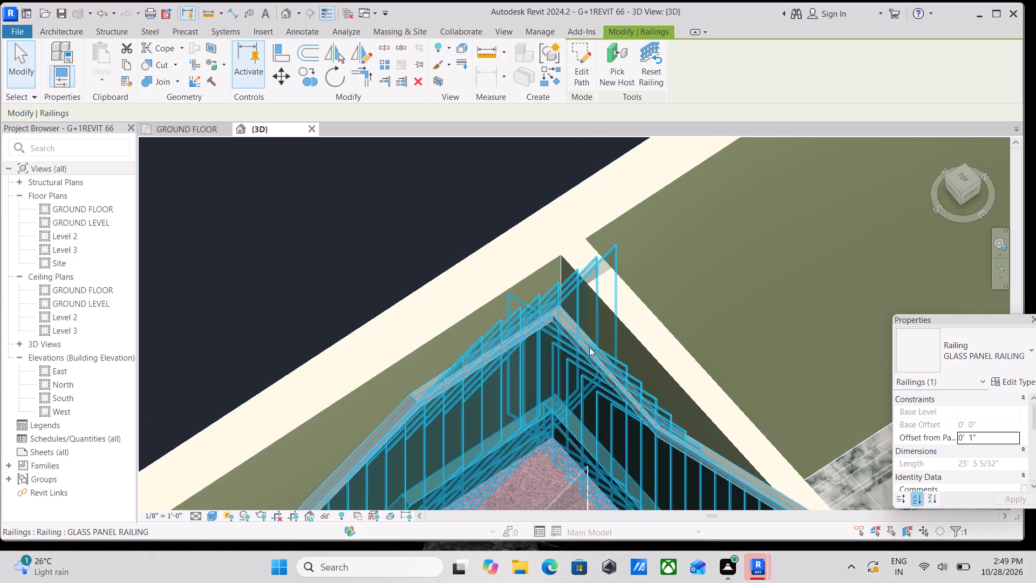
{"action": "scroll", "coordinate": [589, 347], "scroll_direction": "down", "scroll_amount": 3}
{"action": "middle_click_drag", "start_coordinate": [487, 401], "coordinate": [583, 266]}
{"action": "scroll", "coordinate": [591, 386], "scroll_direction": "up", "scroll_amount": 2}
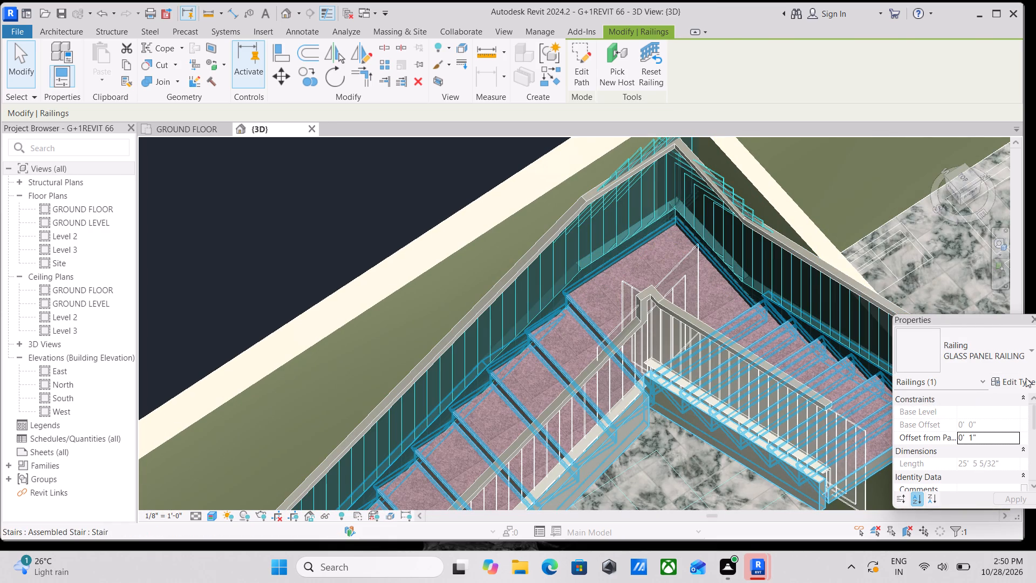
{"action": "left_click", "coordinate": [1018, 385]}
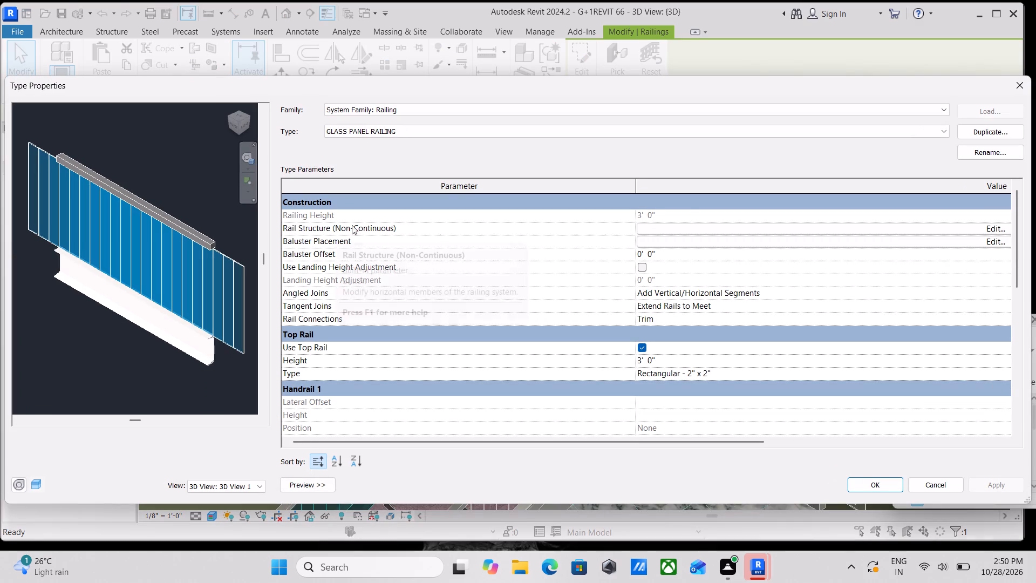
{"action": "left_click", "coordinate": [741, 228]}
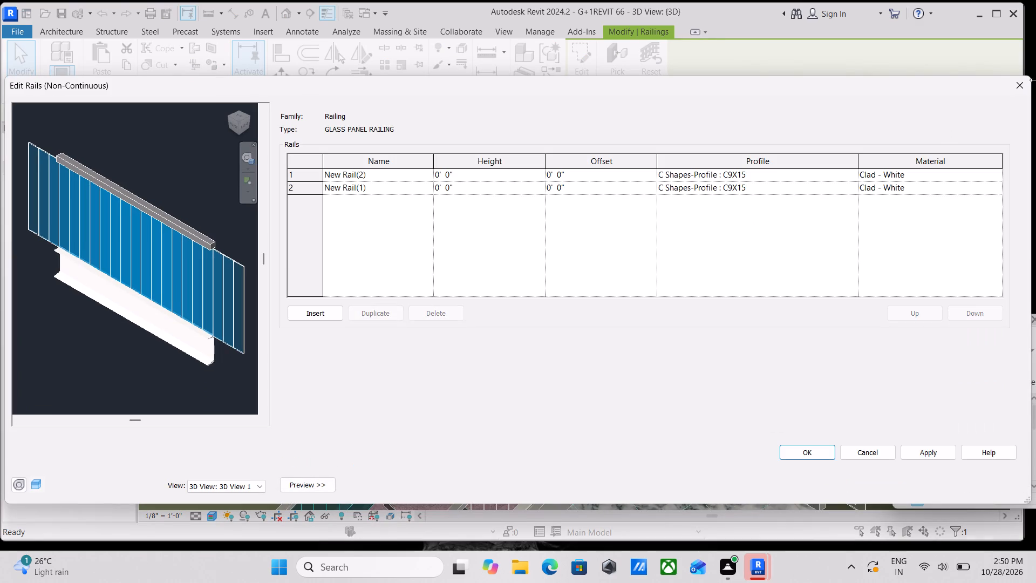
{"action": "left_click", "coordinate": [1017, 90]}
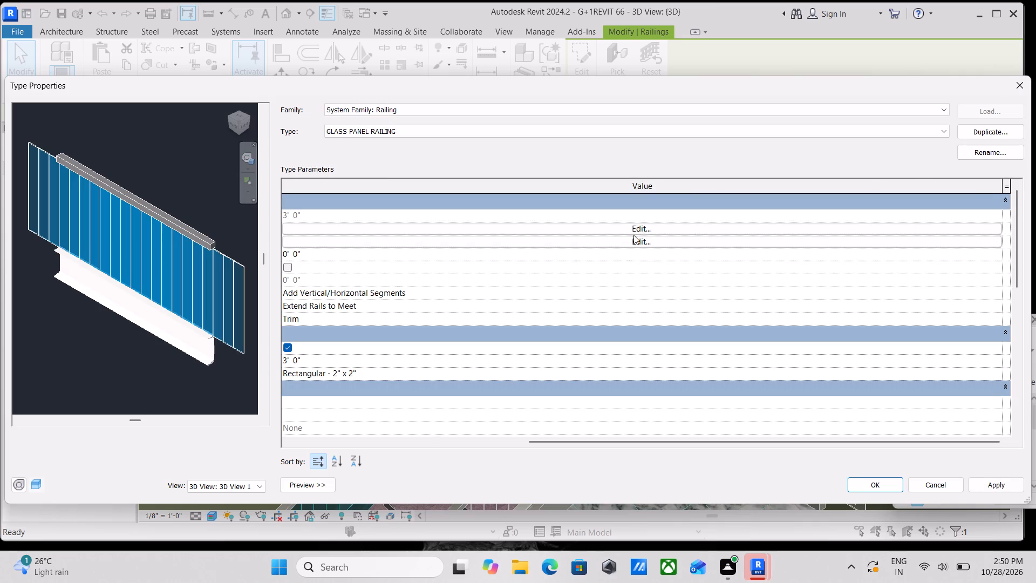
{"action": "left_click", "coordinate": [640, 236]}
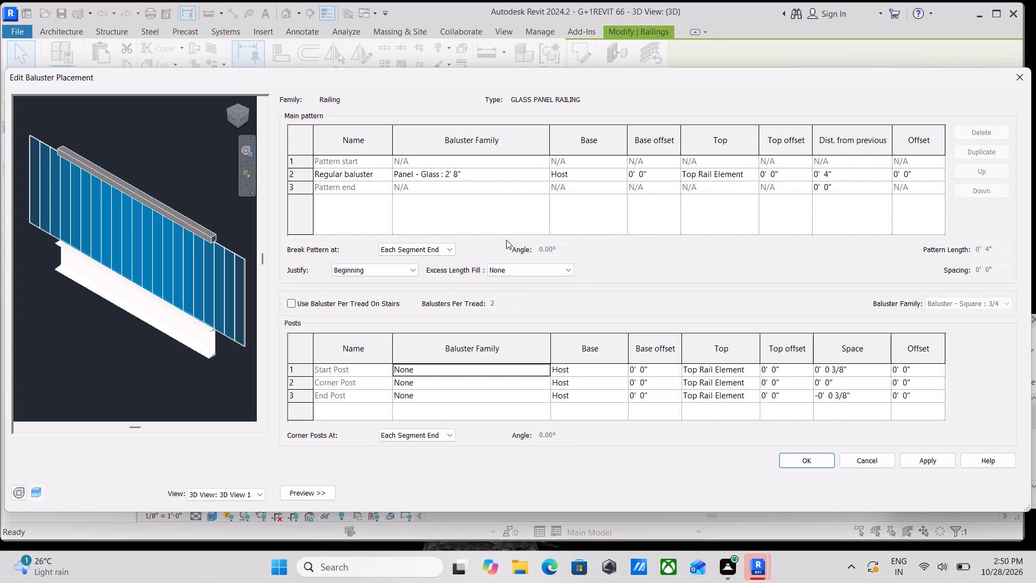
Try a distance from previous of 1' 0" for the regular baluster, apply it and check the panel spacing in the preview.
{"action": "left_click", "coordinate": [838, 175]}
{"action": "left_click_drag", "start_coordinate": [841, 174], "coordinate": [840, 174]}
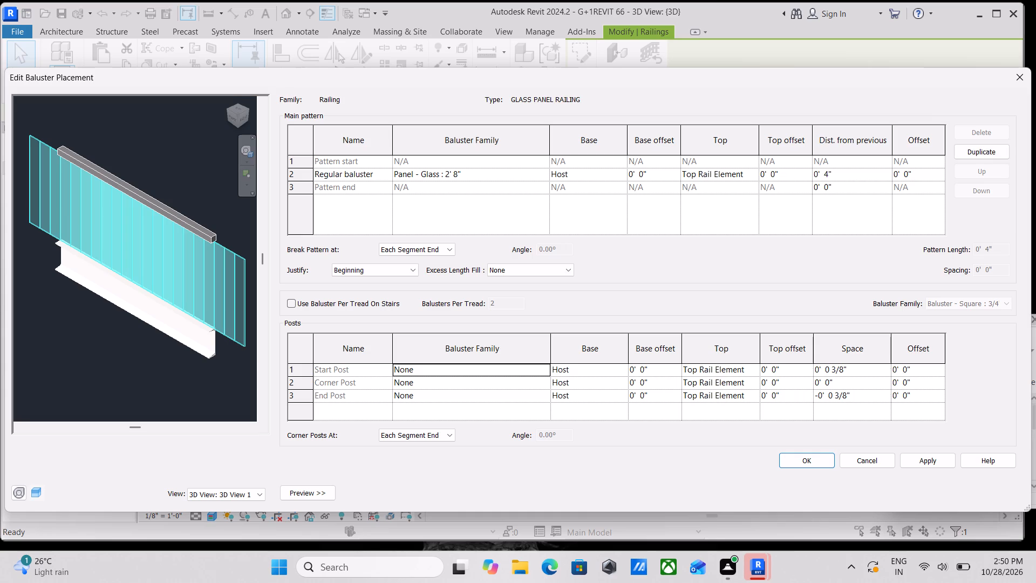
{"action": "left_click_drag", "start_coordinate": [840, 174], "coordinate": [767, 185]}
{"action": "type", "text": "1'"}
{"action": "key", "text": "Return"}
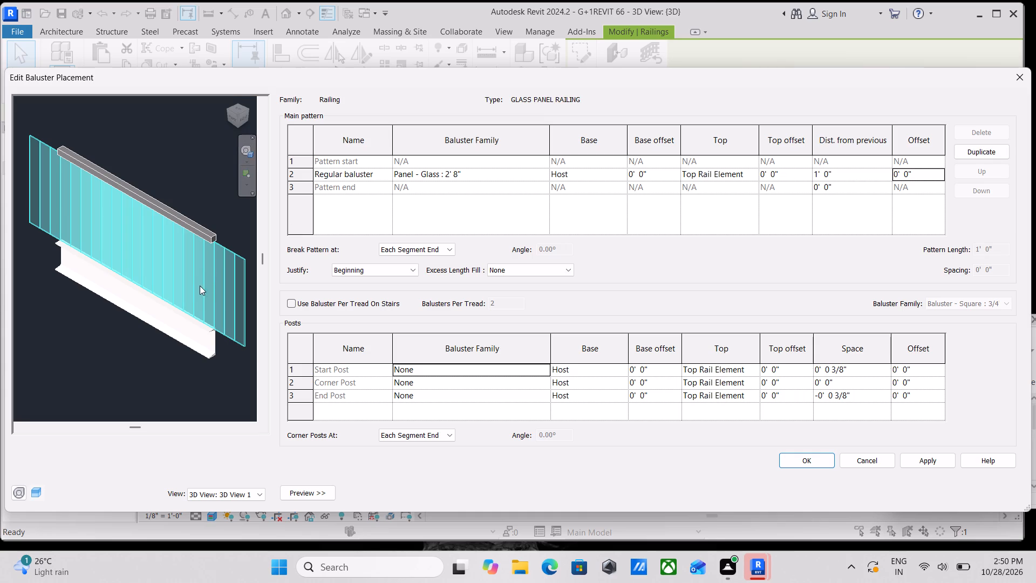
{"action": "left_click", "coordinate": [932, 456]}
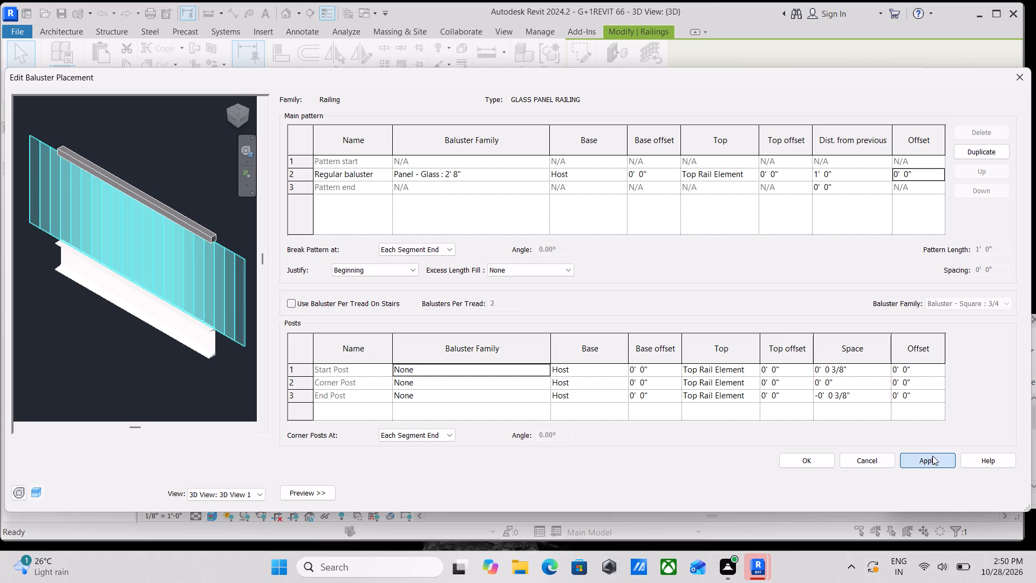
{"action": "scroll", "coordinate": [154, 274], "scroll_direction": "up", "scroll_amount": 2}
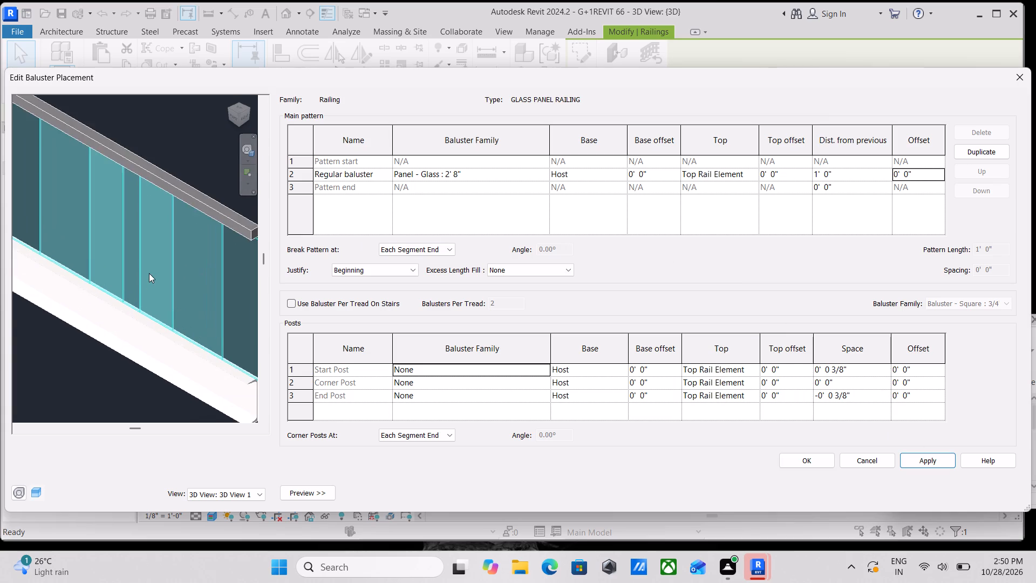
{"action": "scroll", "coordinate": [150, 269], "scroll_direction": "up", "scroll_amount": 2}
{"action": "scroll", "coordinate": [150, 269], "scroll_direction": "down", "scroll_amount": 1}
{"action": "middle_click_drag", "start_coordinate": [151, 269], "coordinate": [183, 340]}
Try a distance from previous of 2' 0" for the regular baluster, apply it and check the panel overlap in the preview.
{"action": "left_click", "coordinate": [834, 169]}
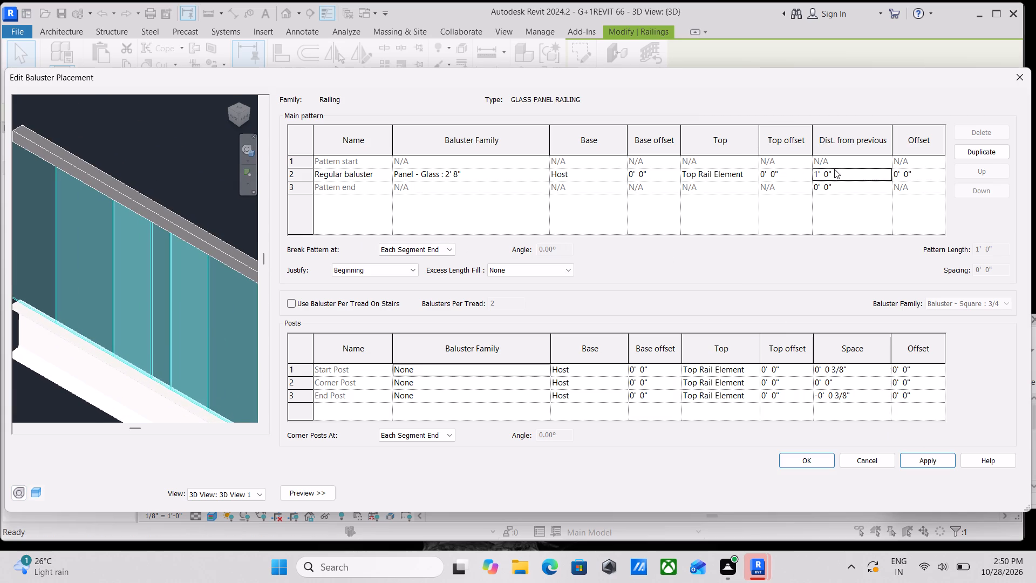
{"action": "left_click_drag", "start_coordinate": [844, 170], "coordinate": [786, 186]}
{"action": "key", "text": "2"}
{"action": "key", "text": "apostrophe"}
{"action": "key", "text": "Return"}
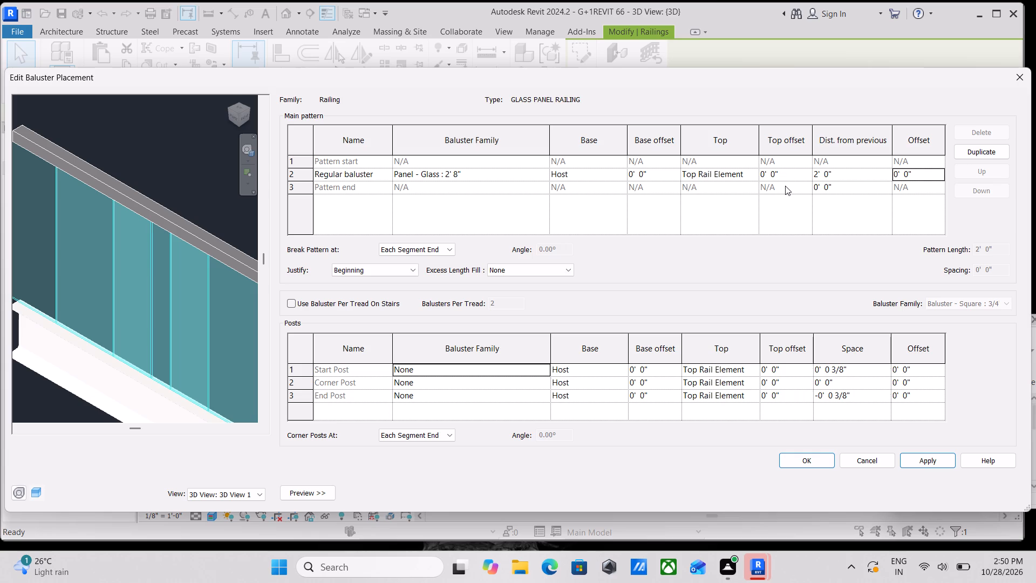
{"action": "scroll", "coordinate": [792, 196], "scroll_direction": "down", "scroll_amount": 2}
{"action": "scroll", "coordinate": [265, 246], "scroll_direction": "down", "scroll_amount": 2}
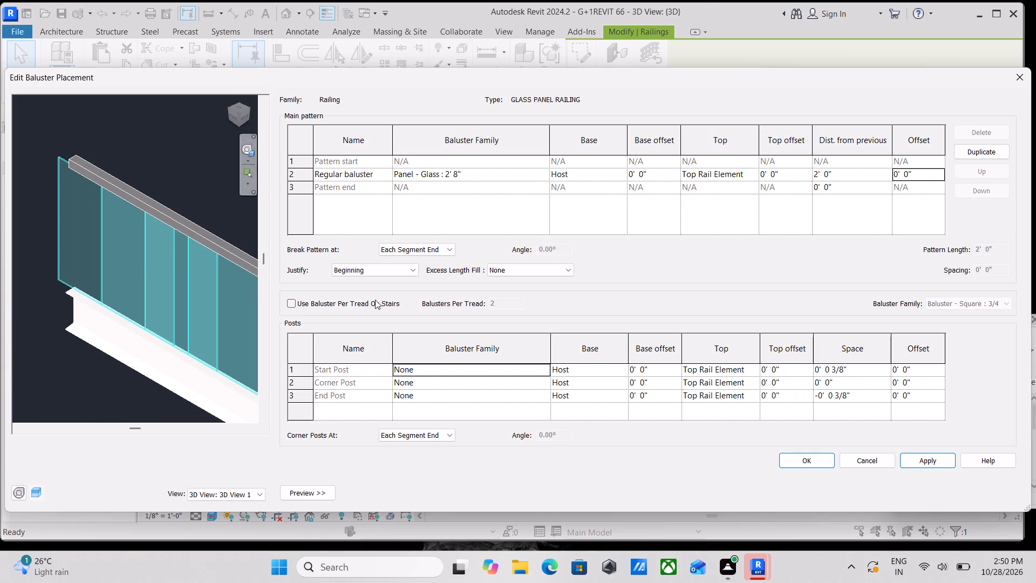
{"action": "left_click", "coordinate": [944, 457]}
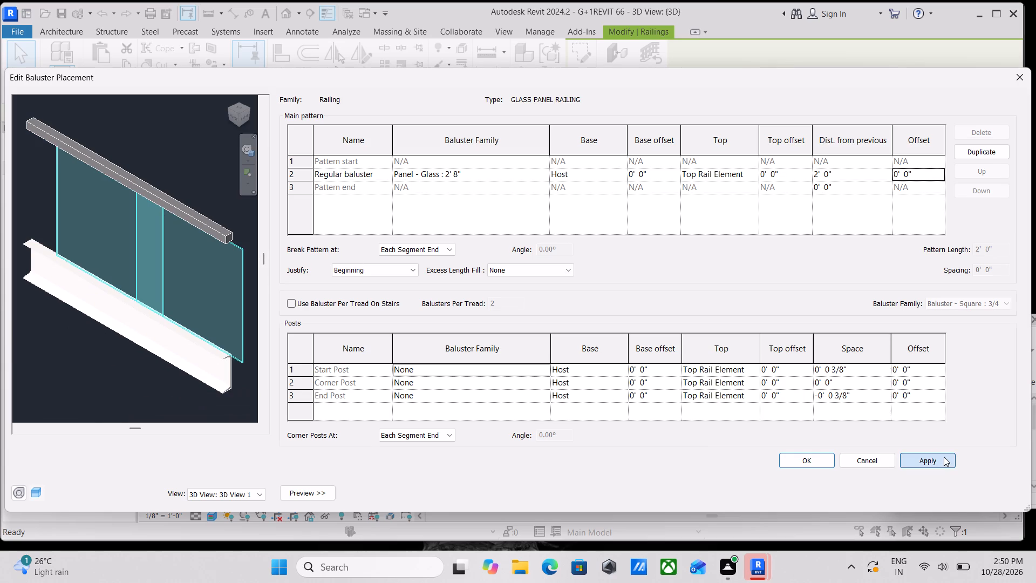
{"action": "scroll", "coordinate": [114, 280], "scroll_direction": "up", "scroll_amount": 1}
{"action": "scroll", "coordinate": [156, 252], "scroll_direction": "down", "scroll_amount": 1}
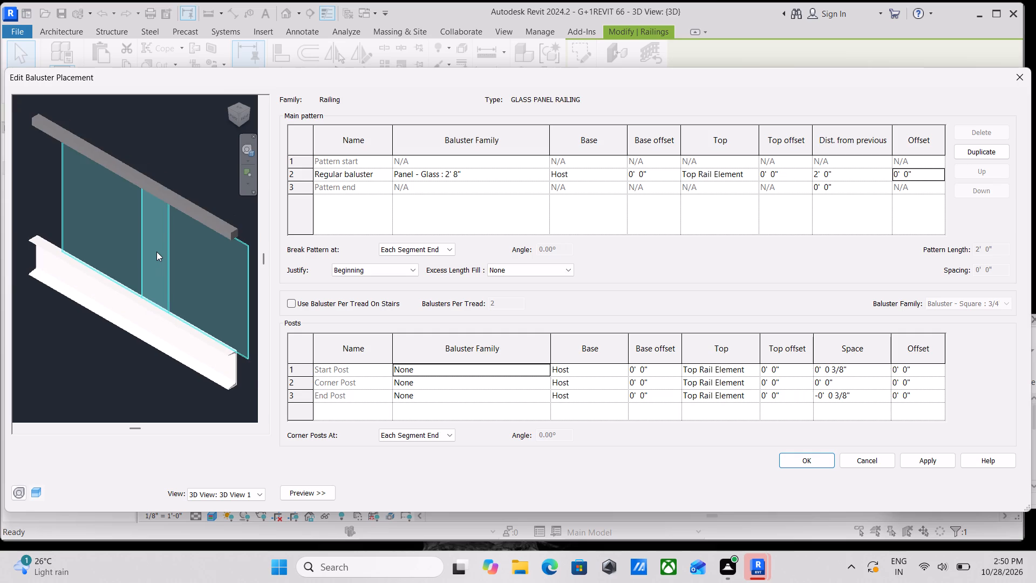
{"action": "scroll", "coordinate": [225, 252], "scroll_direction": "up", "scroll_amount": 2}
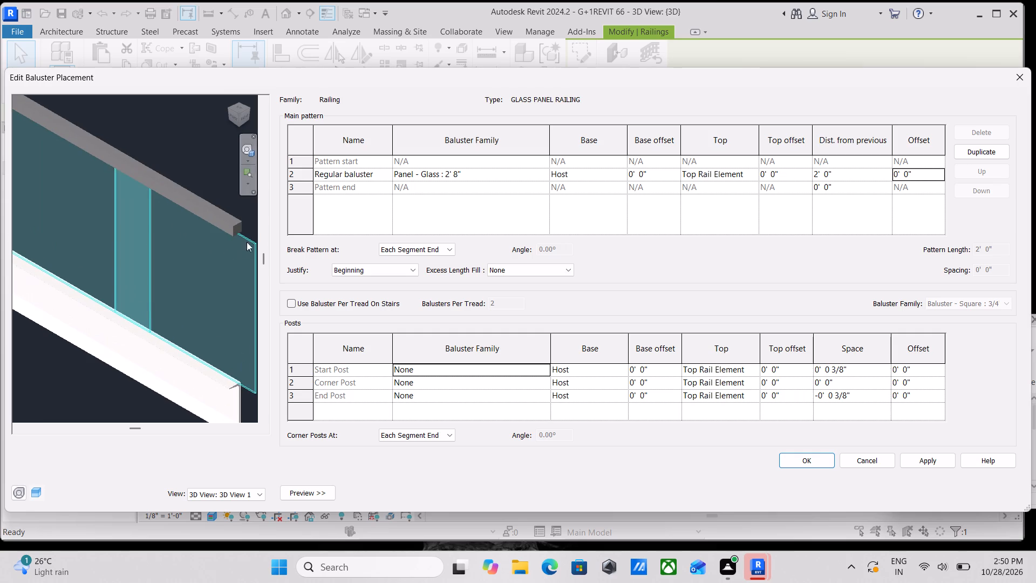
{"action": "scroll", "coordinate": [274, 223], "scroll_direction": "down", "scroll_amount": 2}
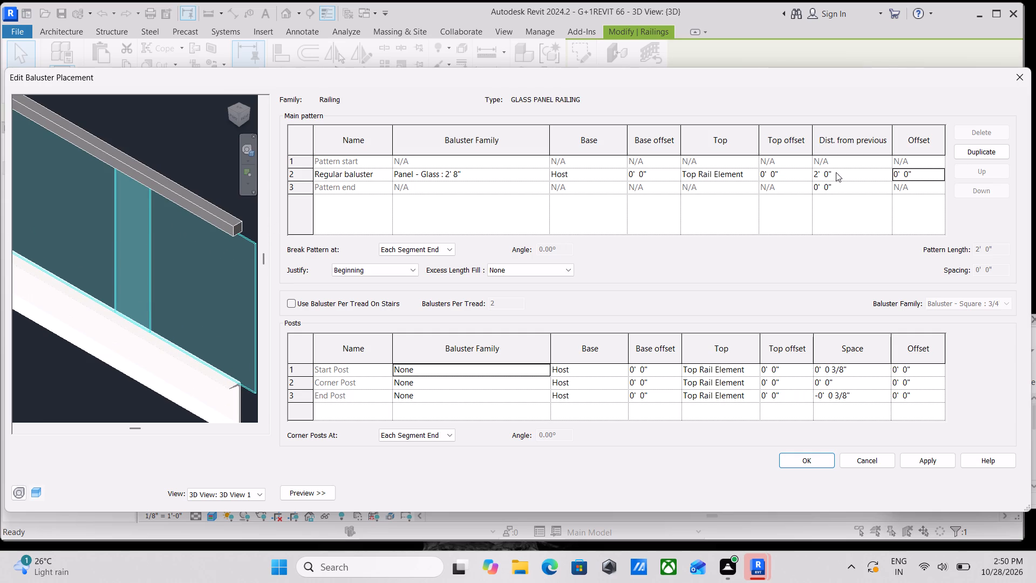
Set the regular baluster's distance from previous to 2' 6", then apply and accept the baluster placement and the railing type properties.
{"action": "left_click", "coordinate": [836, 172]}
{"action": "left_click_drag", "start_coordinate": [844, 171], "coordinate": [779, 175]}
{"action": "type", "text": "2'"}
{"action": "key", "text": "6"}
{"action": "key", "text": "Return"}
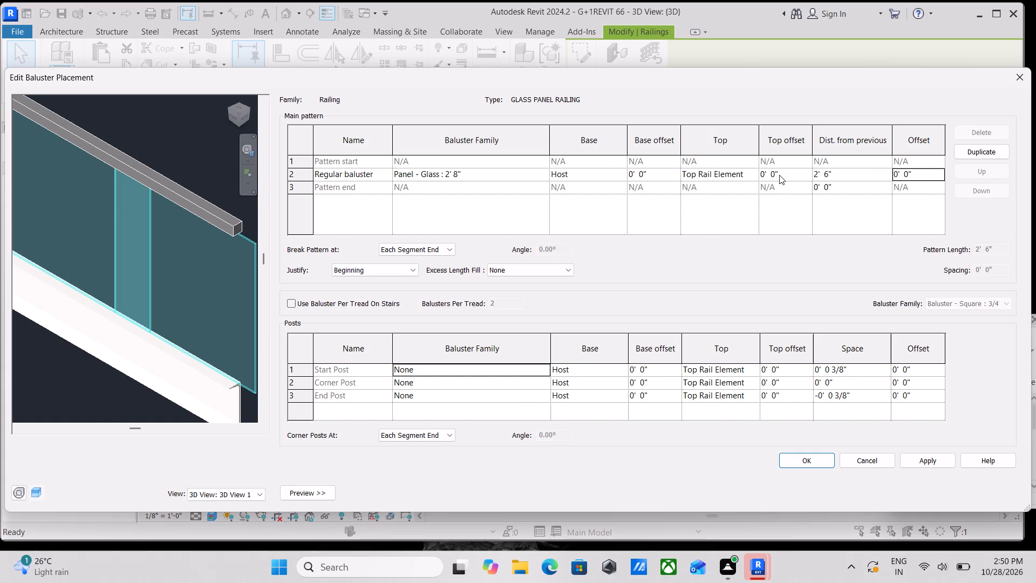
{"action": "scroll", "coordinate": [234, 257], "scroll_direction": "down", "scroll_amount": 1}
{"action": "scroll", "coordinate": [176, 264], "scroll_direction": "down", "scroll_amount": 1}
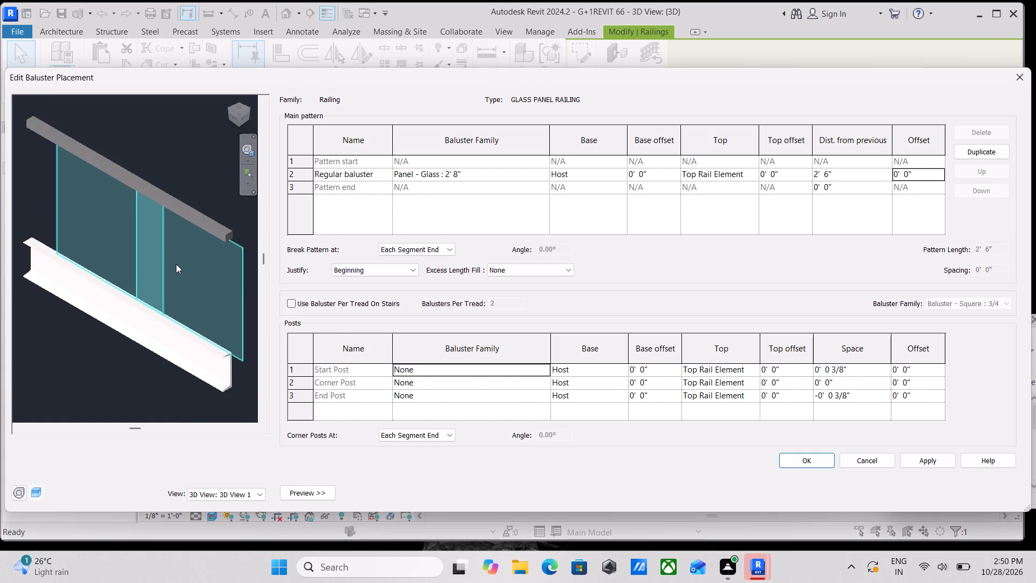
{"action": "middle_click_drag", "start_coordinate": [176, 265], "coordinate": [326, 324]}
{"action": "middle_click_drag", "start_coordinate": [215, 289], "coordinate": [106, 248]}
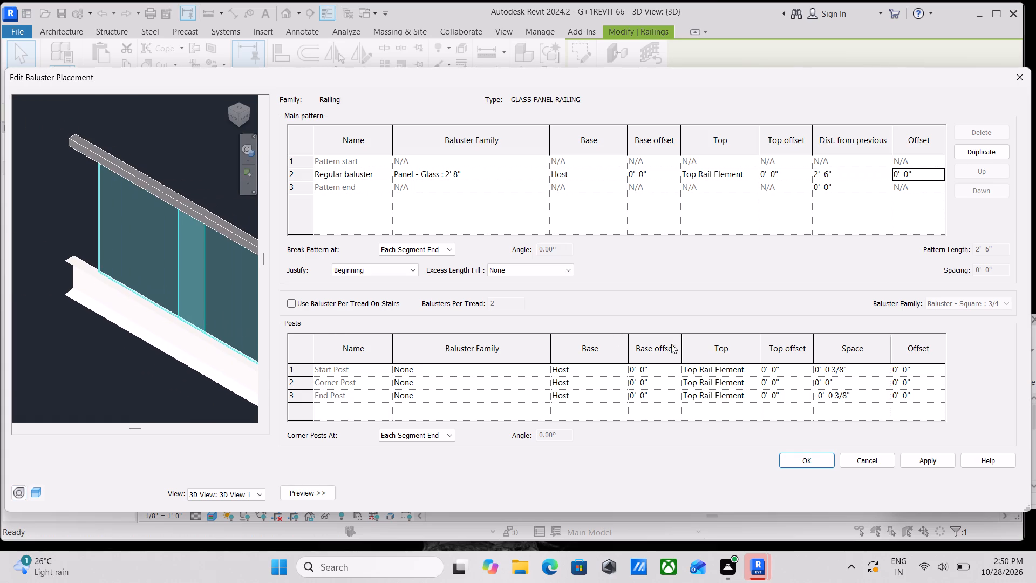
{"action": "left_click", "coordinate": [922, 459]}
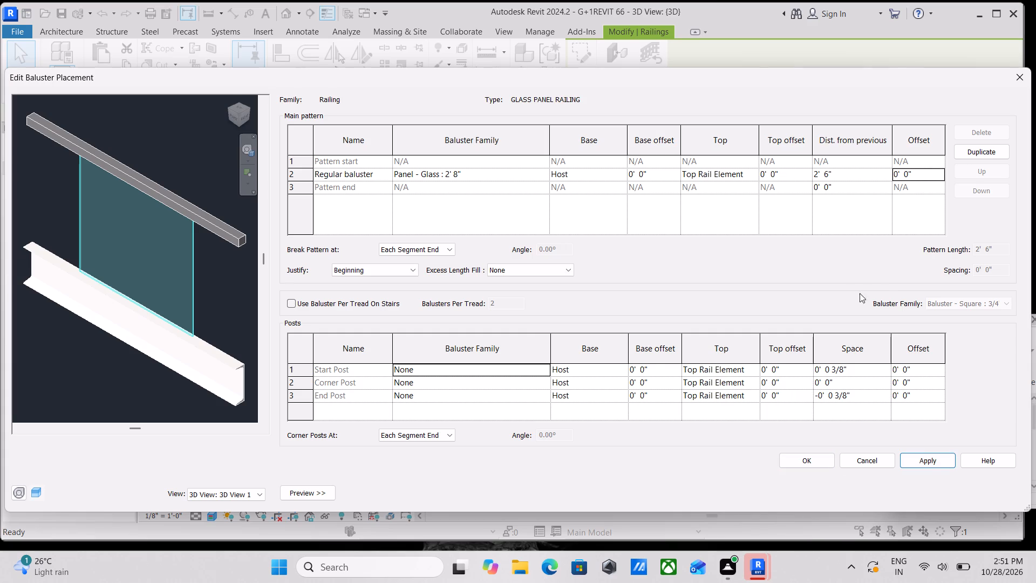
{"action": "left_click", "coordinate": [928, 462]}
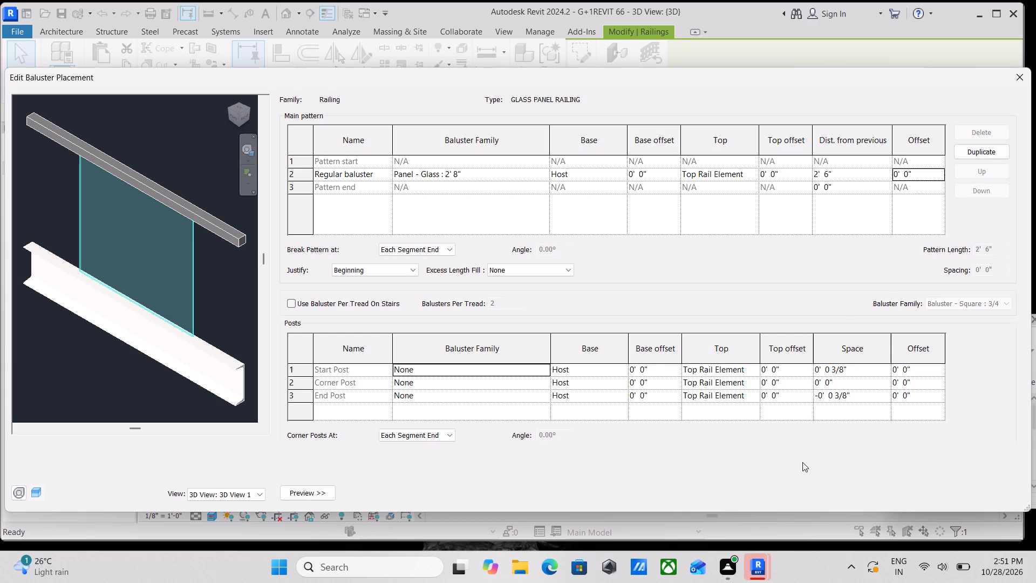
{"action": "left_click", "coordinate": [802, 460]}
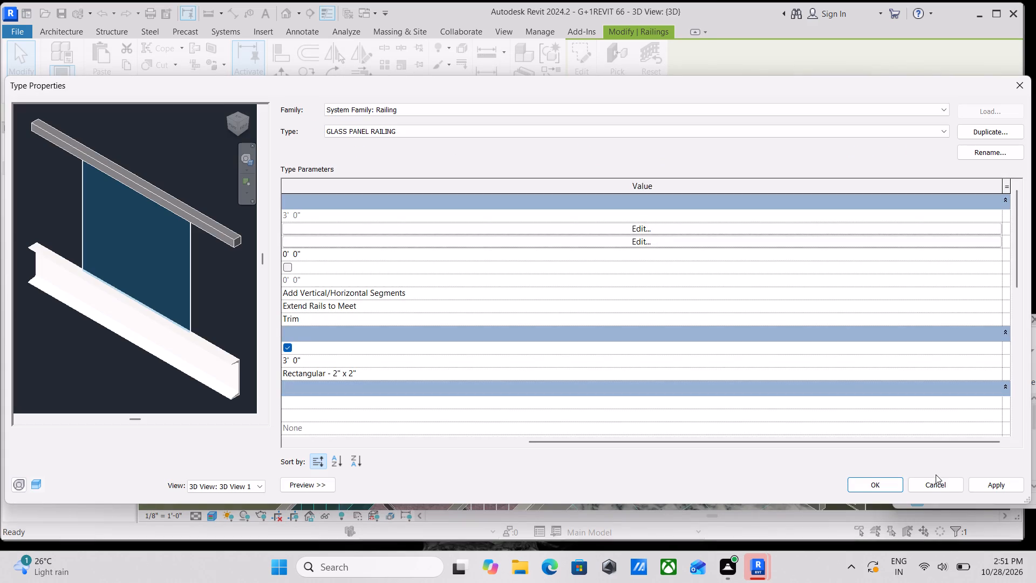
{"action": "left_click", "coordinate": [995, 485]}
{"action": "left_click", "coordinate": [877, 481]}
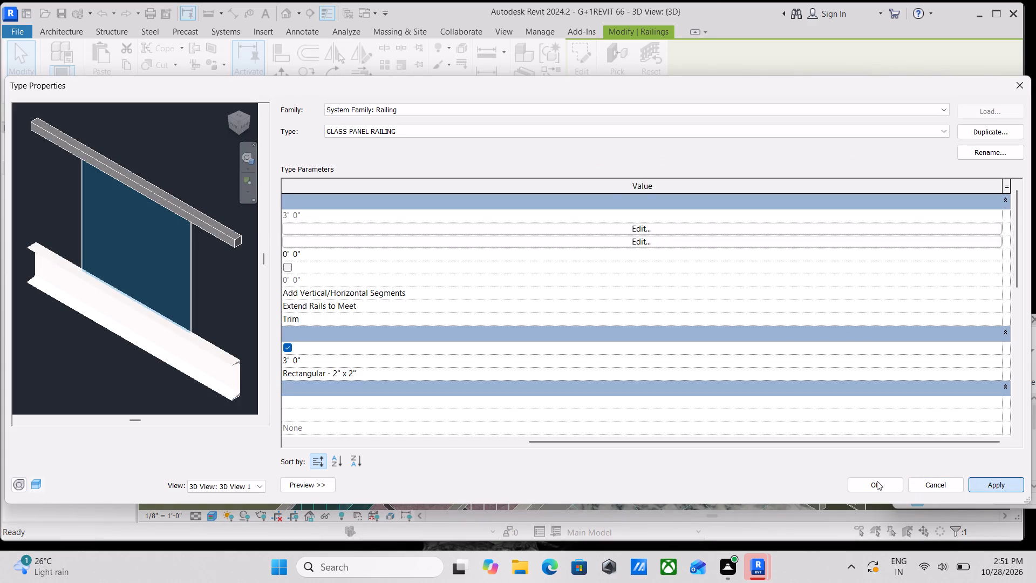
Examine the glass panel spacing on both staircase railings along the lower flight, the landing and the upper flight.
{"action": "scroll", "coordinate": [752, 339], "scroll_direction": "down", "scroll_amount": 2}
{"action": "middle_click_drag", "start_coordinate": [752, 337], "coordinate": [717, 281]}
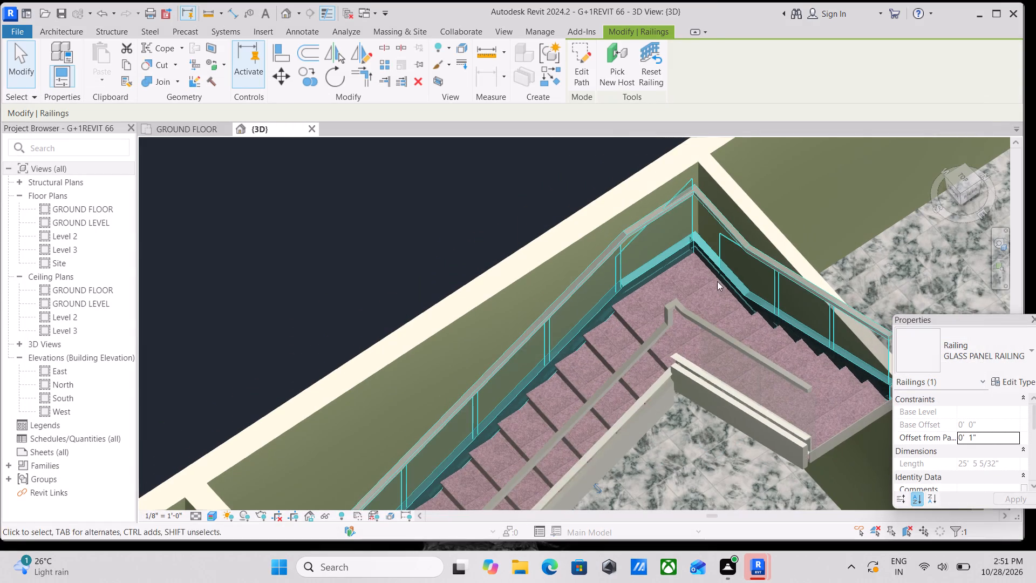
{"action": "middle_click_drag", "start_coordinate": [717, 281], "coordinate": [717, 279]}
{"action": "middle_click_drag", "start_coordinate": [618, 409], "coordinate": [648, 247]}
{"action": "key", "text": "Escape"}
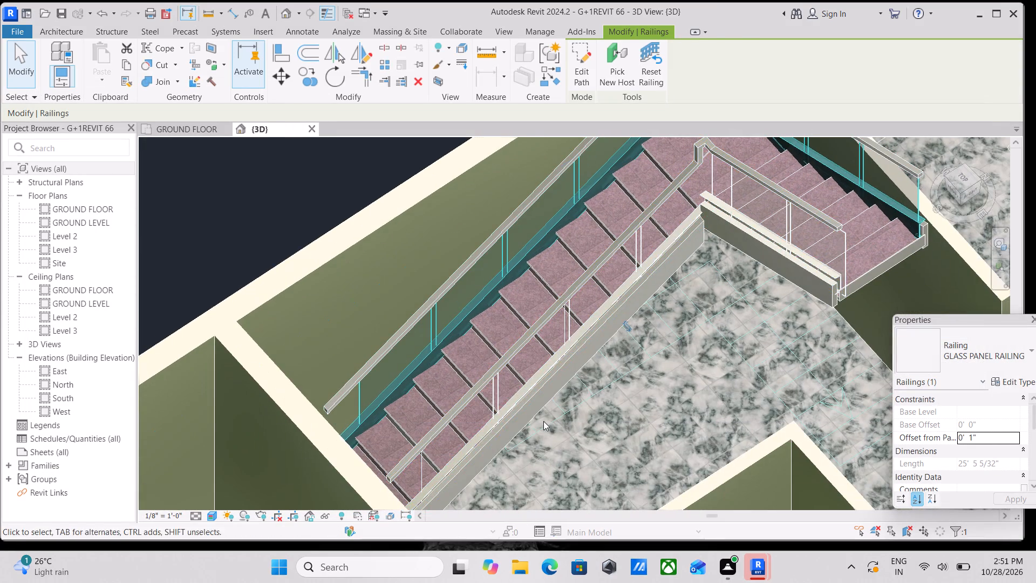
{"action": "scroll", "coordinate": [506, 409], "scroll_direction": "up", "scroll_amount": 6}
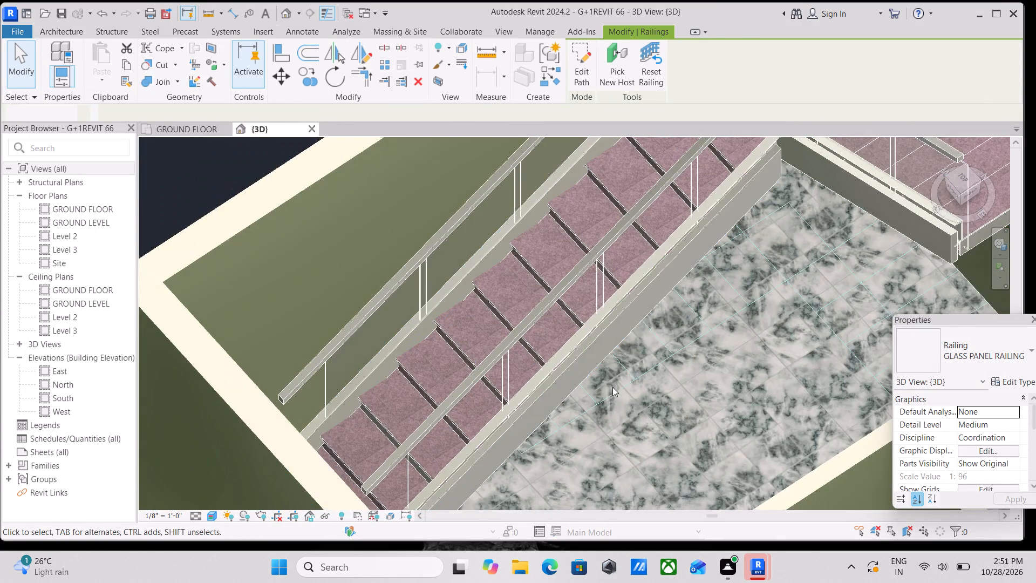
{"action": "scroll", "coordinate": [534, 296], "scroll_direction": "down", "scroll_amount": 5}
{"action": "middle_click_drag", "start_coordinate": [578, 304], "coordinate": [632, 358]}
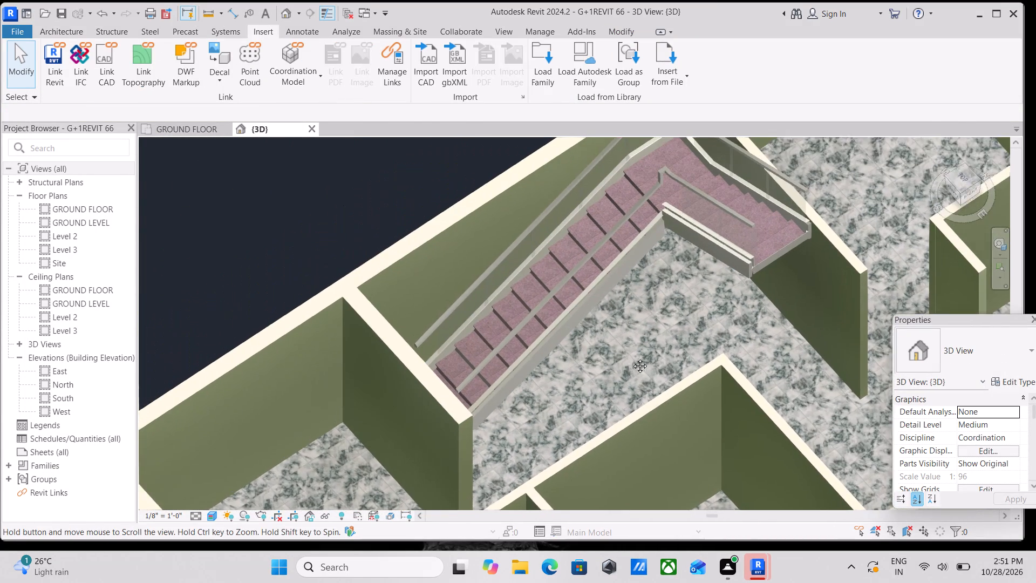
{"action": "middle_click_drag", "start_coordinate": [632, 358], "coordinate": [631, 358]}
{"action": "middle_click_drag", "start_coordinate": [638, 340], "coordinate": [595, 171], "text": "shift"}
{"action": "middle_click_drag", "start_coordinate": [673, 228], "coordinate": [795, 267], "text": "shift"}
{"action": "scroll", "coordinate": [705, 182], "scroll_direction": "up", "scroll_amount": 6}
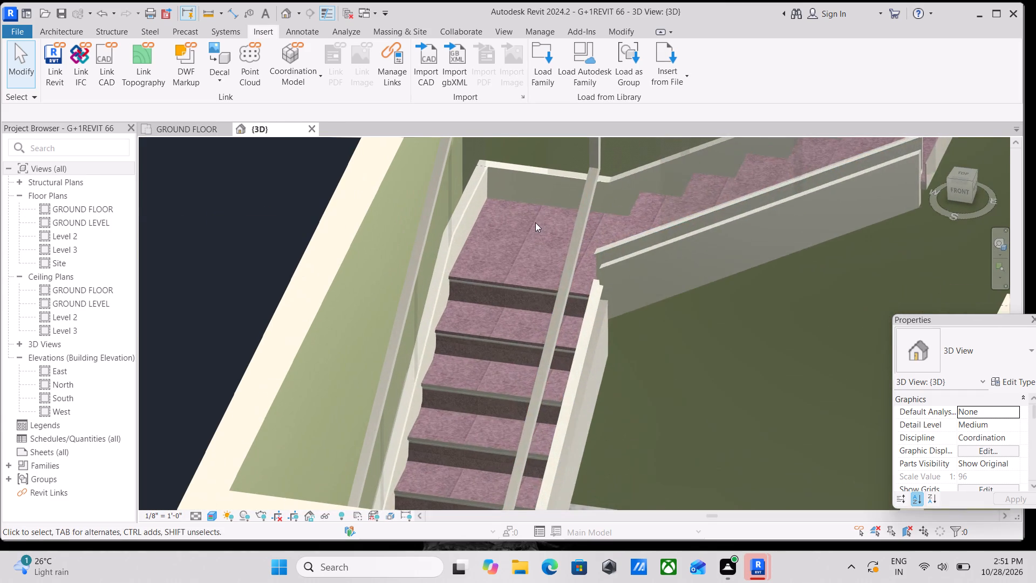
Inspect the inner railing's glass panels on the upper flight, particularly the end panel beyond the top rail.
{"action": "left_click", "coordinate": [666, 173]}
{"action": "scroll", "coordinate": [666, 173], "scroll_direction": "down", "scroll_amount": 2}
{"action": "middle_click_drag", "start_coordinate": [666, 181], "coordinate": [665, 332]}
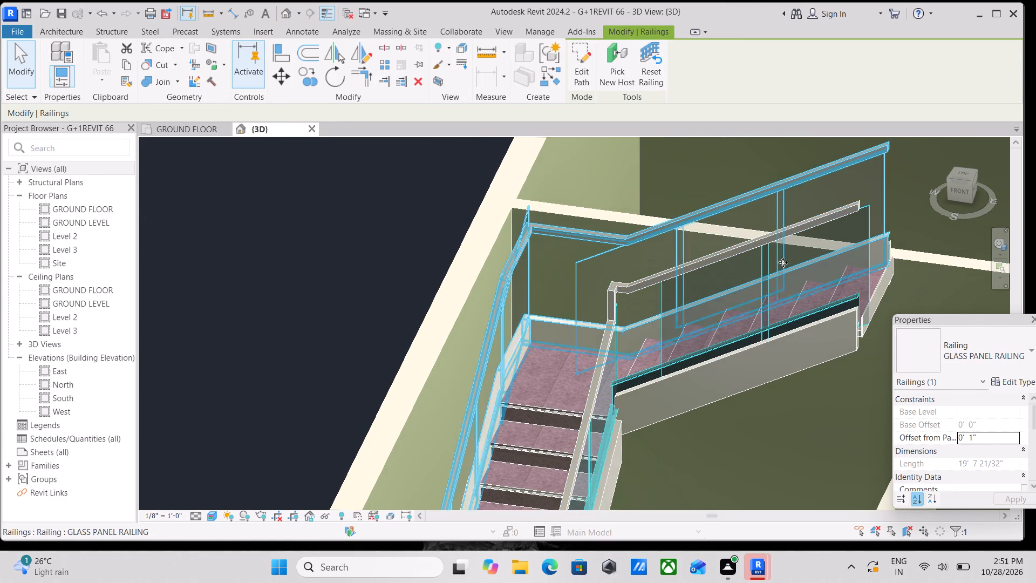
{"action": "key", "text": "Escape"}
{"action": "left_click", "coordinate": [874, 214]}
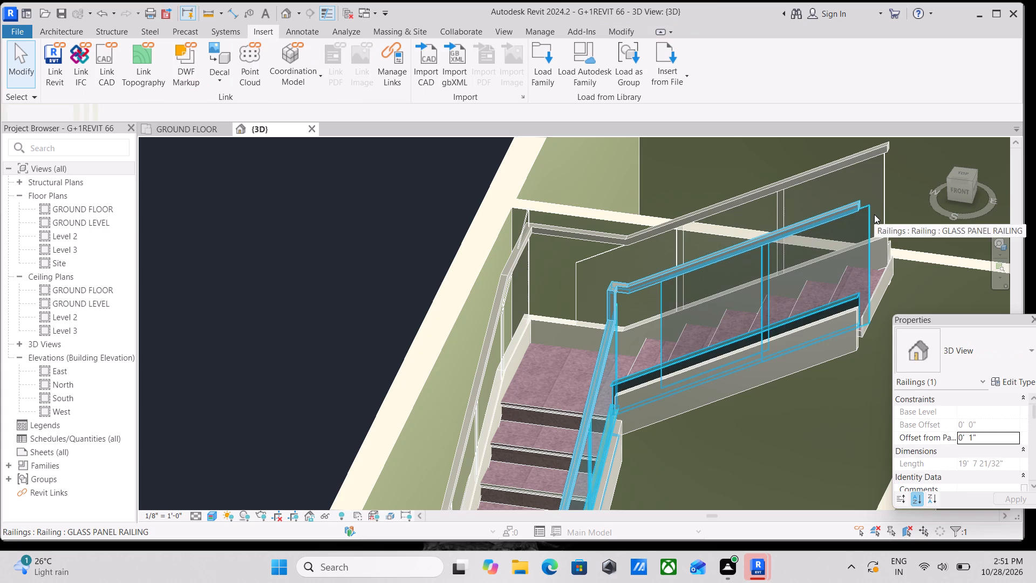
{"action": "key", "text": "Escape"}
{"action": "left_click", "coordinate": [875, 208]}
{"action": "scroll", "coordinate": [875, 208], "scroll_direction": "up", "scroll_amount": 2}
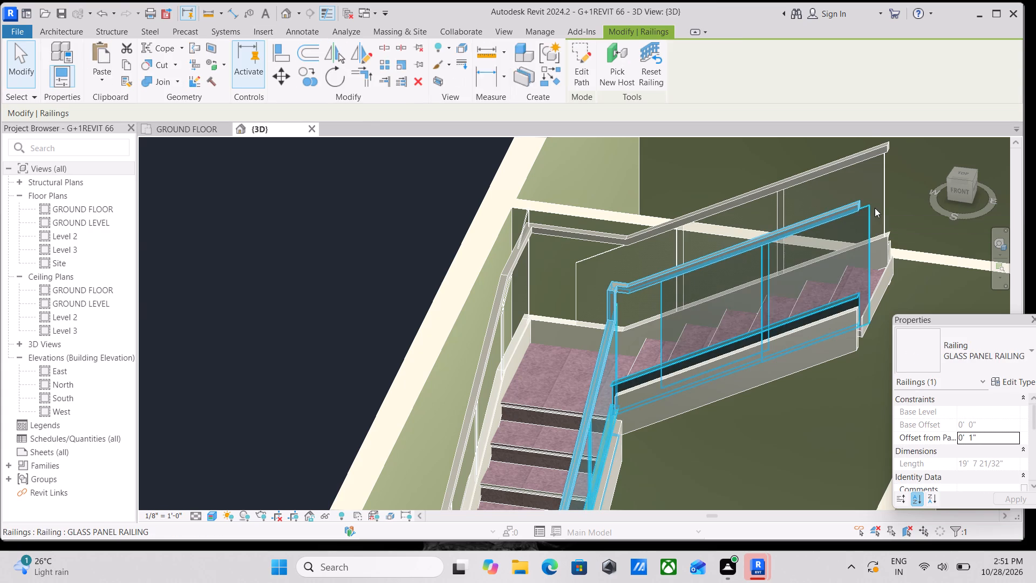
{"action": "key", "text": "Escape"}
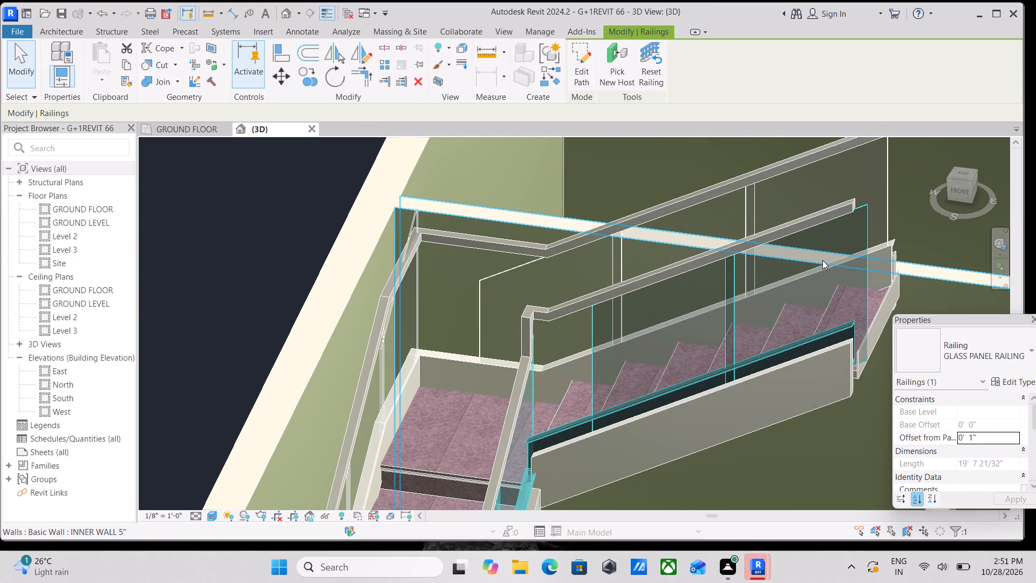
{"action": "scroll", "coordinate": [822, 260], "scroll_direction": "down", "scroll_amount": 1}
{"action": "scroll", "coordinate": [683, 214], "scroll_direction": "down", "scroll_amount": 2}
{"action": "middle_click", "coordinate": [686, 214]}
{"action": "scroll", "coordinate": [817, 194], "scroll_direction": "up", "scroll_amount": 4}
{"action": "key", "text": "Escape"}
{"action": "scroll", "coordinate": [792, 258], "scroll_direction": "down", "scroll_amount": 3}
{"action": "middle_click_drag", "start_coordinate": [792, 258], "coordinate": [841, 204]}
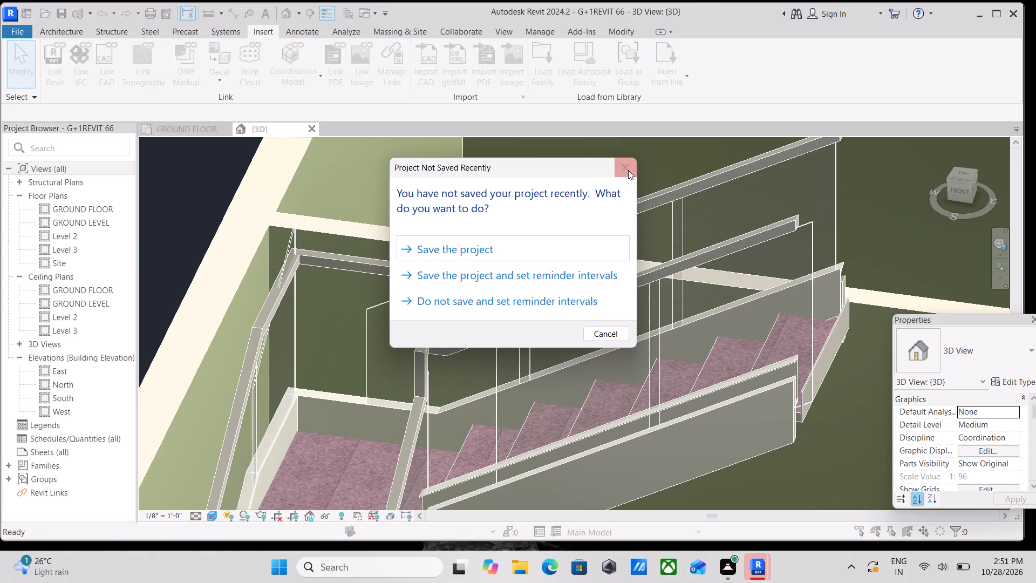
Dismiss the save reminder without saving and inspect the railing panels against the stringers on both flights.
{"action": "left_click", "coordinate": [626, 170]}
{"action": "scroll", "coordinate": [536, 235], "scroll_direction": "down", "scroll_amount": 1}
{"action": "middle_click_drag", "start_coordinate": [534, 252], "coordinate": [652, 167]}
{"action": "scroll", "coordinate": [626, 181], "scroll_direction": "down", "scroll_amount": 1}
{"action": "middle_click_drag", "start_coordinate": [485, 362], "coordinate": [525, 206]}
{"action": "scroll", "coordinate": [482, 305], "scroll_direction": "up", "scroll_amount": 3}
{"action": "scroll", "coordinate": [432, 321], "scroll_direction": "up", "scroll_amount": 4}
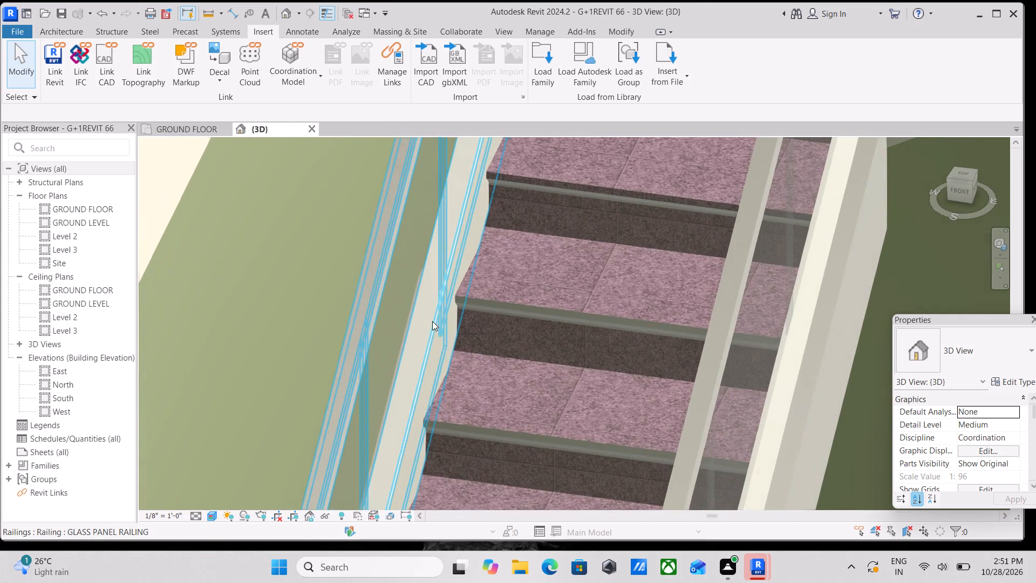
{"action": "scroll", "coordinate": [435, 321], "scroll_direction": "down", "scroll_amount": 5}
{"action": "middle_click_drag", "start_coordinate": [599, 375], "coordinate": [403, 356]}
{"action": "middle_click_drag", "start_coordinate": [515, 249], "coordinate": [378, 501]}
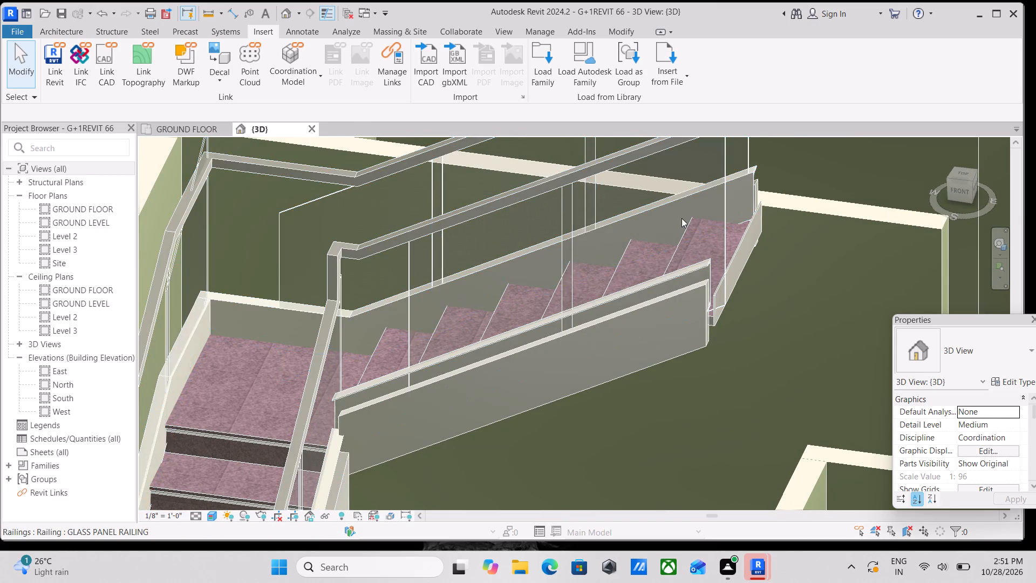
{"action": "scroll", "coordinate": [681, 218], "scroll_direction": "down", "scroll_amount": 2}
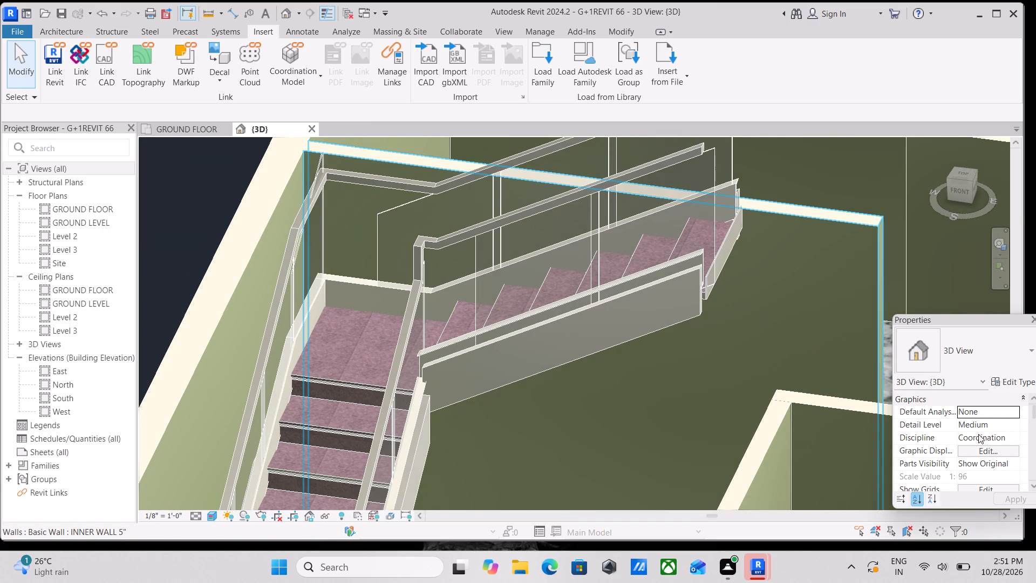
{"action": "left_click", "coordinate": [990, 452]}
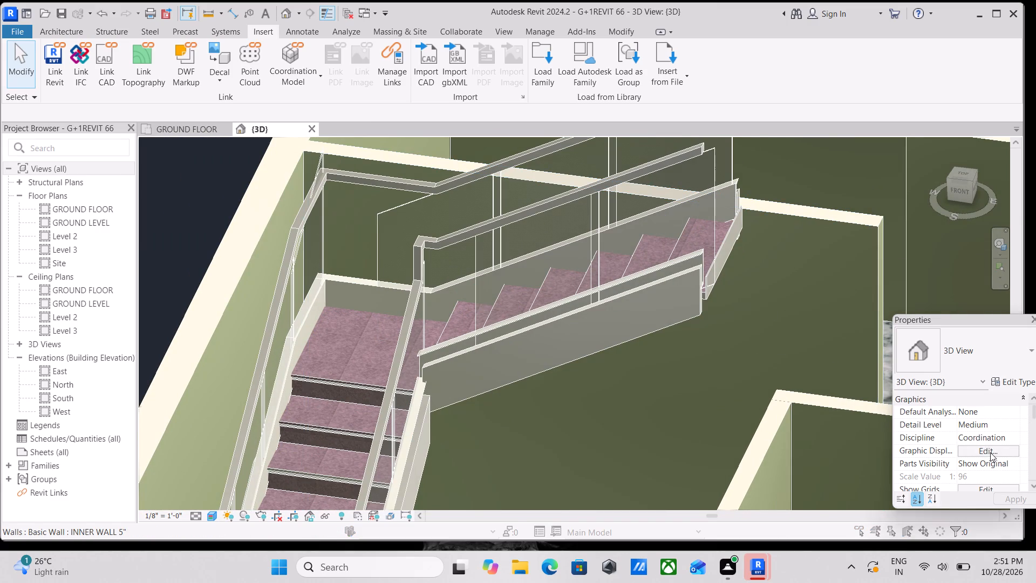
{"action": "left_click", "coordinate": [1018, 265]}
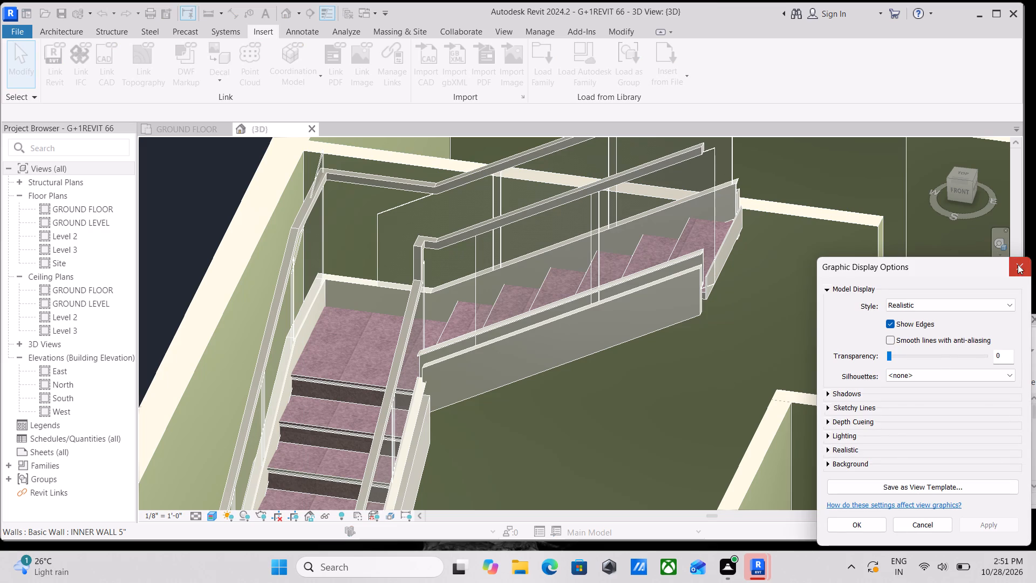
Review the type parameters and non-continuous rail structure of the inner railing's GLASS PANEL RAILING type.
{"action": "scroll", "coordinate": [490, 283], "scroll_direction": "down", "scroll_amount": 2}
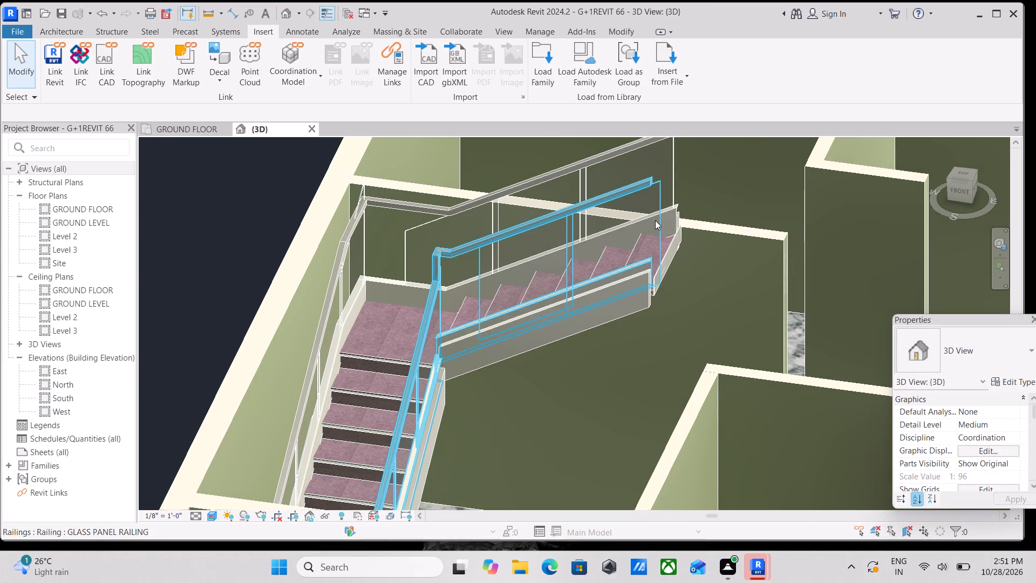
{"action": "left_click", "coordinate": [655, 220]}
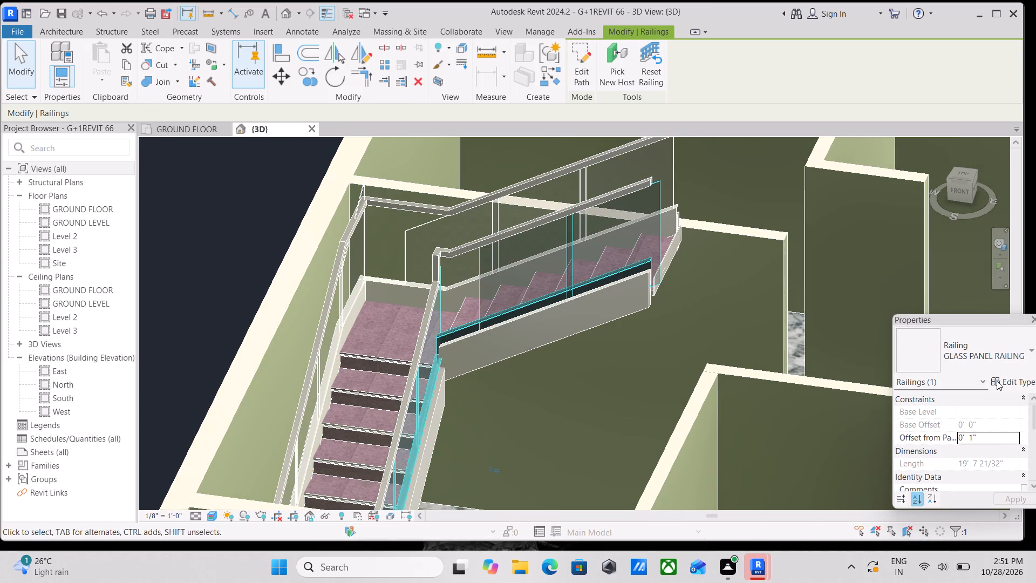
{"action": "left_click", "coordinate": [997, 381]}
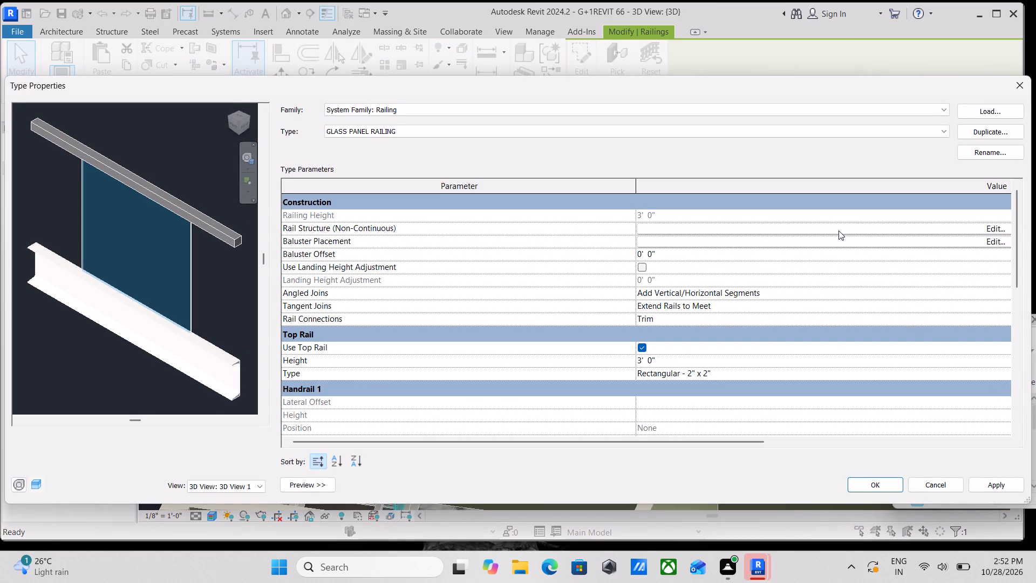
{"action": "scroll", "coordinate": [796, 324], "scroll_direction": "down", "scroll_amount": 1}
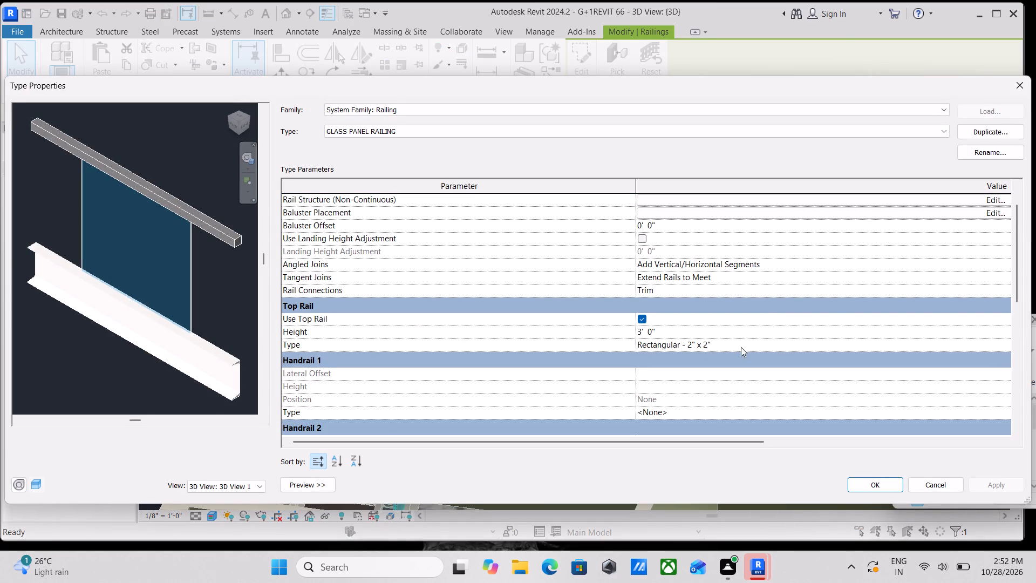
{"action": "scroll", "coordinate": [720, 349], "scroll_direction": "down", "scroll_amount": 2}
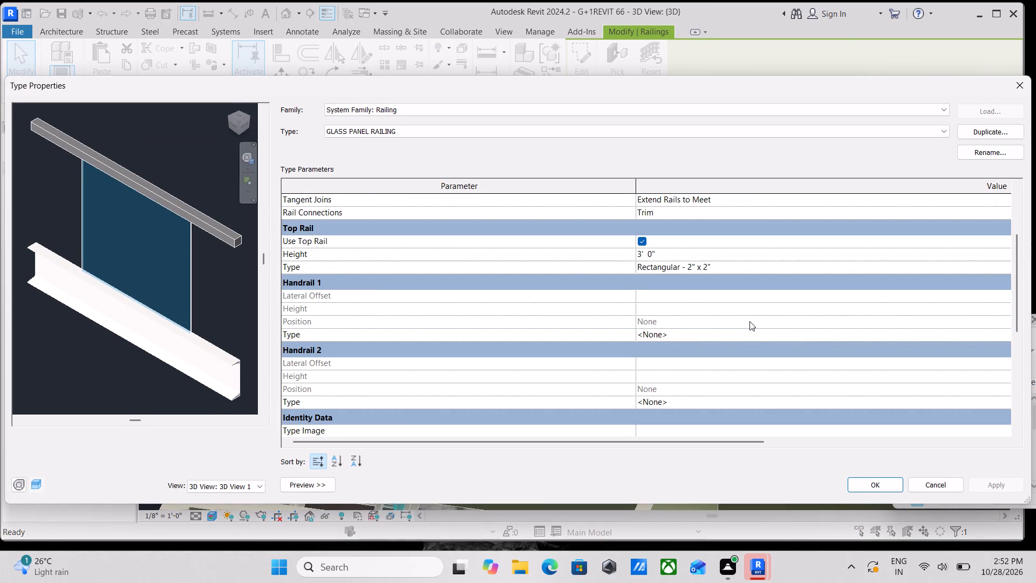
{"action": "scroll", "coordinate": [749, 321], "scroll_direction": "up", "scroll_amount": 6}
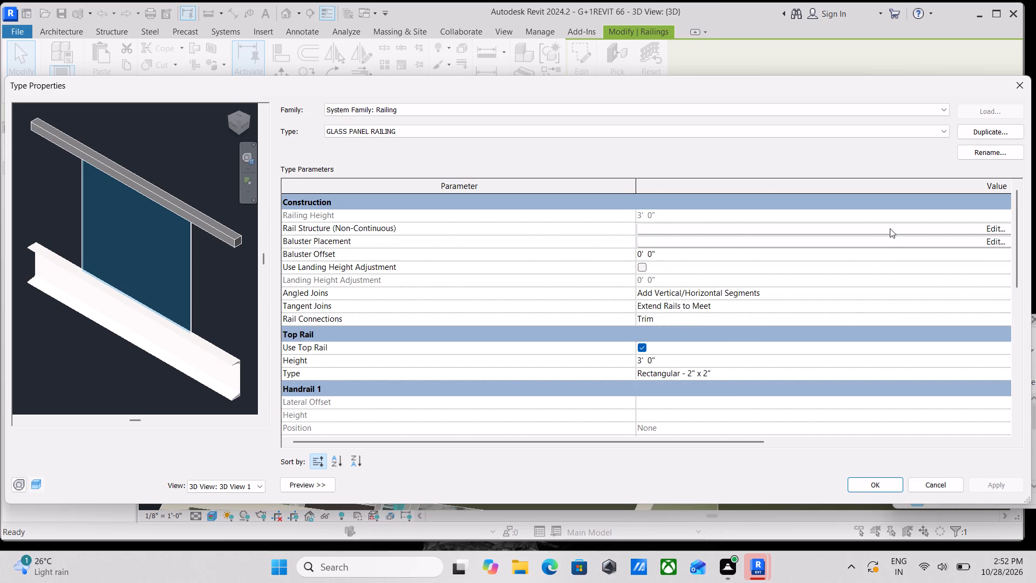
{"action": "left_click", "coordinate": [890, 228]}
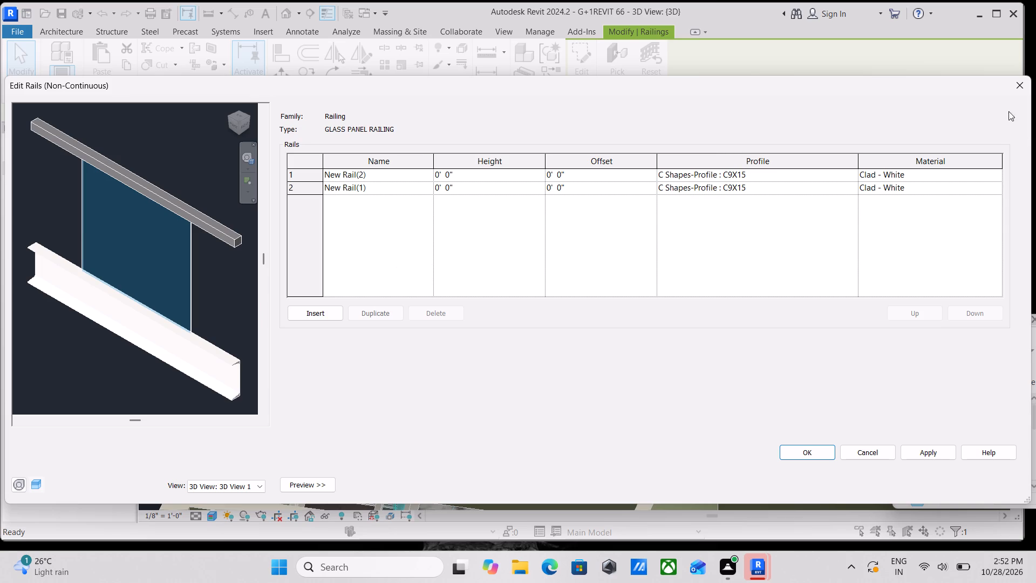
{"action": "left_click", "coordinate": [1026, 78]}
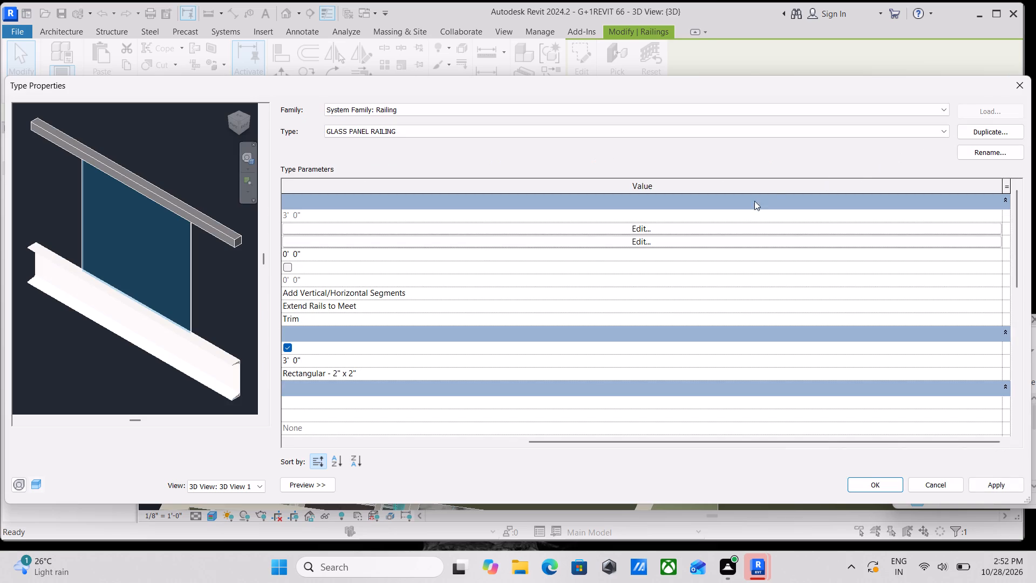
Review the regular baluster's family options and the post settings in the baluster placement, then apply and accept the placement.
{"action": "double_click", "coordinate": [610, 242]}
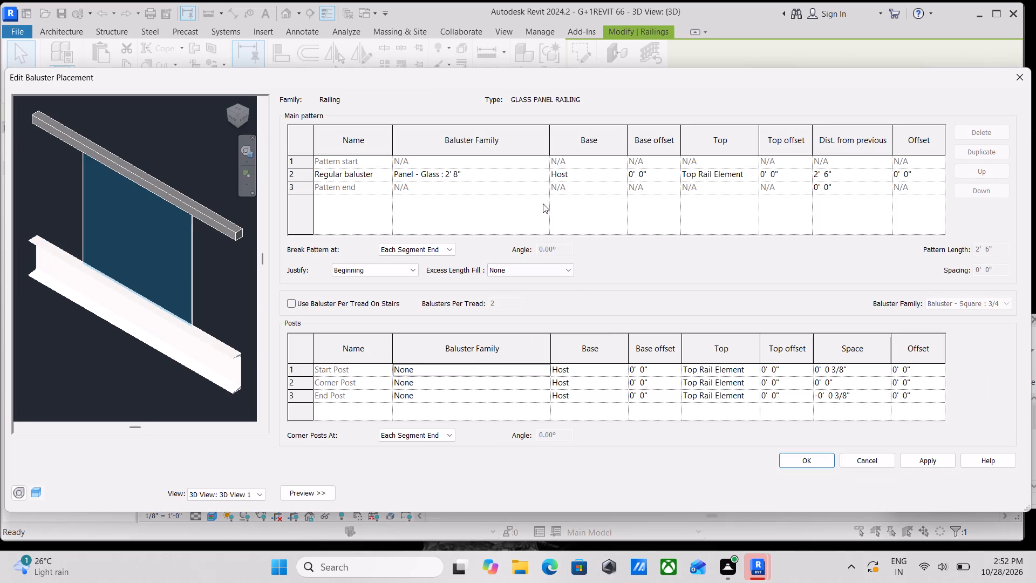
{"action": "left_click", "coordinate": [537, 174]}
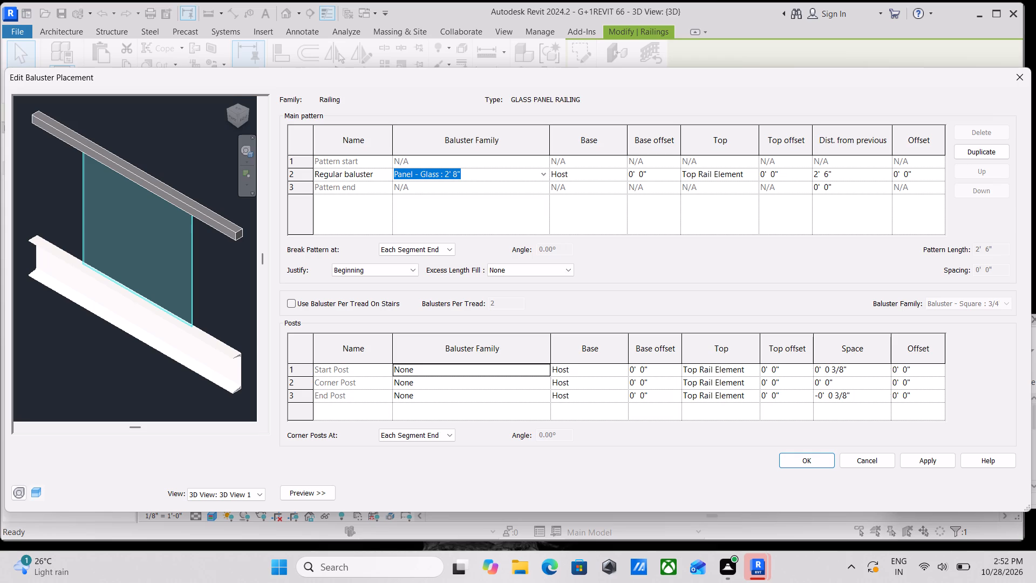
{"action": "left_click", "coordinate": [548, 174]}
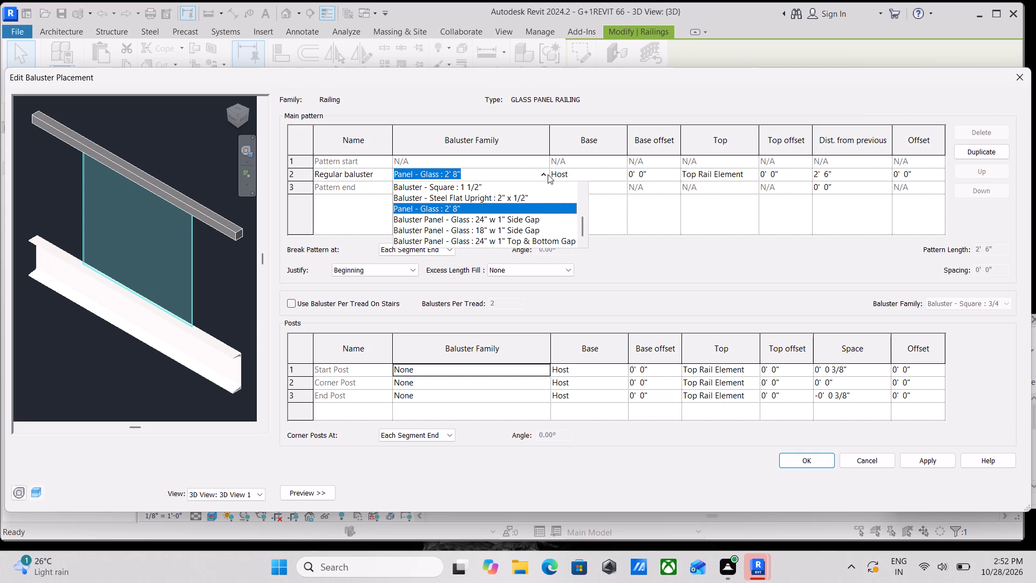
{"action": "left_click", "coordinate": [548, 174]}
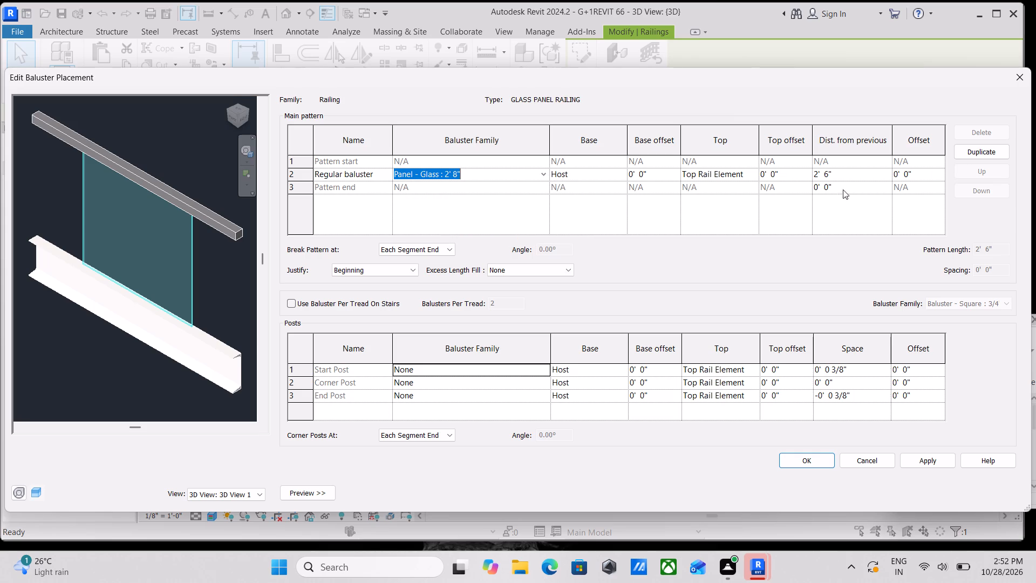
{"action": "left_click", "coordinate": [544, 173]}
{"action": "left_click", "coordinate": [419, 239]}
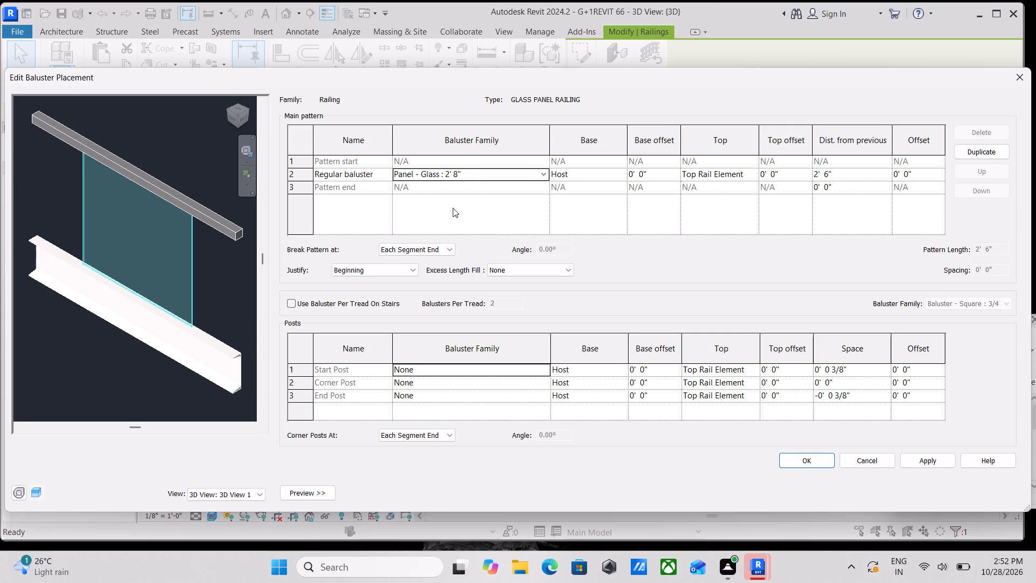
{"action": "right_click", "coordinate": [479, 168]}
{"action": "right_click", "coordinate": [479, 173]}
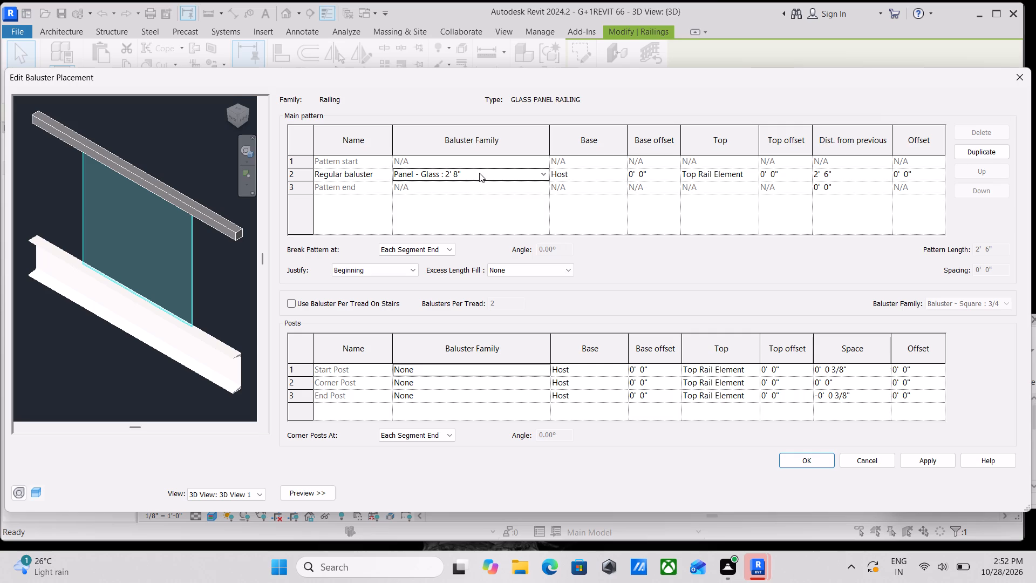
{"action": "right_click", "coordinate": [479, 173]}
{"action": "right_click", "coordinate": [479, 173]}
{"action": "right_click", "coordinate": [479, 173]}
{"action": "scroll", "coordinate": [421, 256], "scroll_direction": "down", "scroll_amount": 2}
{"action": "scroll", "coordinate": [485, 191], "scroll_direction": "down", "scroll_amount": 2}
{"action": "scroll", "coordinate": [391, 375], "scroll_direction": "down", "scroll_amount": 4}
{"action": "scroll", "coordinate": [824, 398], "scroll_direction": "down", "scroll_amount": 1}
{"action": "left_click", "coordinate": [932, 465]}
{"action": "left_click", "coordinate": [801, 460]}
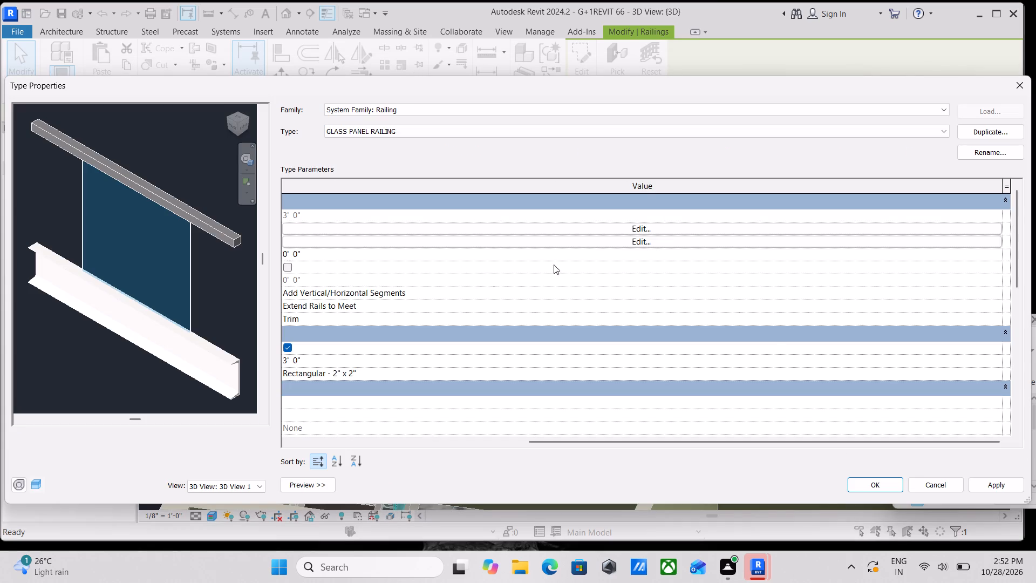
Apply and accept the GLASS PANEL RAILING type properties, and deselect the railing.
{"action": "scroll", "coordinate": [770, 337], "scroll_direction": "down", "scroll_amount": 3}
{"action": "scroll", "coordinate": [760, 337], "scroll_direction": "up", "scroll_amount": 3}
{"action": "scroll", "coordinate": [494, 309], "scroll_direction": "up", "scroll_amount": 2}
{"action": "left_click", "coordinate": [1002, 484]}
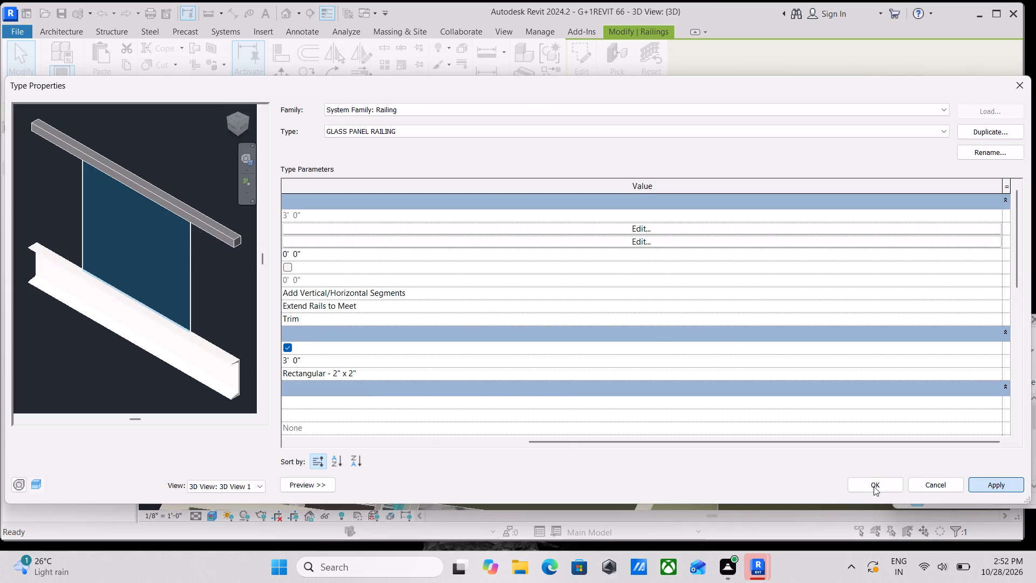
{"action": "left_click", "coordinate": [873, 485]}
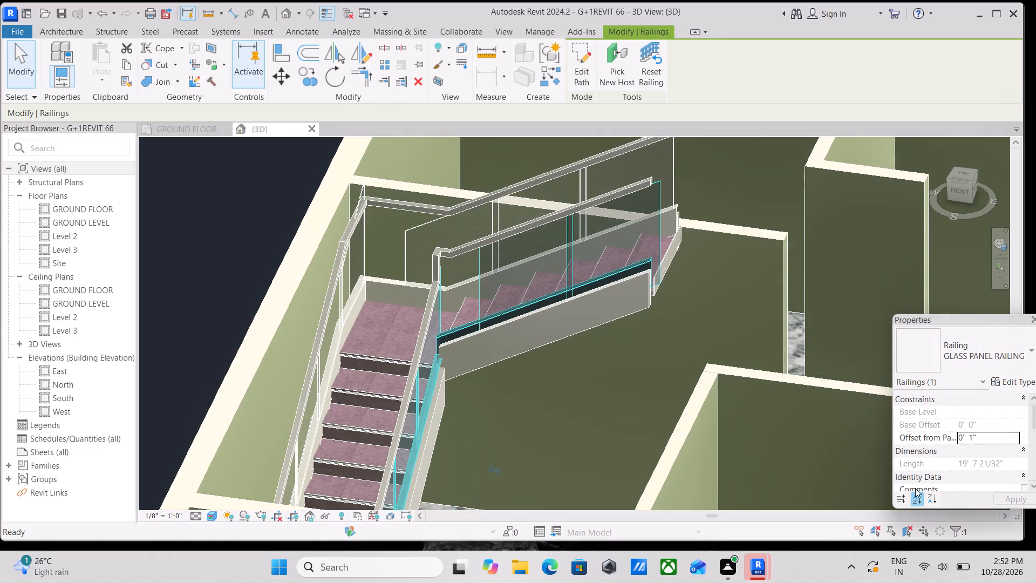
{"action": "scroll", "coordinate": [649, 402], "scroll_direction": "down", "scroll_amount": 2}
{"action": "key", "text": "Escape"}
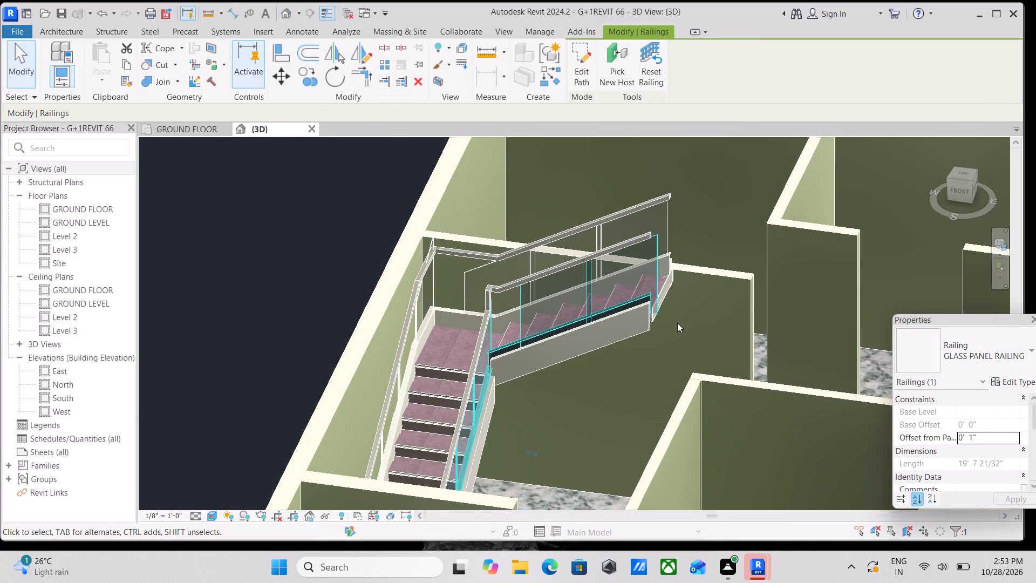
{"action": "key", "text": "Escape"}
Inspect the glass panels and top rails of both staircase railings from several sides, including the landing corner.
{"action": "scroll", "coordinate": [610, 287], "scroll_direction": "up", "scroll_amount": 2}
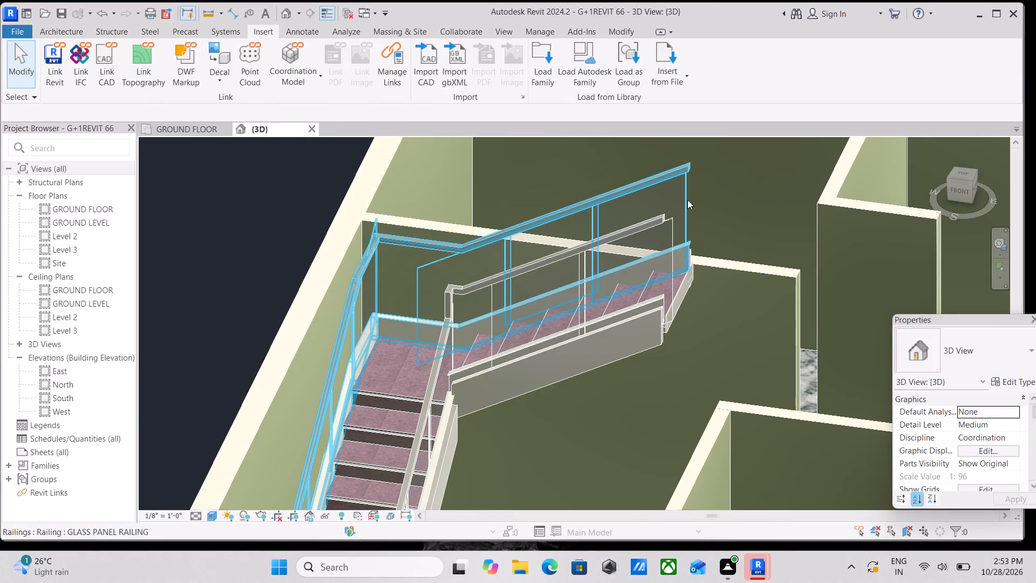
{"action": "key", "text": "Escape"}
{"action": "scroll", "coordinate": [377, 226], "scroll_direction": "up", "scroll_amount": 6}
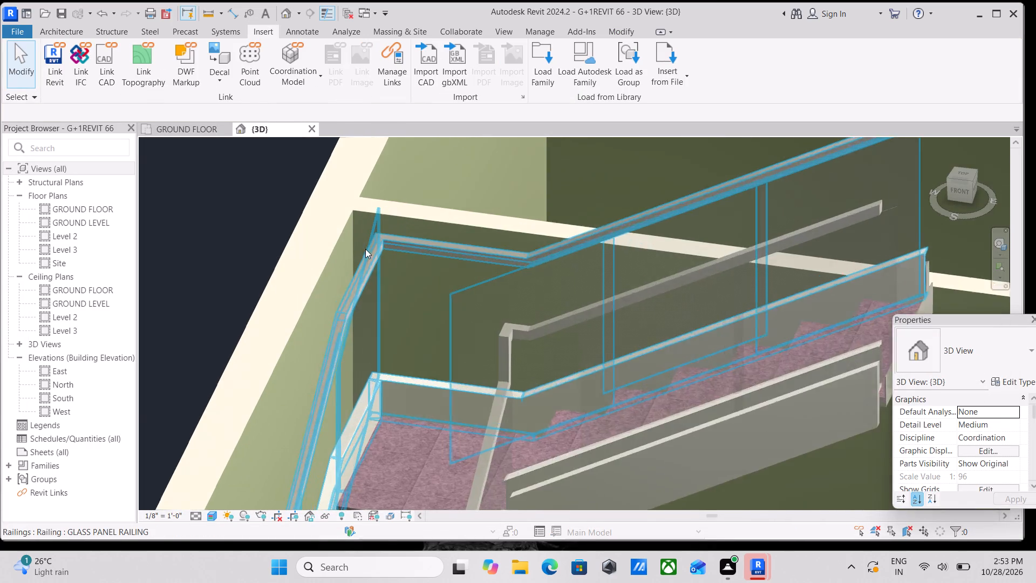
{"action": "scroll", "coordinate": [365, 249], "scroll_direction": "up", "scroll_amount": 1}
{"action": "middle_click_drag", "start_coordinate": [392, 249], "coordinate": [403, 344]}
{"action": "left_click", "coordinate": [391, 307]}
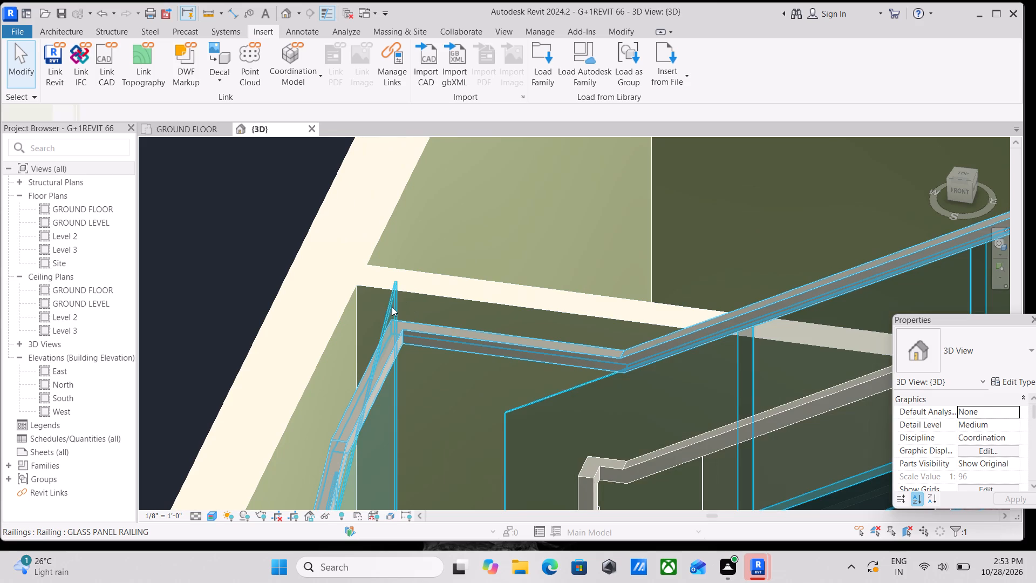
{"action": "scroll", "coordinate": [398, 310], "scroll_direction": "down", "scroll_amount": 3}
{"action": "key", "text": "Escape"}
{"action": "scroll", "coordinate": [431, 324], "scroll_direction": "down", "scroll_amount": 4}
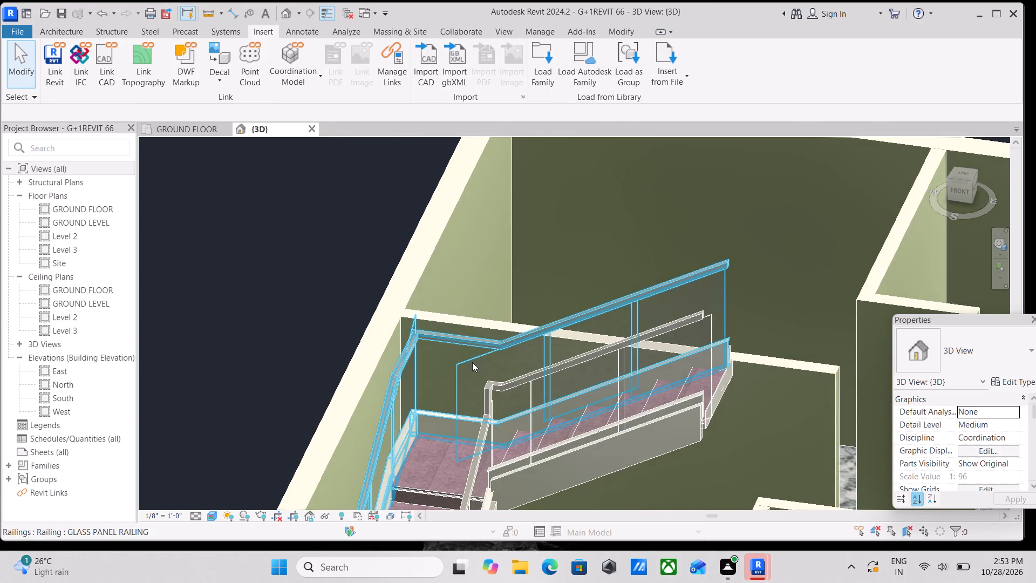
{"action": "middle_click_drag", "start_coordinate": [508, 382], "coordinate": [710, 321]}
{"action": "middle_click_drag", "start_coordinate": [550, 408], "coordinate": [718, 279]}
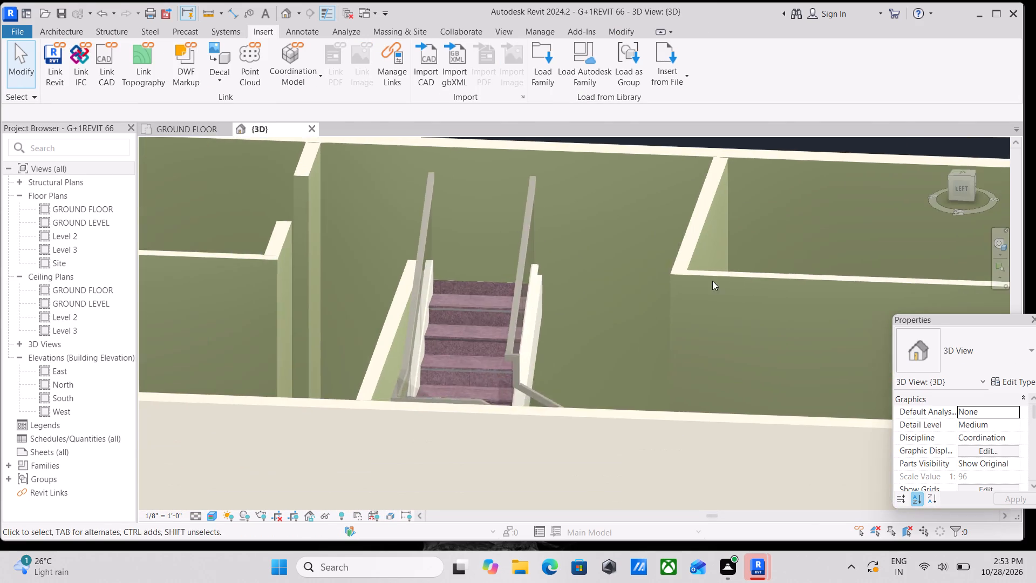
{"action": "middle_click_drag", "start_coordinate": [592, 376], "coordinate": [763, 378]}
{"action": "middle_click_drag", "start_coordinate": [612, 398], "coordinate": [706, 452], "text": "shift"}
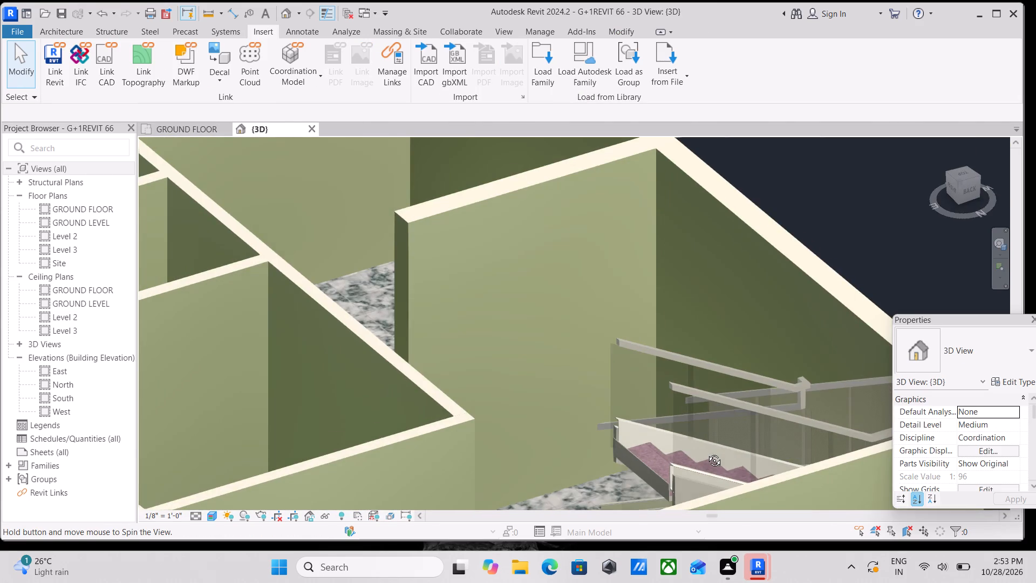
{"action": "middle_click_drag", "start_coordinate": [706, 452], "coordinate": [847, 408], "text": "shift"}
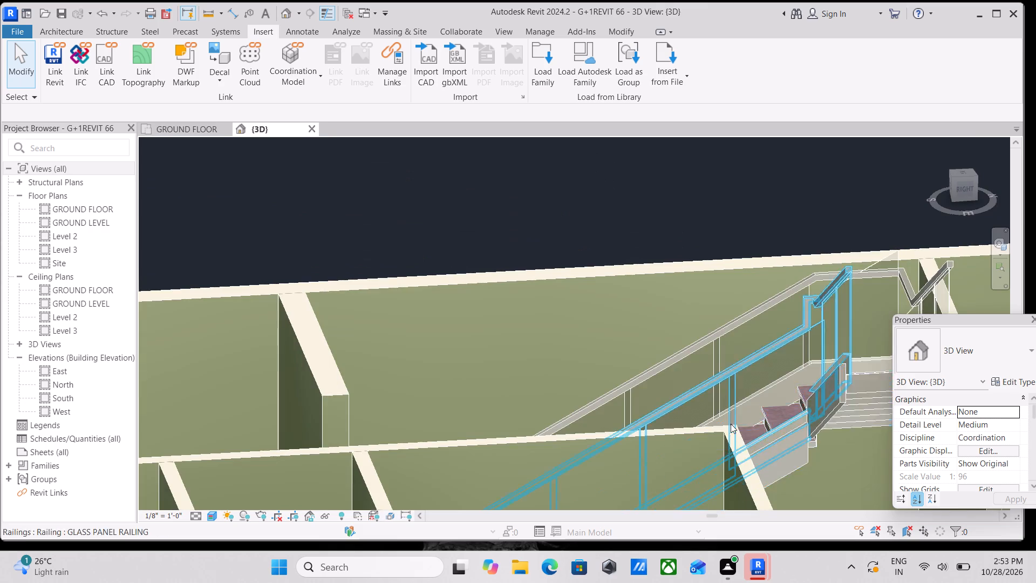
{"action": "middle_click_drag", "start_coordinate": [731, 423], "coordinate": [894, 512], "text": "shift"}
{"action": "scroll", "coordinate": [658, 374], "scroll_direction": "up", "scroll_amount": 2}
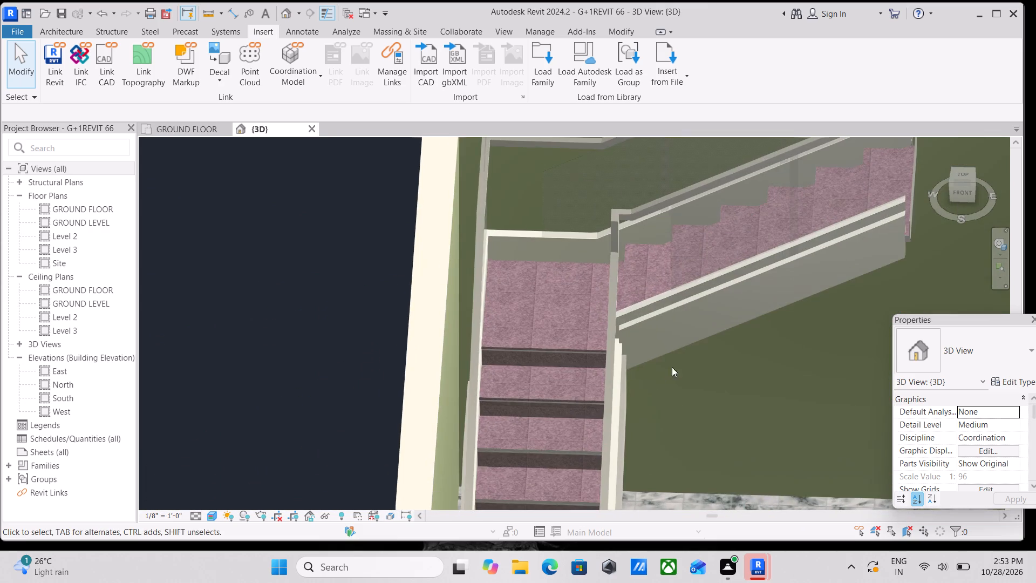
{"action": "middle_click_drag", "start_coordinate": [695, 408], "coordinate": [645, 417]}
{"action": "scroll", "coordinate": [684, 417], "scroll_direction": "down", "scroll_amount": 3}
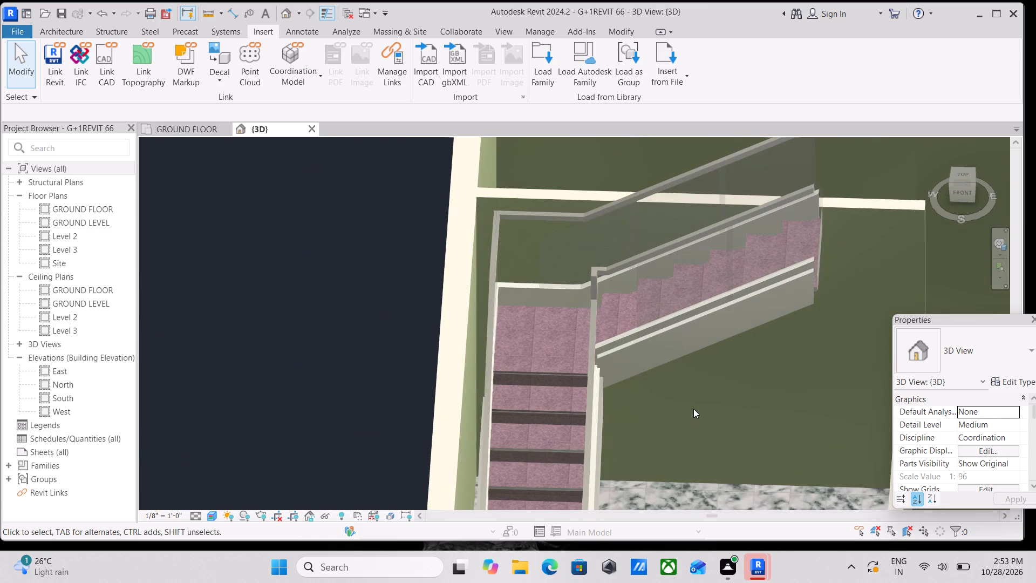
{"action": "scroll", "coordinate": [715, 394], "scroll_direction": "down", "scroll_amount": 1}
Search the Paint tool's project materials for "black", browse the full material list, and leave the tool without painting.
{"action": "type", "text": "pt"}
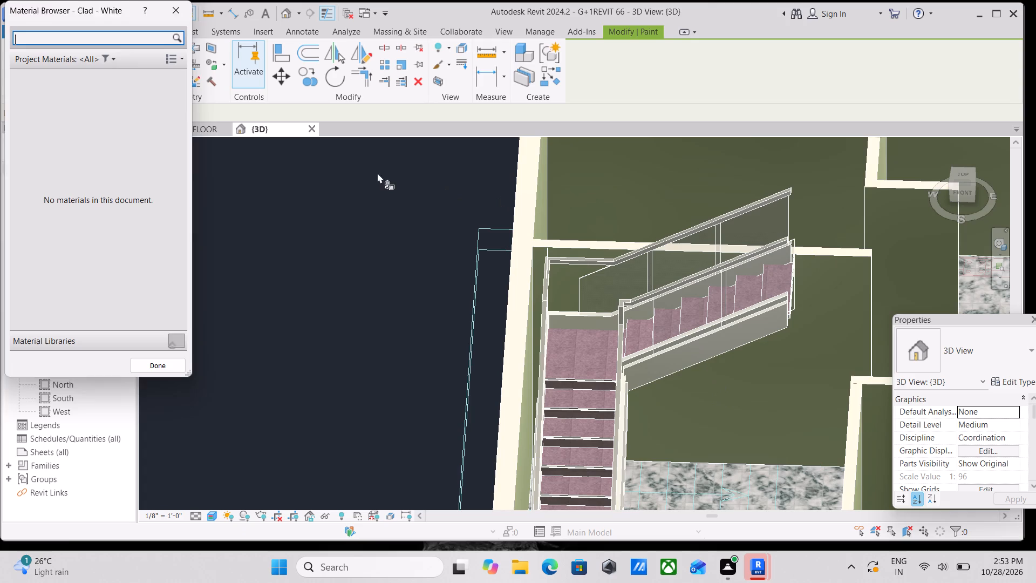
{"action": "left_click", "coordinate": [91, 37]}
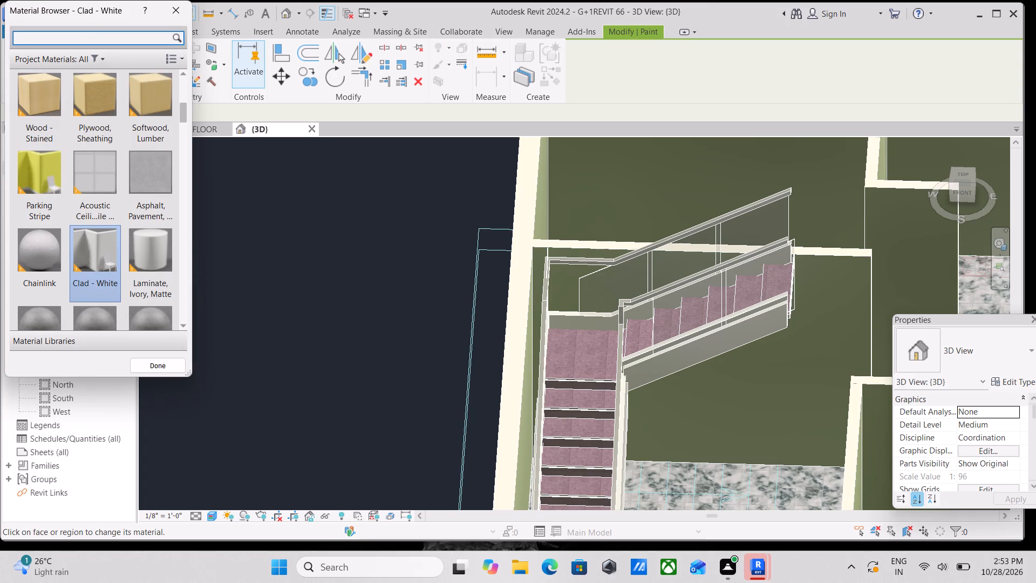
{"action": "type", "text": "black"}
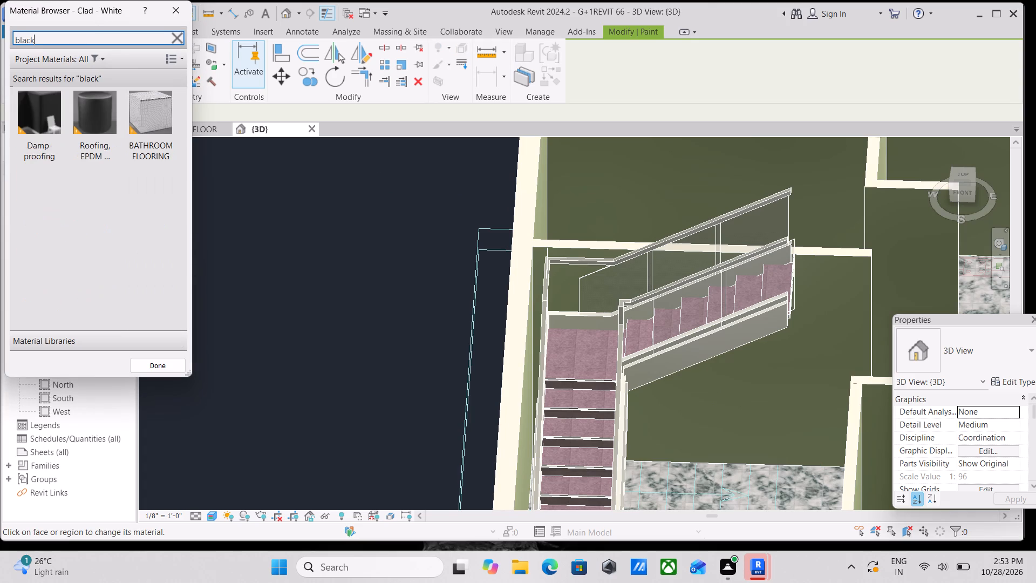
{"action": "left_click", "coordinate": [178, 40]}
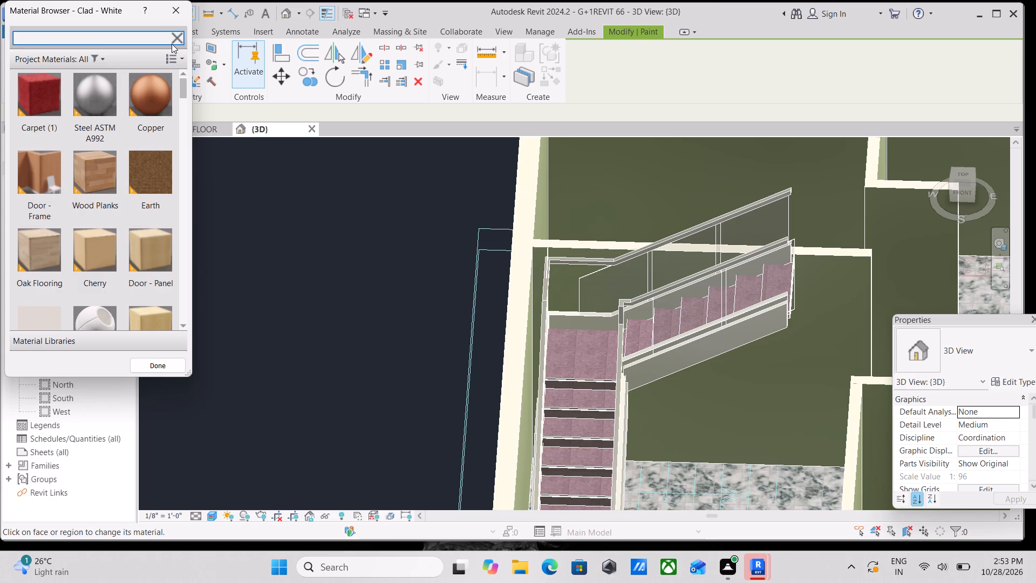
{"action": "scroll", "coordinate": [94, 273], "scroll_direction": "down", "scroll_amount": 4}
{"action": "scroll", "coordinate": [104, 305], "scroll_direction": "up", "scroll_amount": 4}
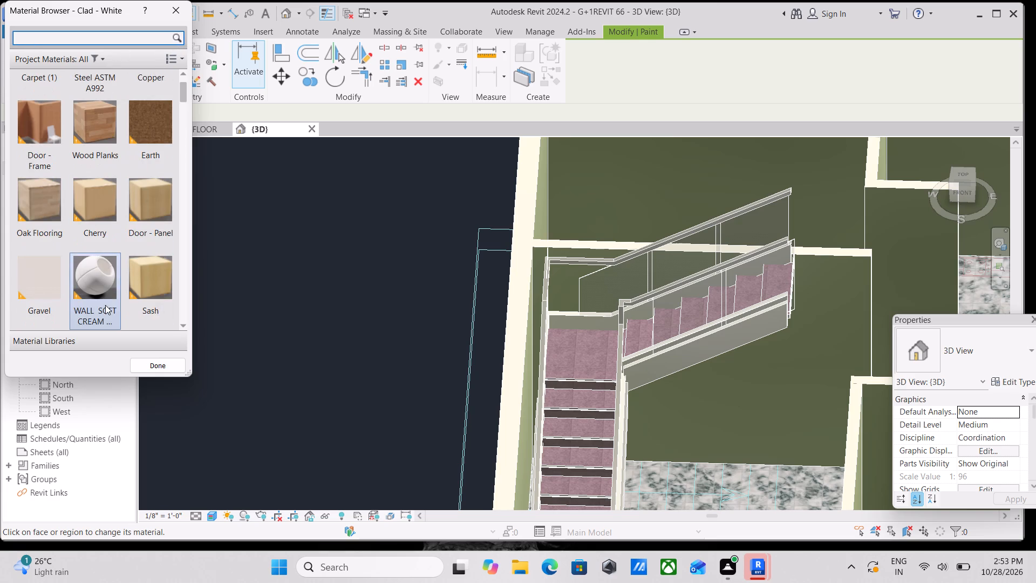
{"action": "scroll", "coordinate": [125, 294], "scroll_direction": "down", "scroll_amount": 5}
{"action": "scroll", "coordinate": [118, 232], "scroll_direction": "up", "scroll_amount": 3}
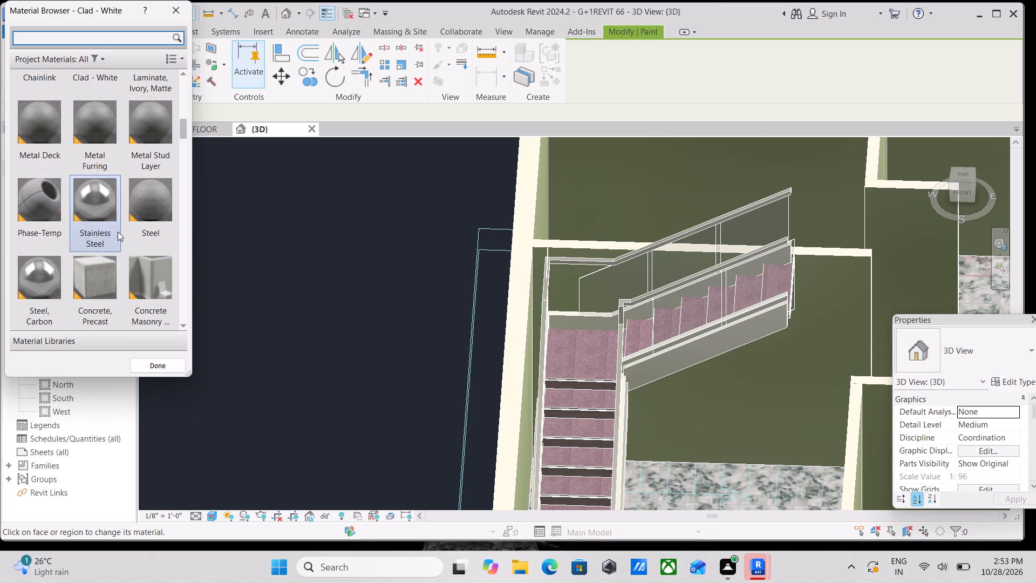
{"action": "scroll", "coordinate": [120, 201], "scroll_direction": "up", "scroll_amount": 3}
{"action": "scroll", "coordinate": [144, 135], "scroll_direction": "up", "scroll_amount": 4}
{"action": "left_click", "coordinate": [173, 6]}
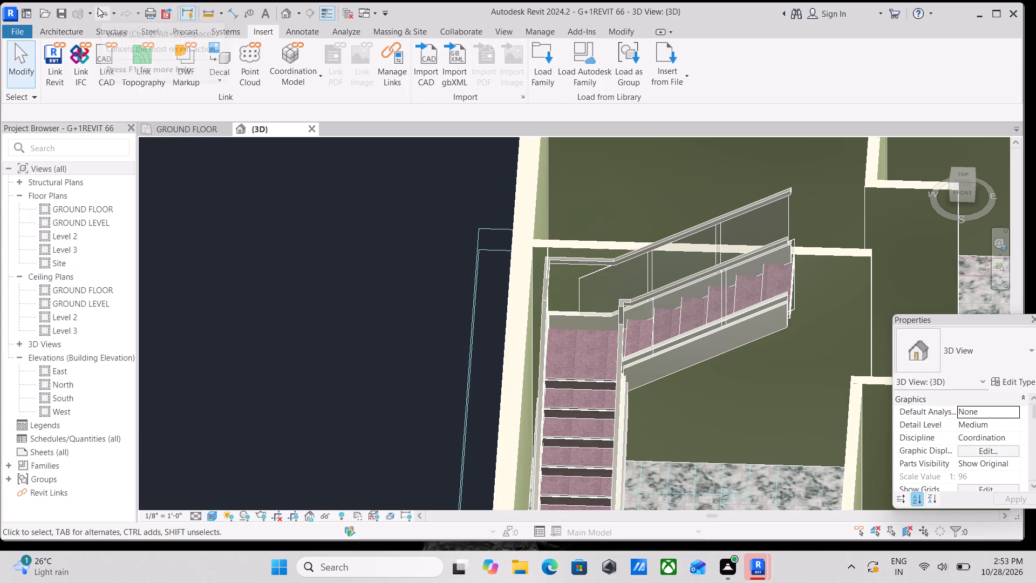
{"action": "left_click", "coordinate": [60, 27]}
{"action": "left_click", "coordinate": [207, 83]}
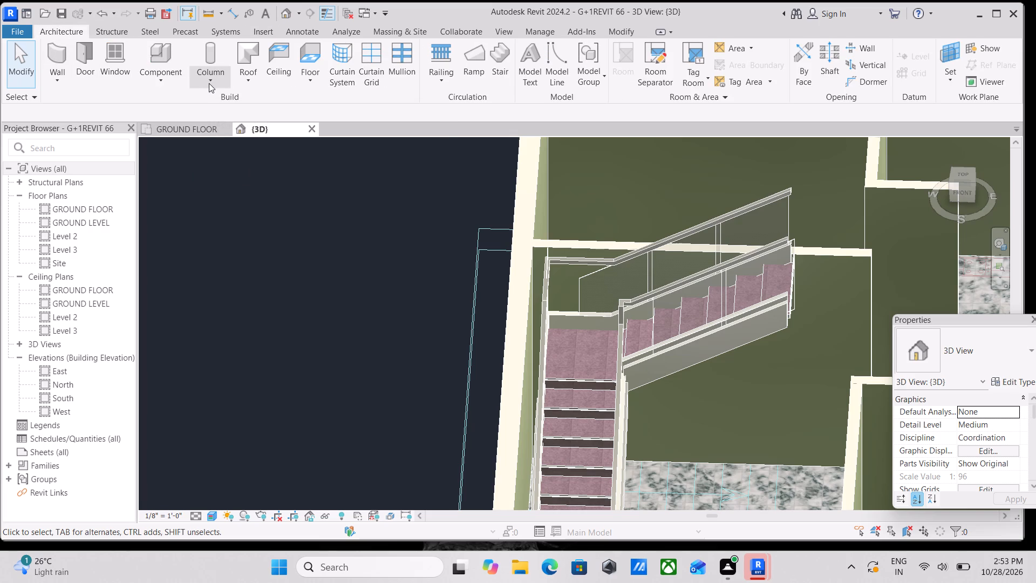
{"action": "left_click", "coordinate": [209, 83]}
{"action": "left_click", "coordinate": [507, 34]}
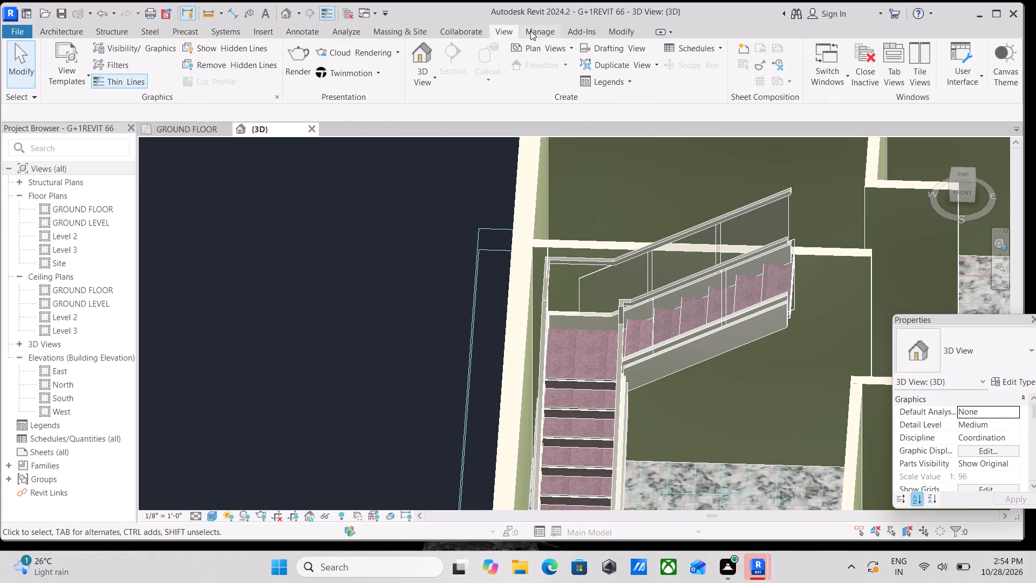
Create a new project material and name it BLACK.
{"action": "left_click", "coordinate": [533, 31]}
{"action": "left_click", "coordinate": [62, 68]}
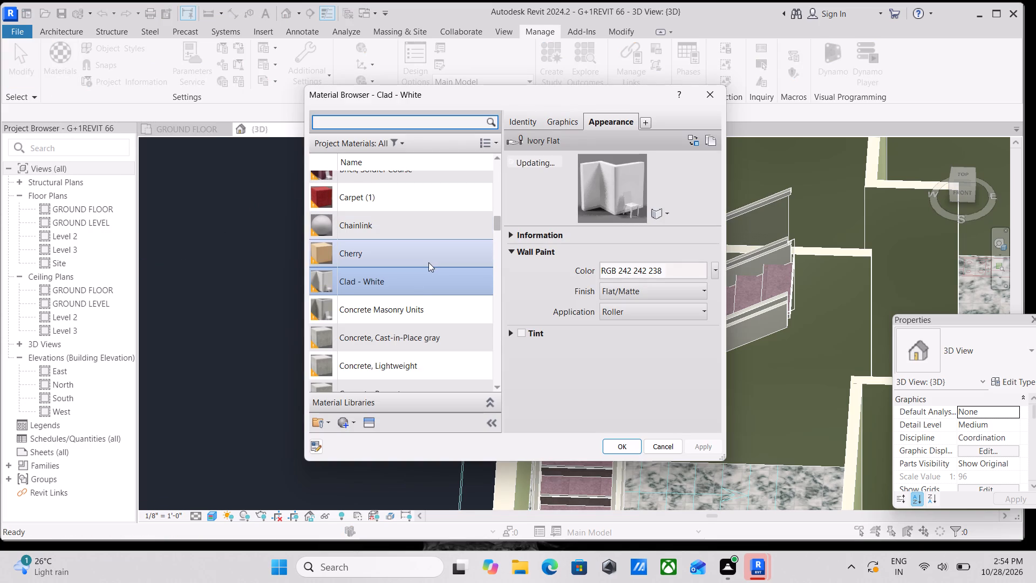
{"action": "left_click", "coordinate": [339, 421]}
{"action": "left_click", "coordinate": [348, 434]}
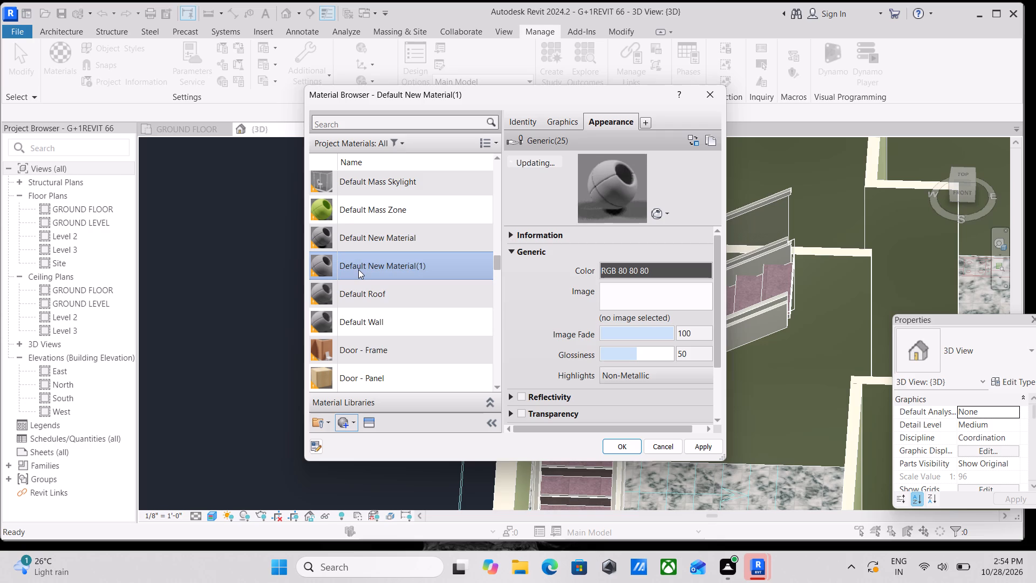
{"action": "right_click", "coordinate": [358, 269]}
{"action": "left_click", "coordinate": [408, 323]}
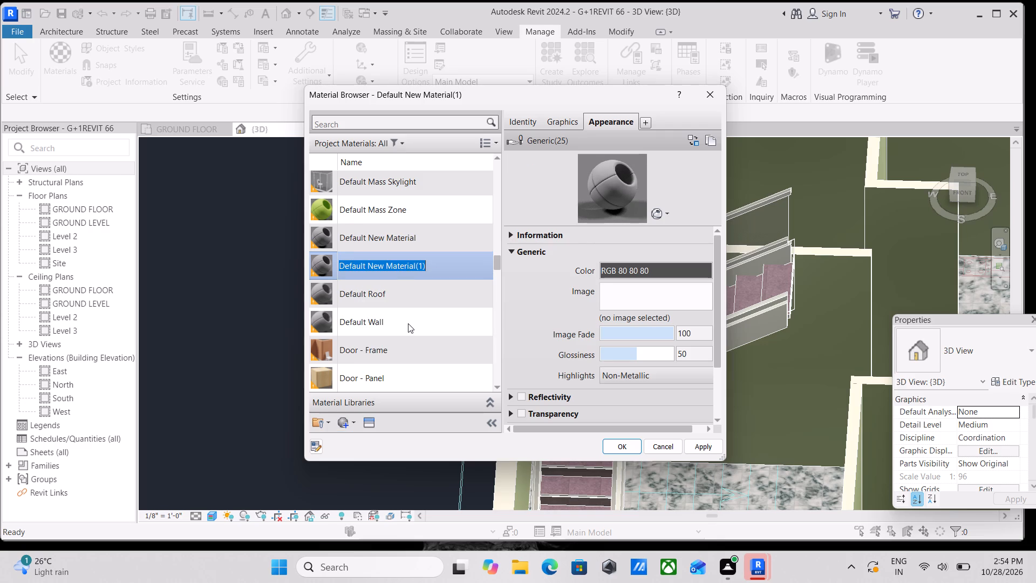
{"action": "key", "text": "BackSpace"}
{"action": "type", "text": "black"}
{"action": "key", "text": "space"}
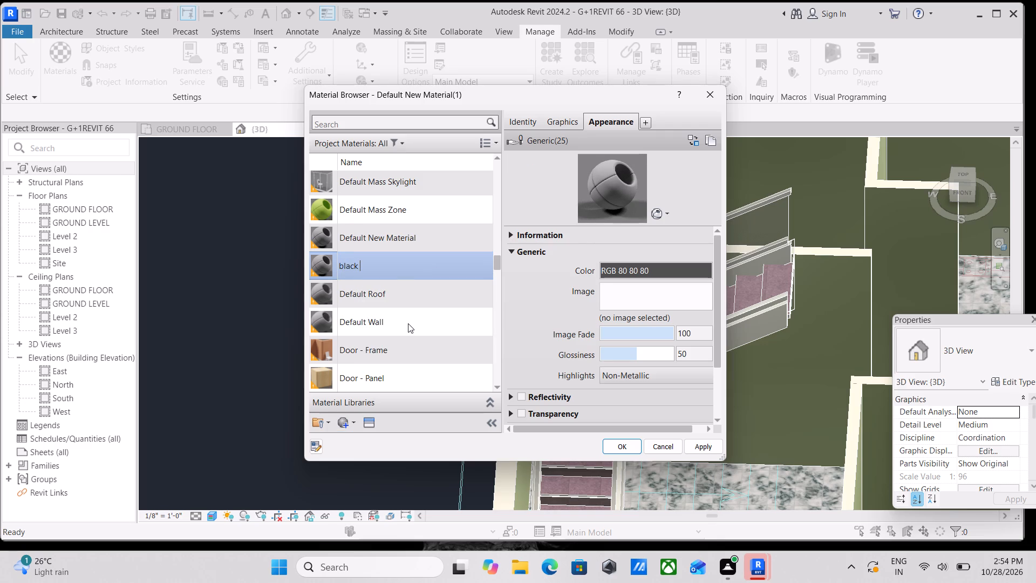
{"action": "key", "text": "BackSpace"}
{"action": "key", "text": "BackSpace"}
{"action": "key", "text": "BackSpace"}
{"action": "key", "text": "BackSpace"}
{"action": "key", "text": "BackSpace"}
{"action": "key", "text": "BackSpace"}
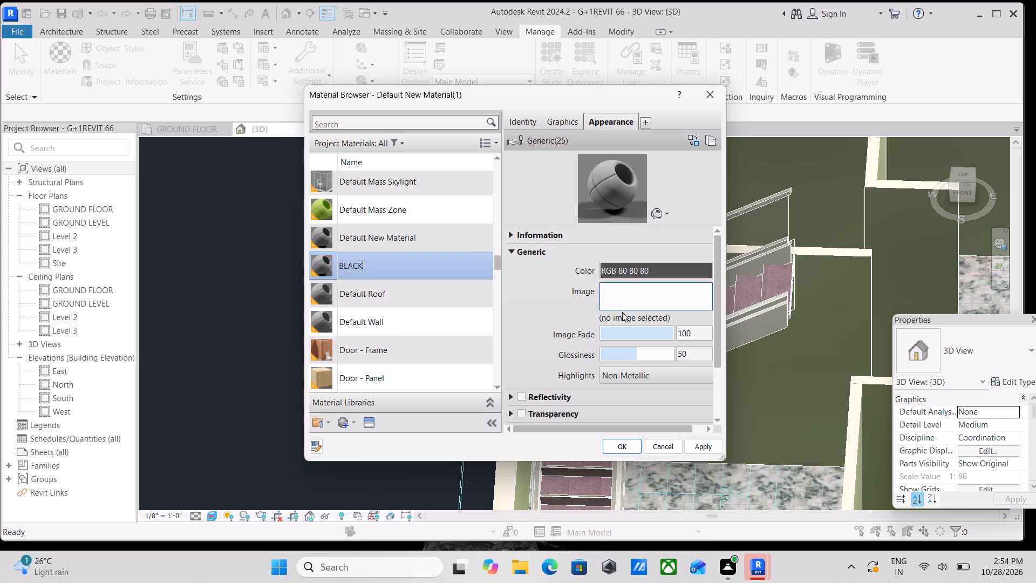
Set the BLACK material's appearance colour to RGB 0 0 0, then apply and accept the material changes.
{"action": "left_click", "coordinate": [650, 271]}
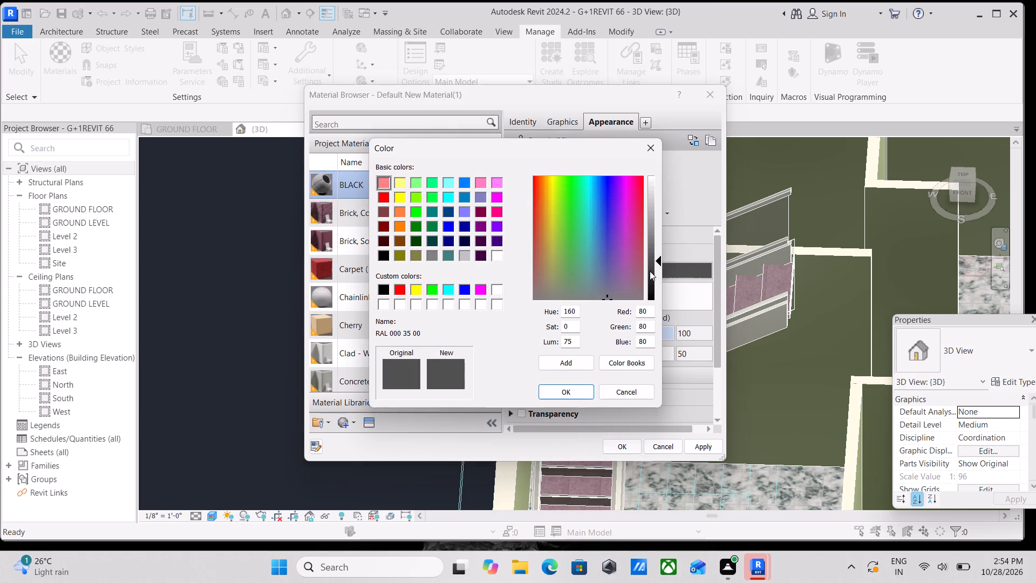
{"action": "left_click_drag", "start_coordinate": [652, 314], "coordinate": [601, 312]}
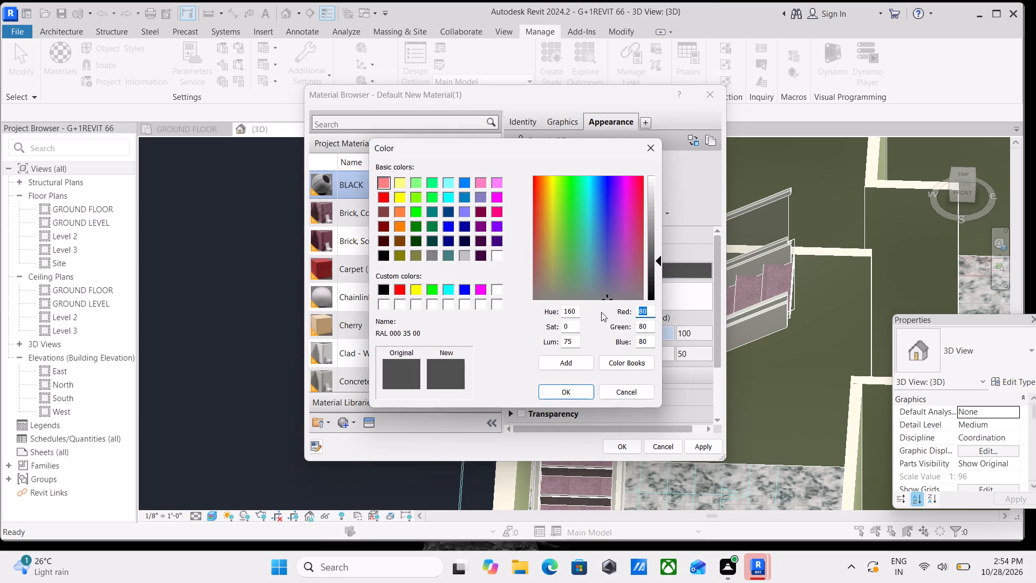
{"action": "key", "text": "0"}
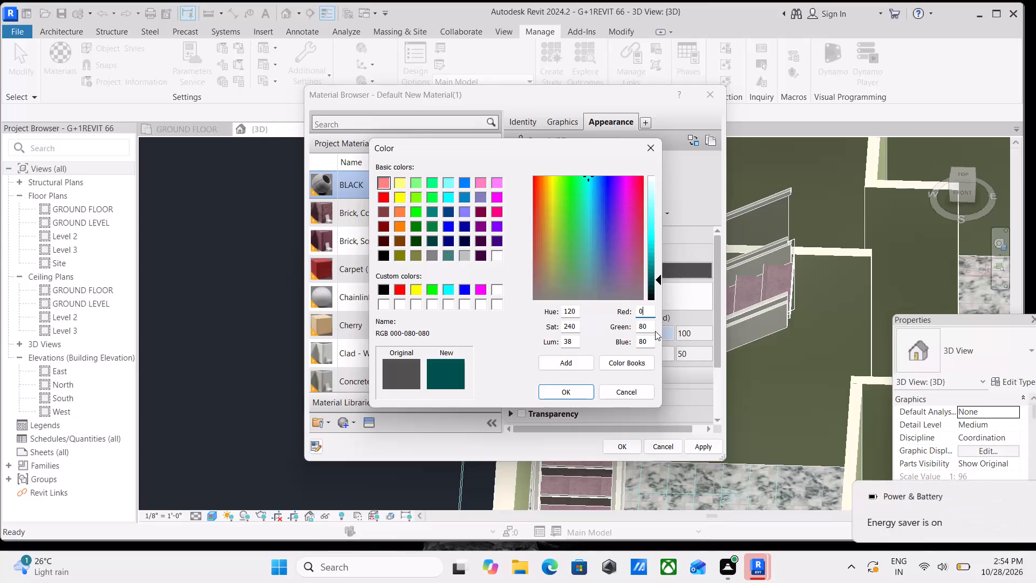
{"action": "left_click", "coordinate": [657, 328]}
{"action": "left_click", "coordinate": [656, 328]}
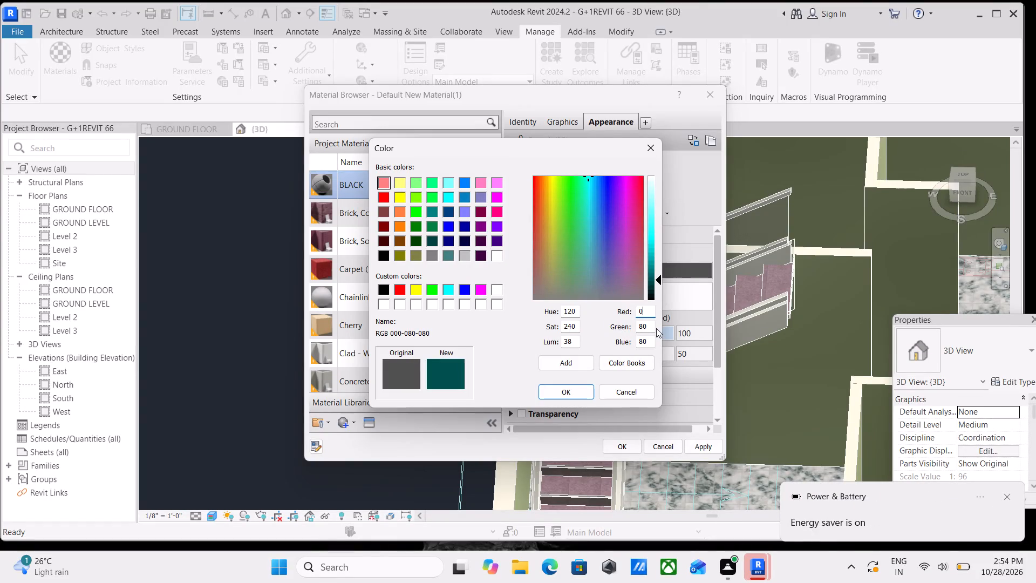
{"action": "left_click_drag", "start_coordinate": [651, 328], "coordinate": [592, 328]}
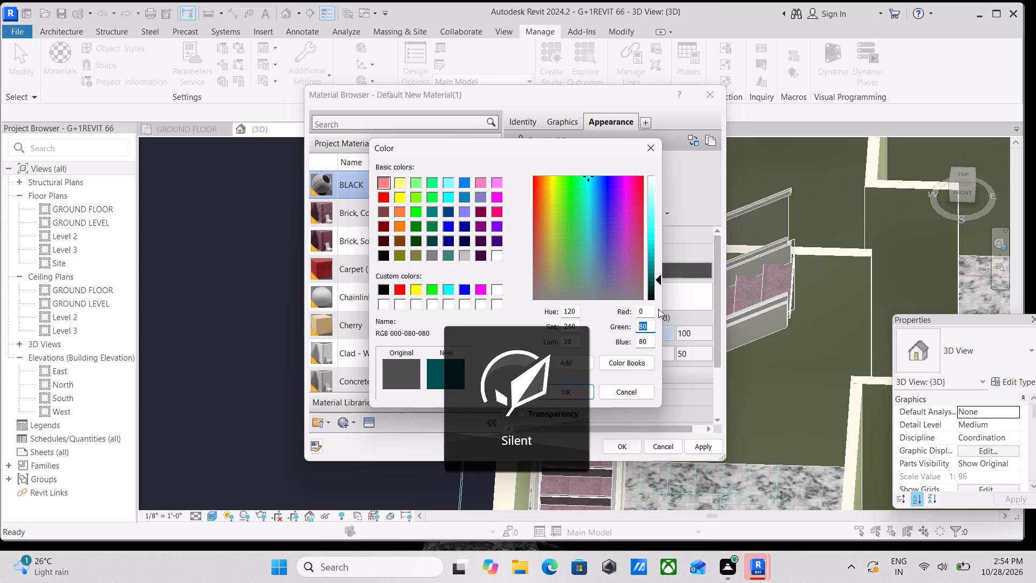
{"action": "key", "text": "0"}
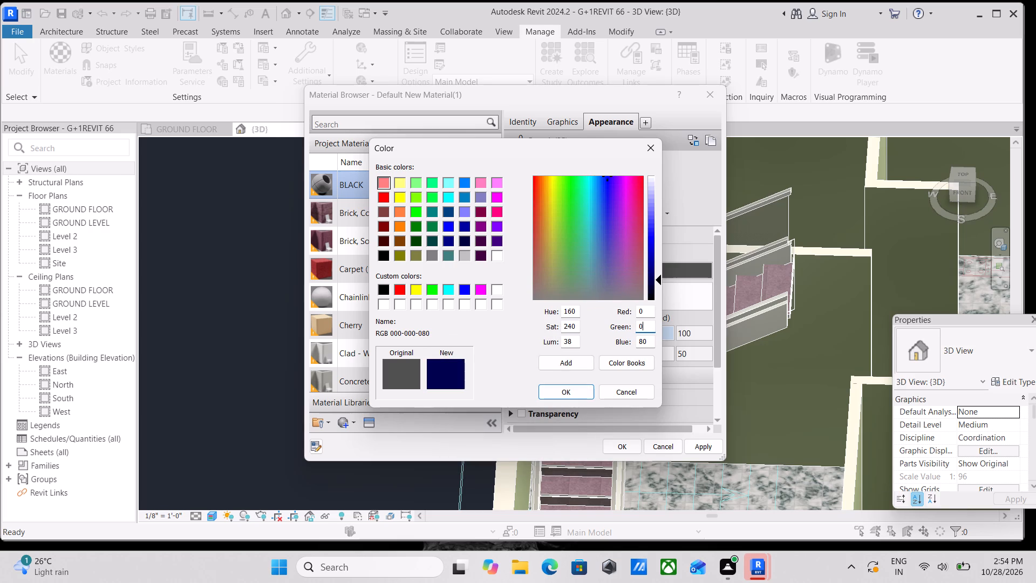
{"action": "left_click_drag", "start_coordinate": [651, 344], "coordinate": [597, 354]}
{"action": "key", "text": "0"}
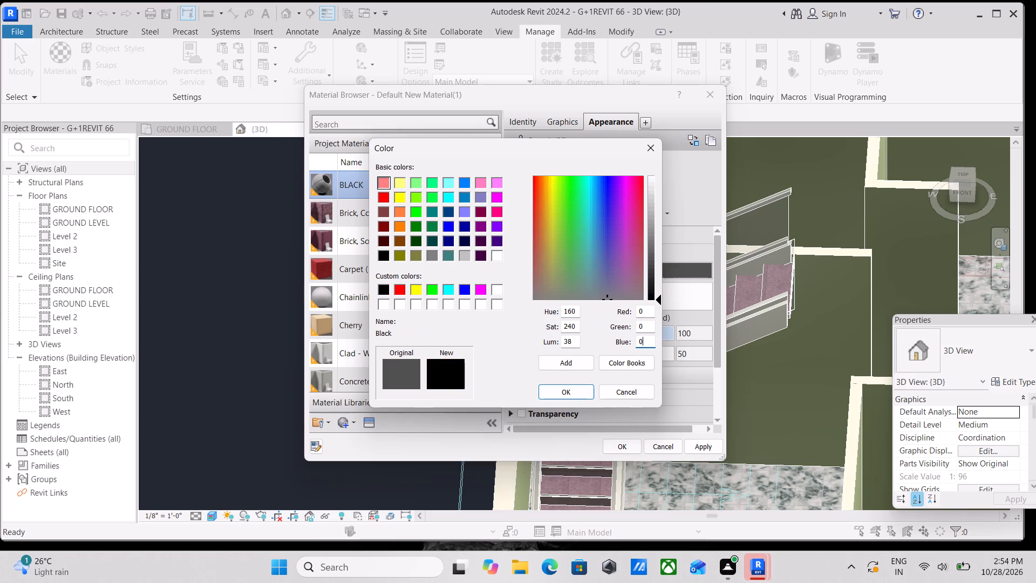
{"action": "left_click", "coordinate": [574, 391]}
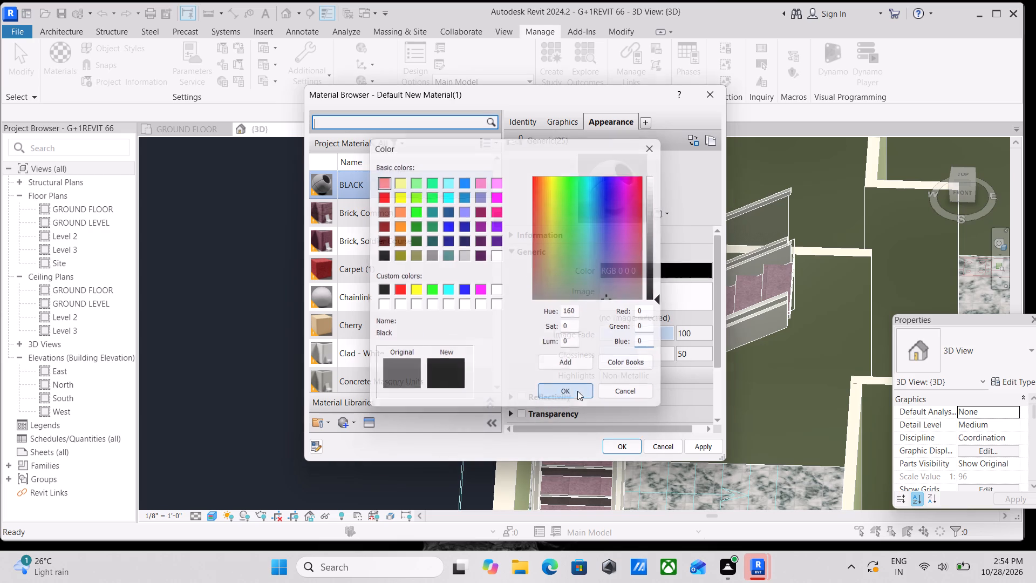
{"action": "left_click", "coordinate": [705, 443]}
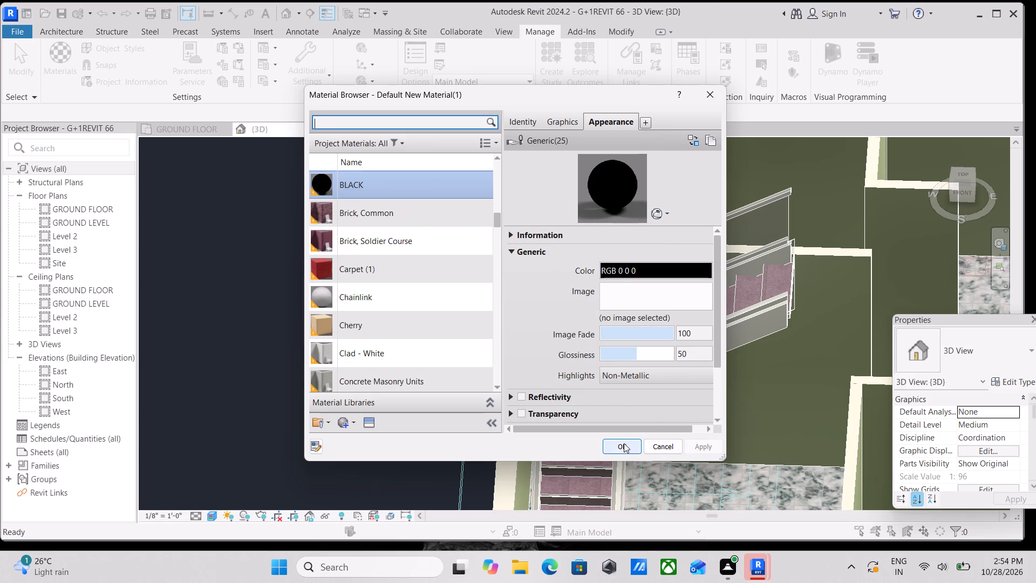
{"action": "left_click", "coordinate": [624, 444]}
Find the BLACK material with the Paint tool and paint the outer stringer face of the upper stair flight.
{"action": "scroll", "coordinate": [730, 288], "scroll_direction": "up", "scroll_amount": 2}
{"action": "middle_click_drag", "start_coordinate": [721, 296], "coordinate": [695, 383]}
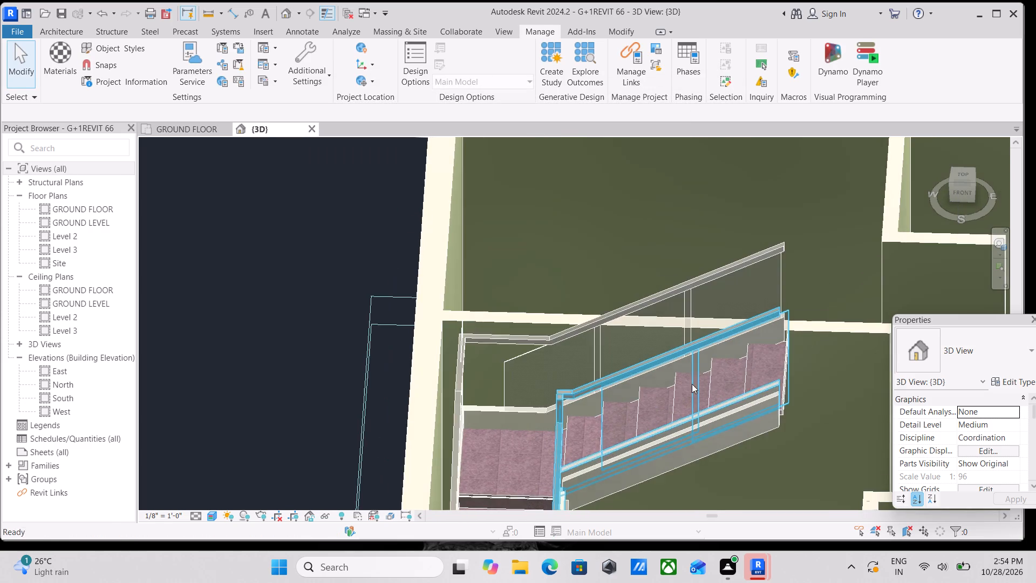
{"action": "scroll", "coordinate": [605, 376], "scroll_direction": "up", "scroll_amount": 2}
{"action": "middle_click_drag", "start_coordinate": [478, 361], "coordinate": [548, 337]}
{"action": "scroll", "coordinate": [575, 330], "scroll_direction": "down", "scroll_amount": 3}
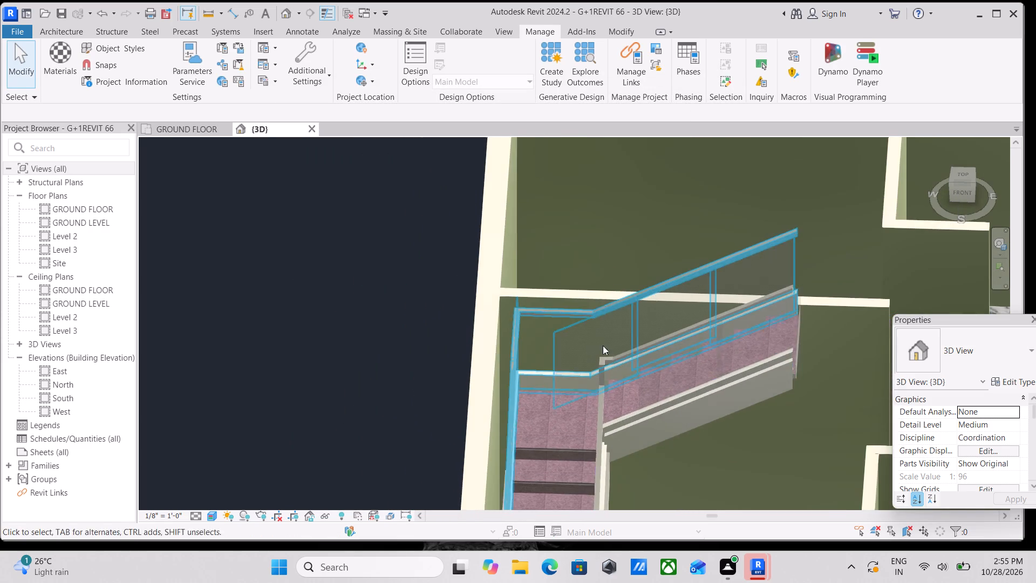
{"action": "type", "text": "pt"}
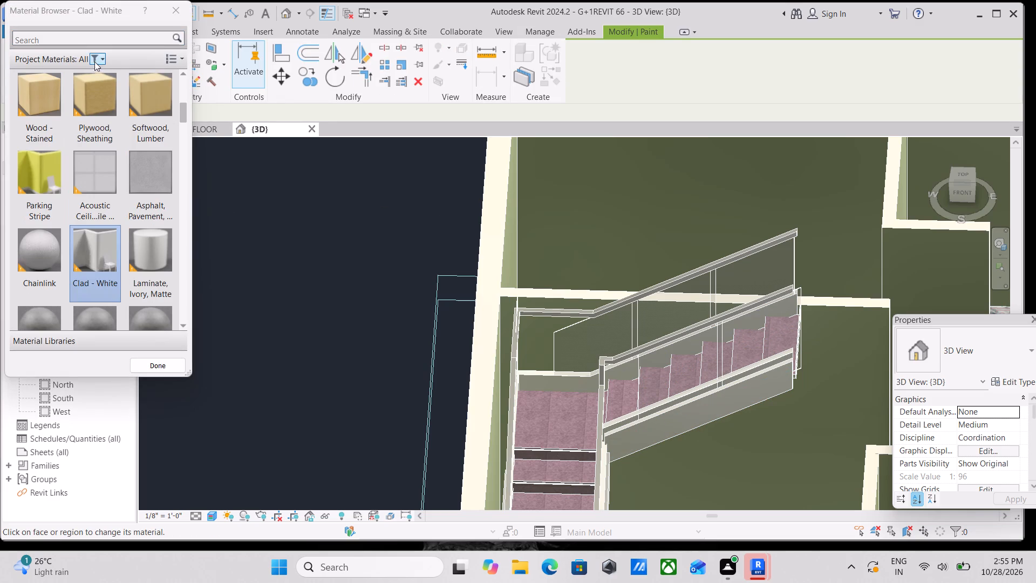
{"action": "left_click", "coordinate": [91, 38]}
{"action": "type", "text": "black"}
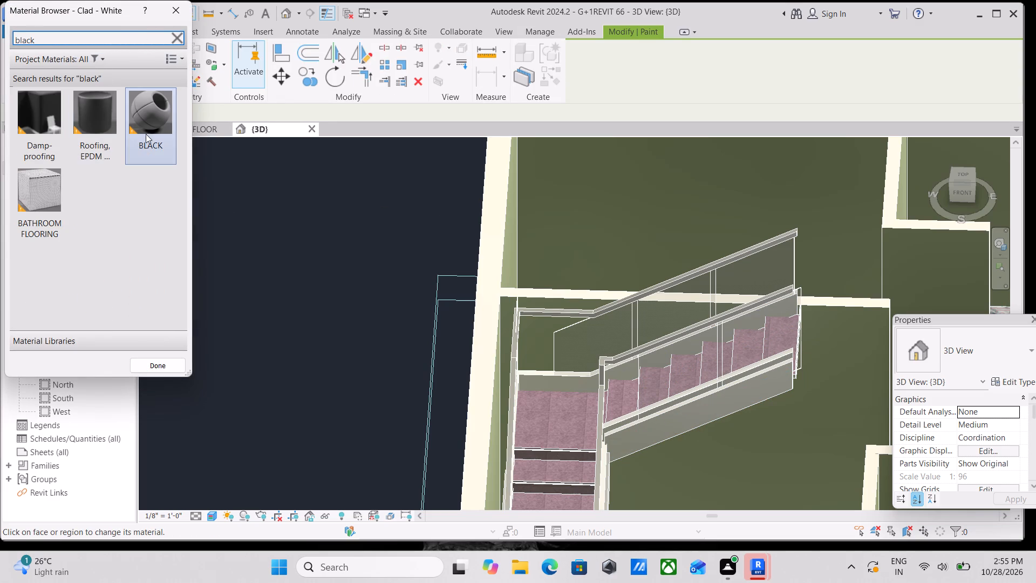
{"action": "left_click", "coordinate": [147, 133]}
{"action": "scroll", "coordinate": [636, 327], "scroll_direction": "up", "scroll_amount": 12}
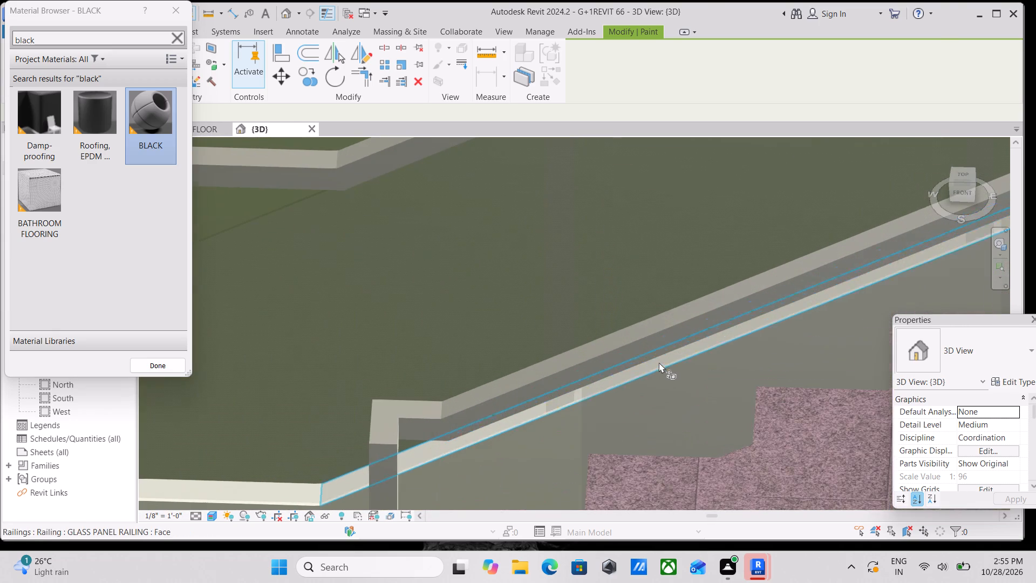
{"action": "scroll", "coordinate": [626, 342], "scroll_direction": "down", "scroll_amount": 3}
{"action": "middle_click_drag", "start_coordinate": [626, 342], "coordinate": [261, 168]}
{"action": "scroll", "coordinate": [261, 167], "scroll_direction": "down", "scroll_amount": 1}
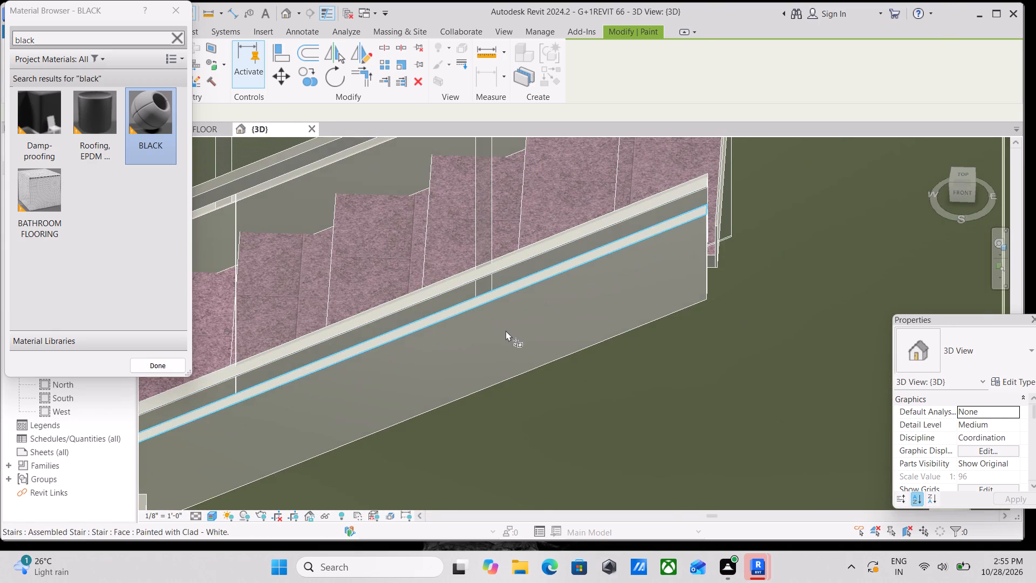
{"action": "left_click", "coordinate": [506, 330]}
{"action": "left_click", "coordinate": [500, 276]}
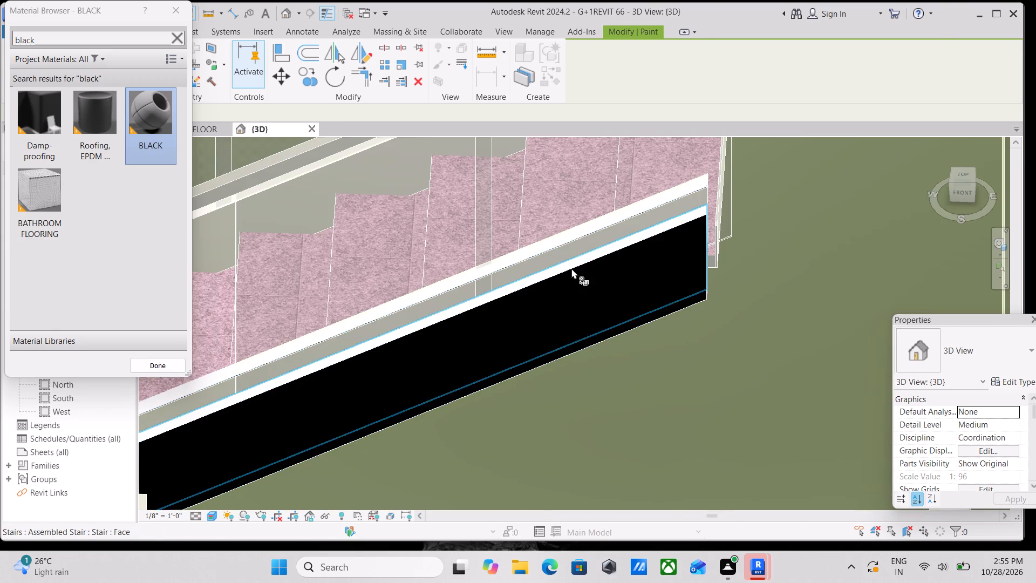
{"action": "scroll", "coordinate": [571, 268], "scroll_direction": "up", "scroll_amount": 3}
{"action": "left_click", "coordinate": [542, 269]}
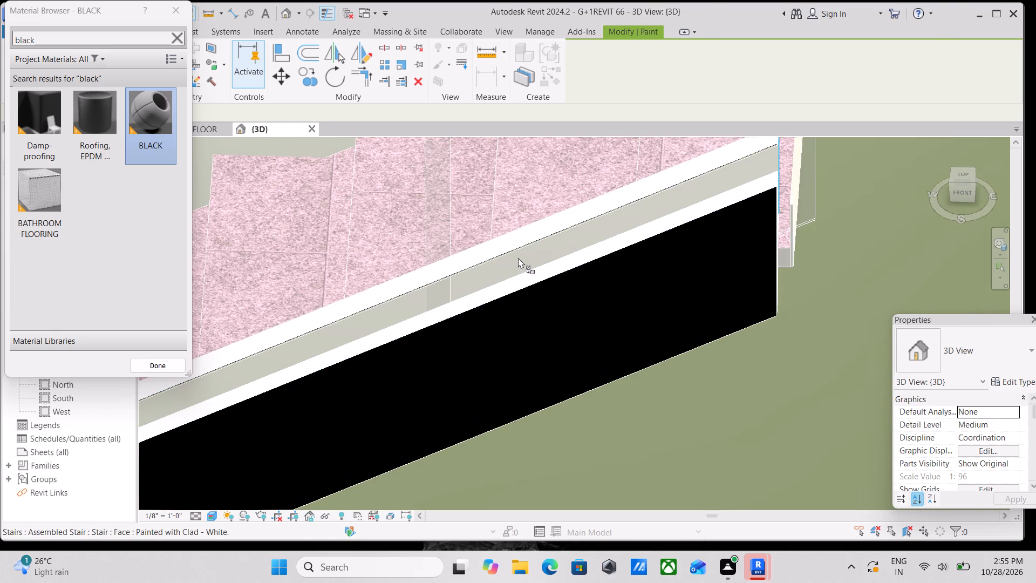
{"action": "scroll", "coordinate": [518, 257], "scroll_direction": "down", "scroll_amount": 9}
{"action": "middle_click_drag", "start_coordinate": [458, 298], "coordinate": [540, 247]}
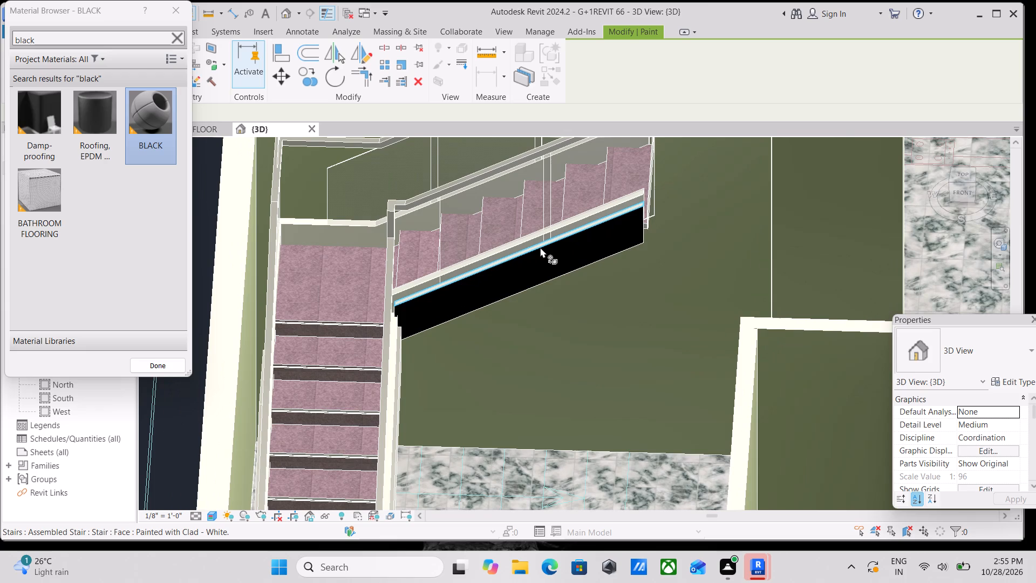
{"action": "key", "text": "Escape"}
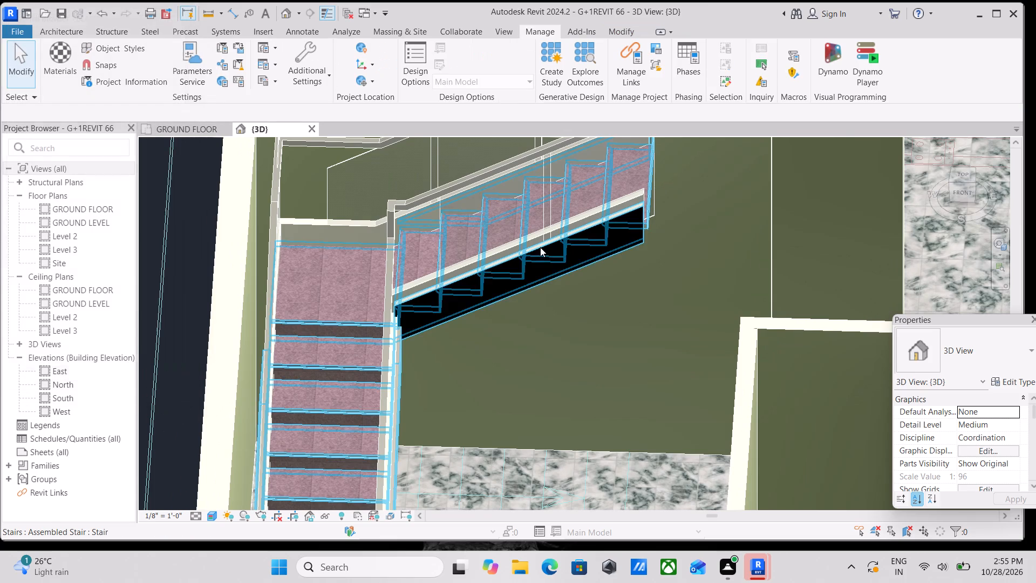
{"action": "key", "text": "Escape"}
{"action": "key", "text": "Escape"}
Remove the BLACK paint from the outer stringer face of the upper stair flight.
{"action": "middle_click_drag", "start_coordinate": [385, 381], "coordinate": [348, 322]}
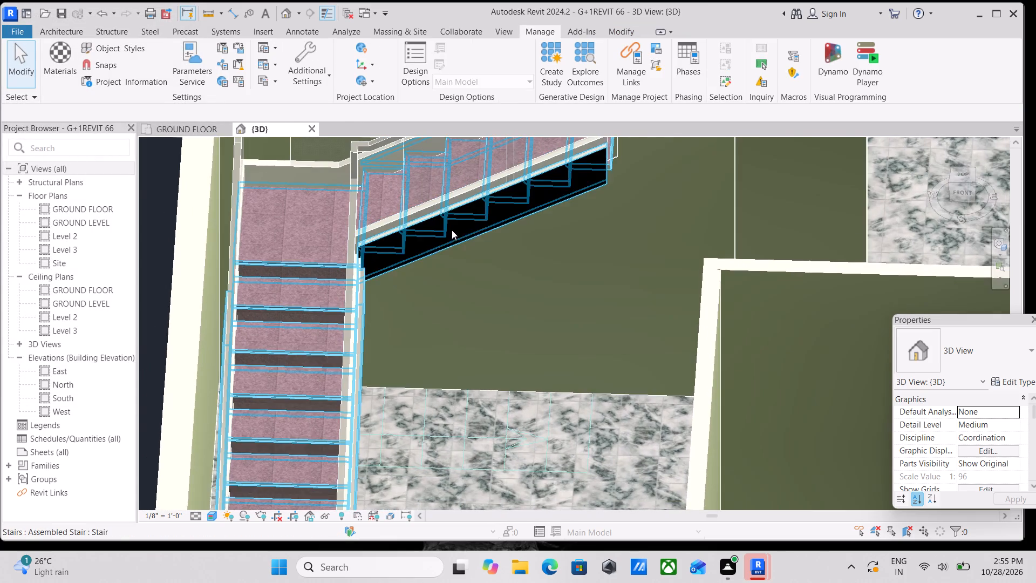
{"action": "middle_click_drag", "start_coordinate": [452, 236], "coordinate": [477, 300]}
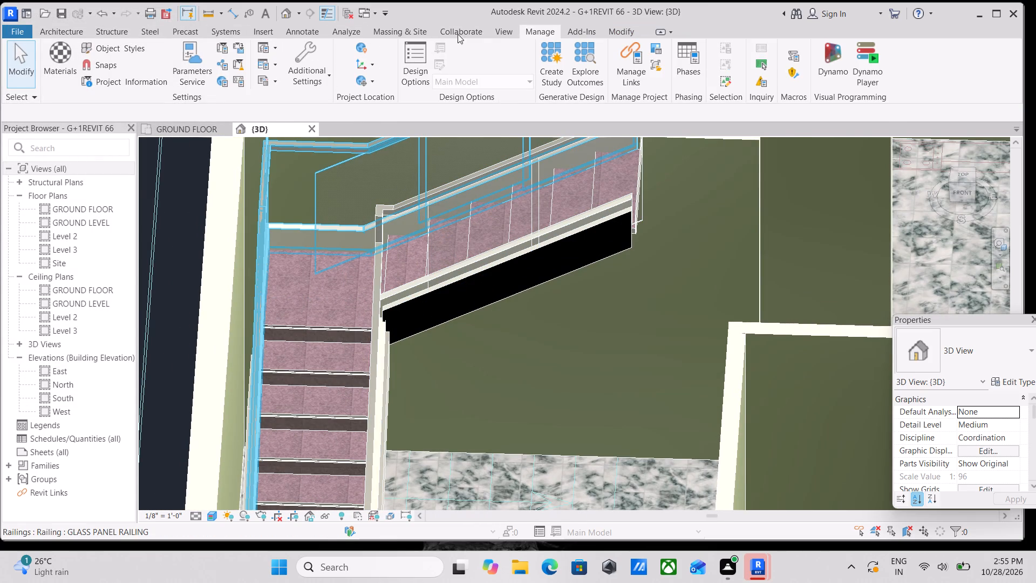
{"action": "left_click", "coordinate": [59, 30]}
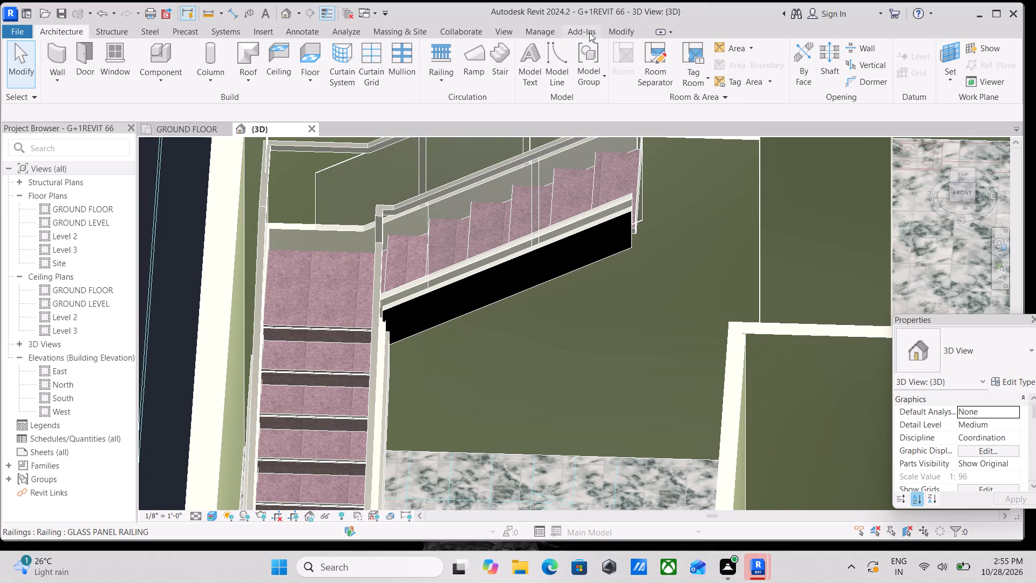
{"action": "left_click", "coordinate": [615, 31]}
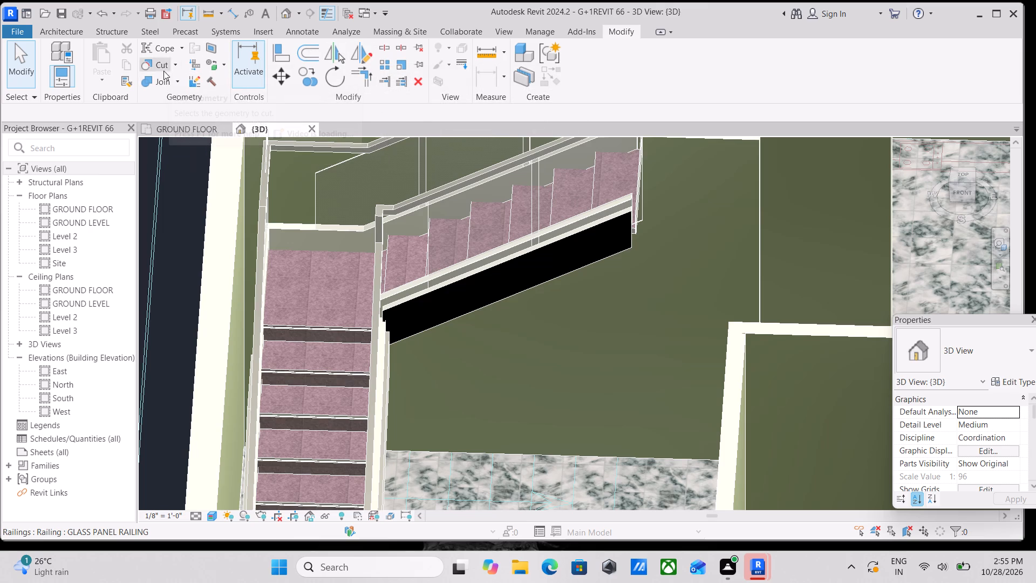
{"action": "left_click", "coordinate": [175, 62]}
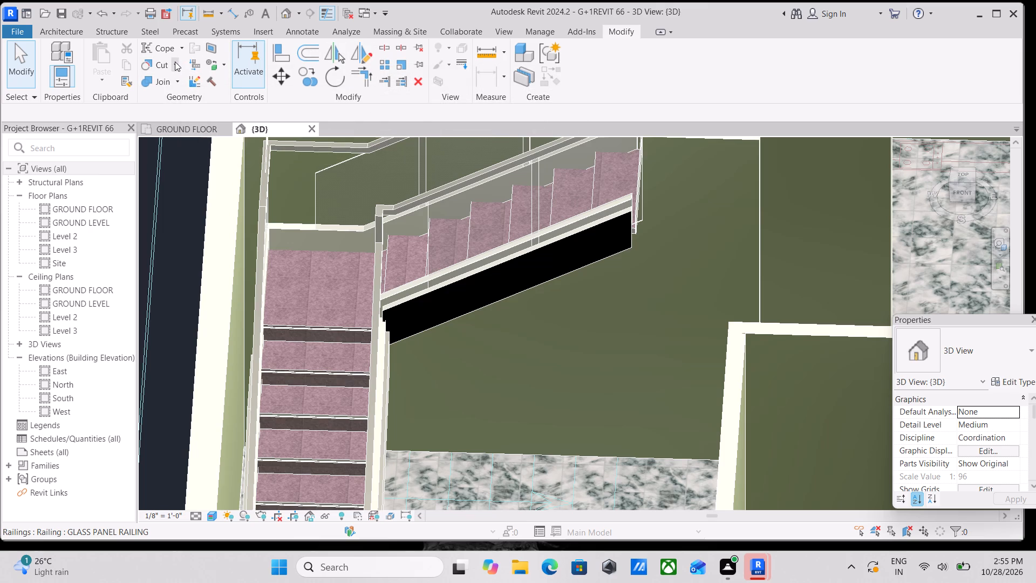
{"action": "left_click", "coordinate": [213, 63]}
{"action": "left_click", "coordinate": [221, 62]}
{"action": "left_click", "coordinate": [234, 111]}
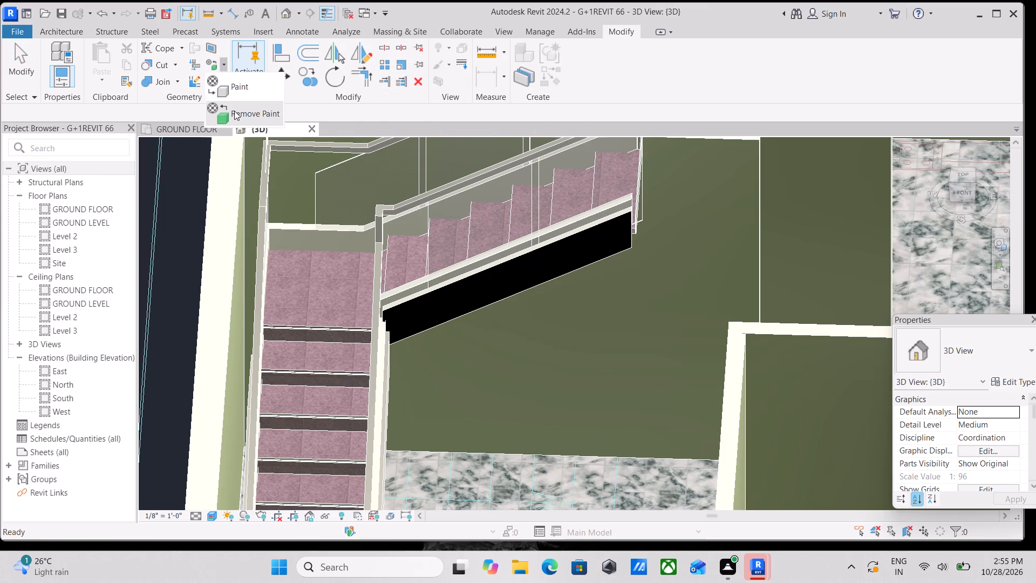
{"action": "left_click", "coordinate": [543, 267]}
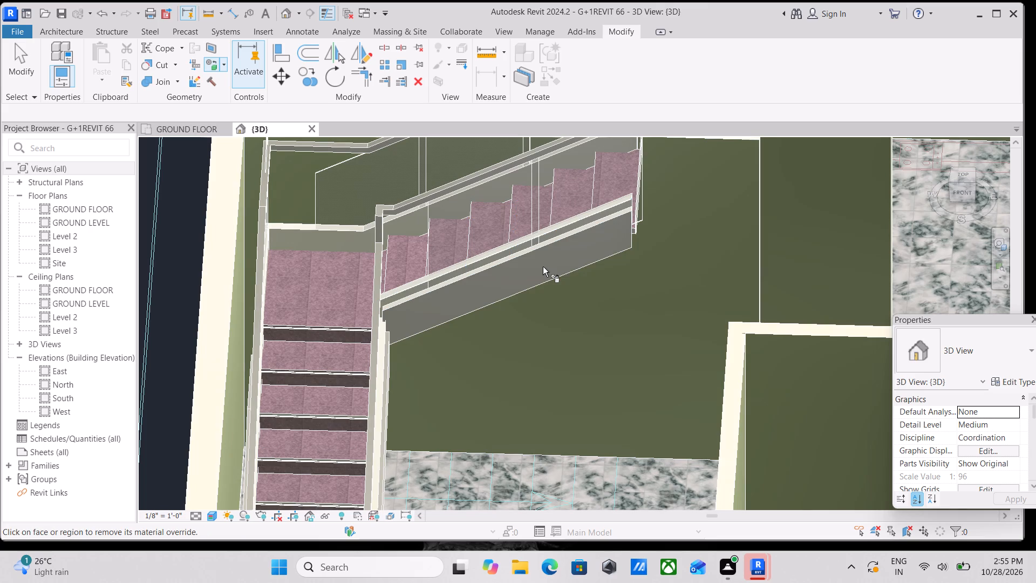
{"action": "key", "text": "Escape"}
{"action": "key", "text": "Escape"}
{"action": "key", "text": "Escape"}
Examine the construction and support settings in the staircase's type properties and close them without changes.
{"action": "left_click", "coordinate": [615, 250]}
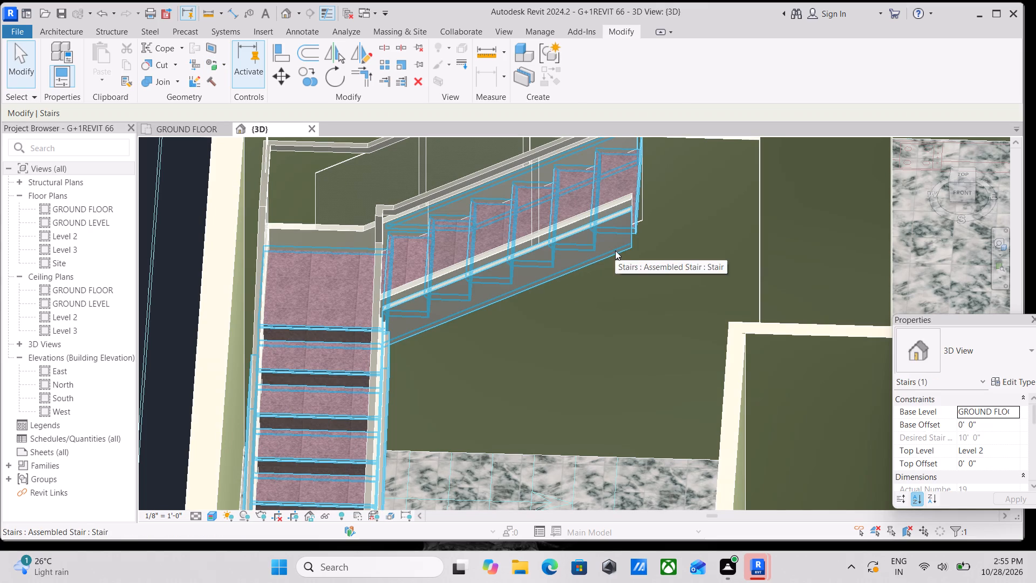
{"action": "key", "text": "Escape"}
{"action": "scroll", "coordinate": [410, 329], "scroll_direction": "up", "scroll_amount": 3}
{"action": "key", "text": "Escape"}
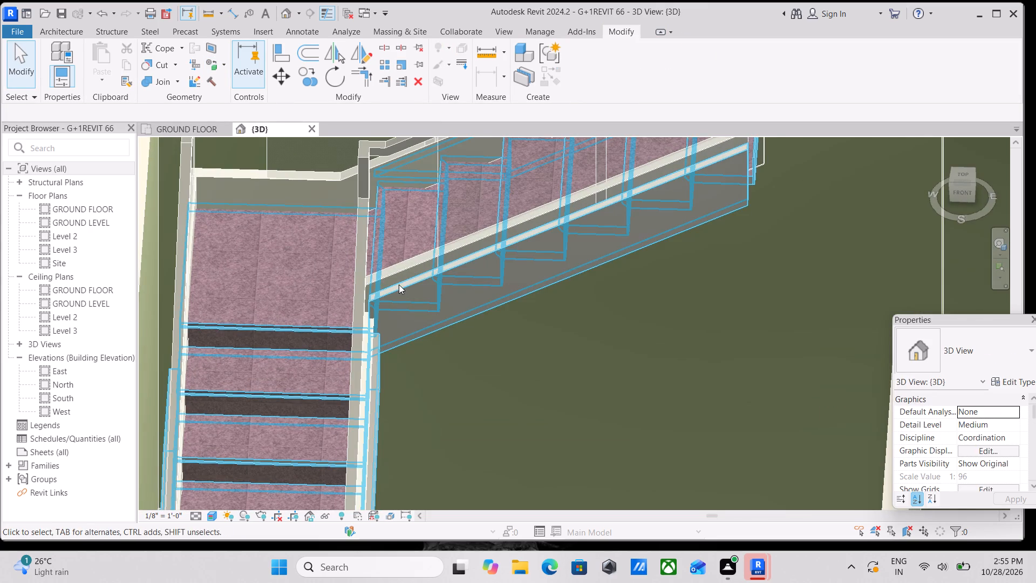
{"action": "key", "text": "Escape"}
{"action": "left_click", "coordinate": [385, 295]}
{"action": "scroll", "coordinate": [468, 248], "scroll_direction": "down", "scroll_amount": 2}
{"action": "middle_click_drag", "start_coordinate": [468, 248], "coordinate": [442, 274]}
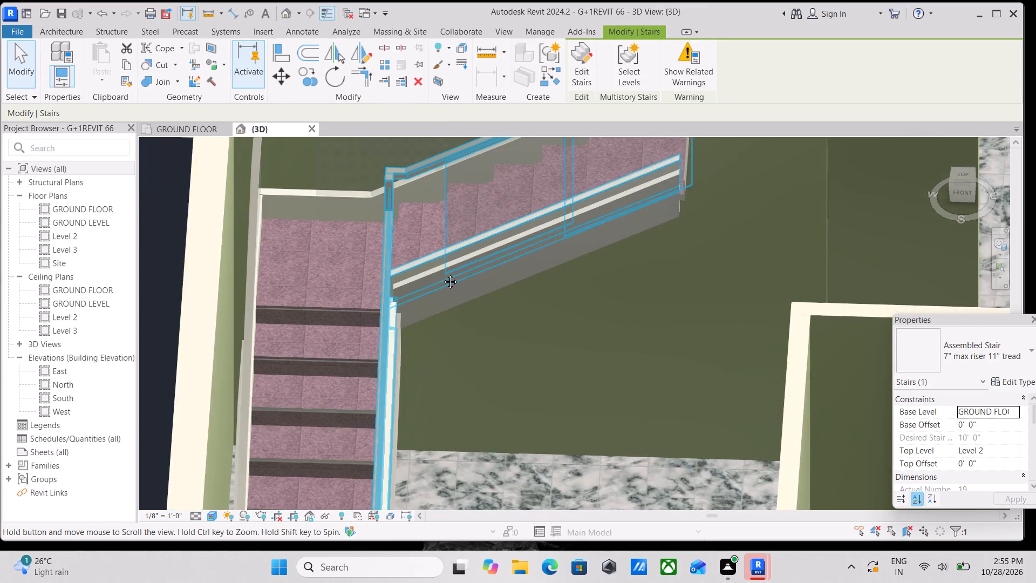
{"action": "middle_click_drag", "start_coordinate": [442, 274], "coordinate": [363, 299]}
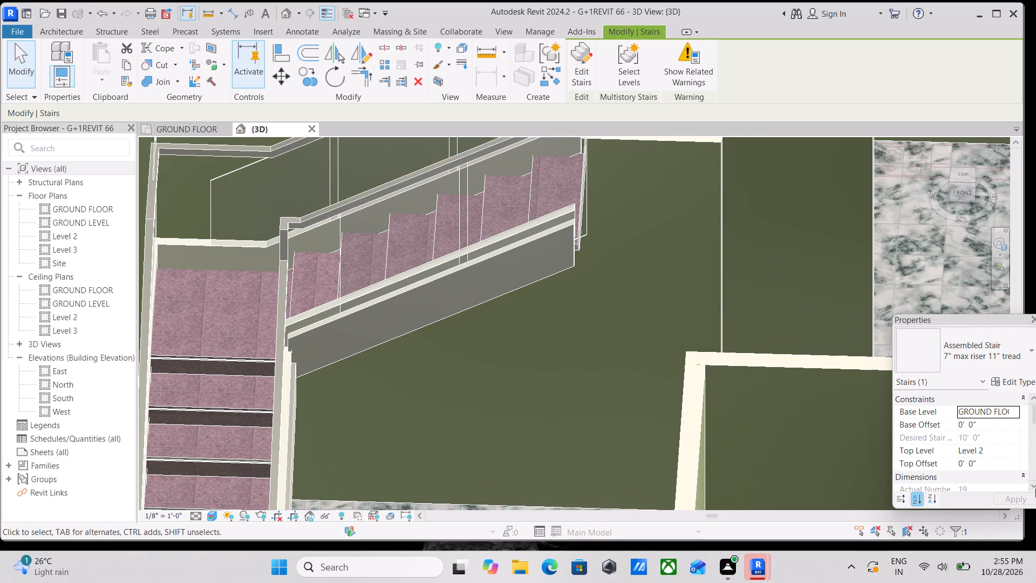
{"action": "left_click", "coordinate": [1024, 383]}
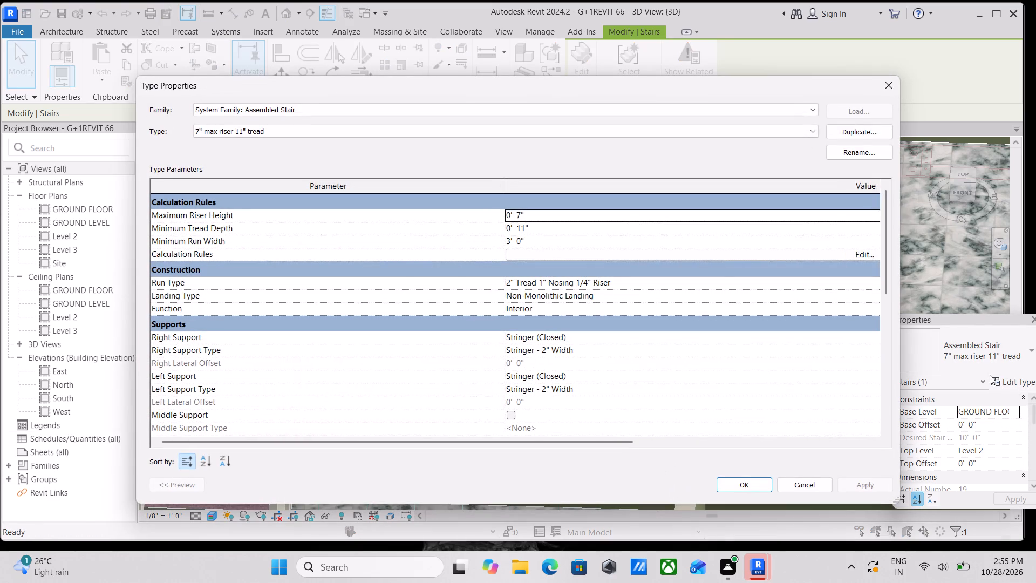
{"action": "scroll", "coordinate": [503, 299], "scroll_direction": "down", "scroll_amount": 2}
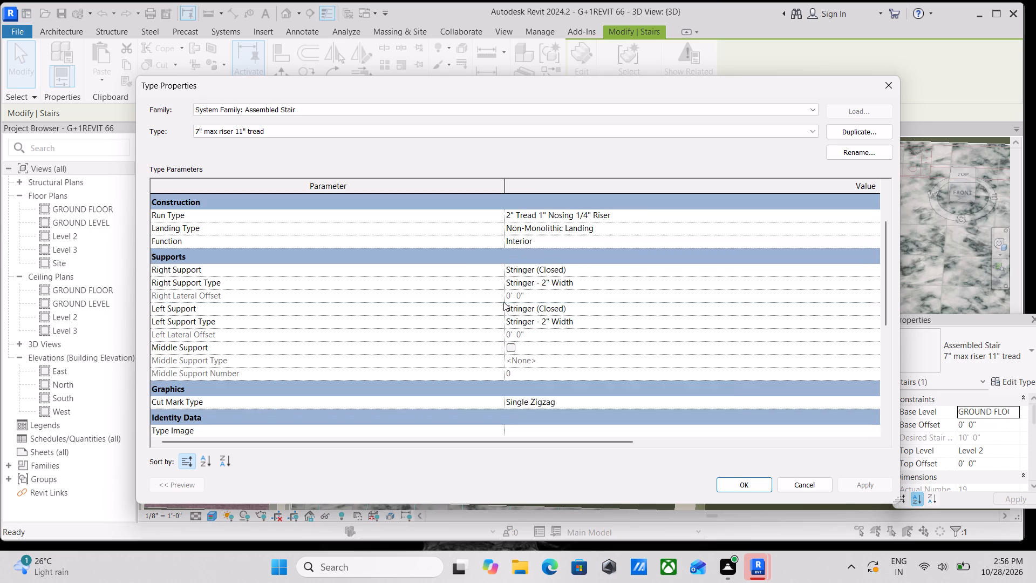
{"action": "left_click", "coordinate": [890, 84]}
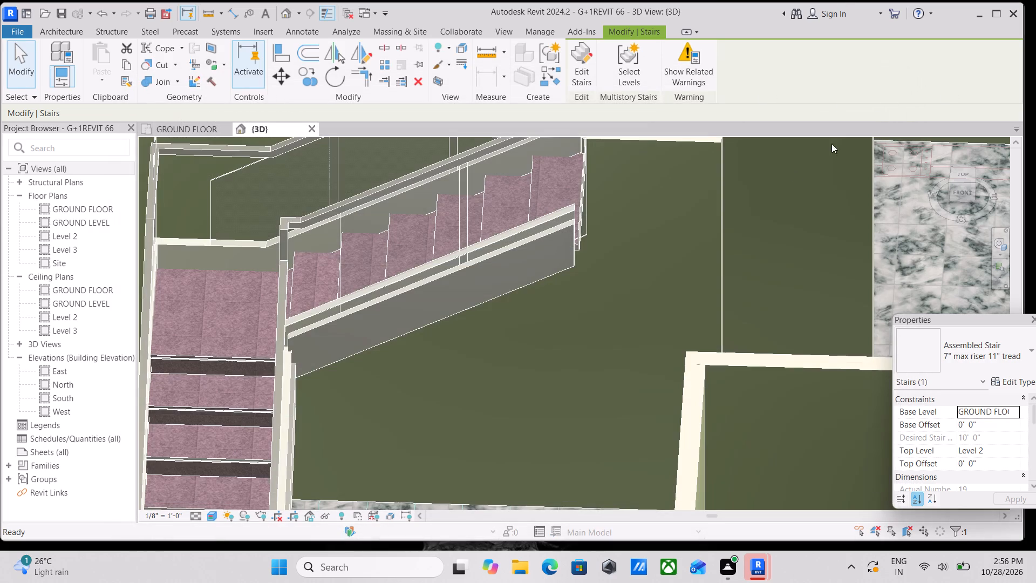
Select all GLASS PANEL RAILING instances on the staircase and examine the type's baluster placement settings, leaving them unchanged.
{"action": "left_click", "coordinate": [303, 217]}
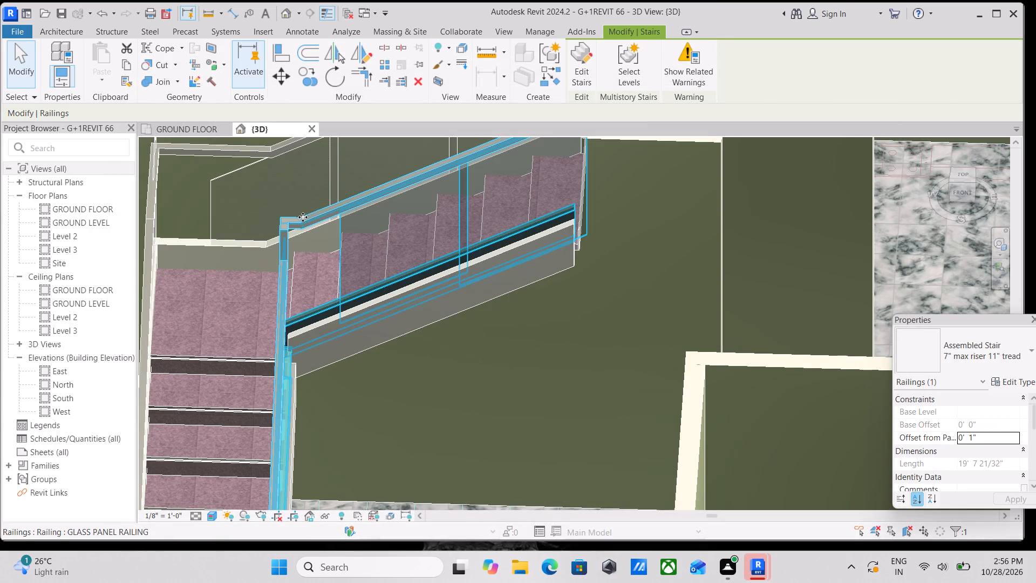
{"action": "type", "text": "sa"}
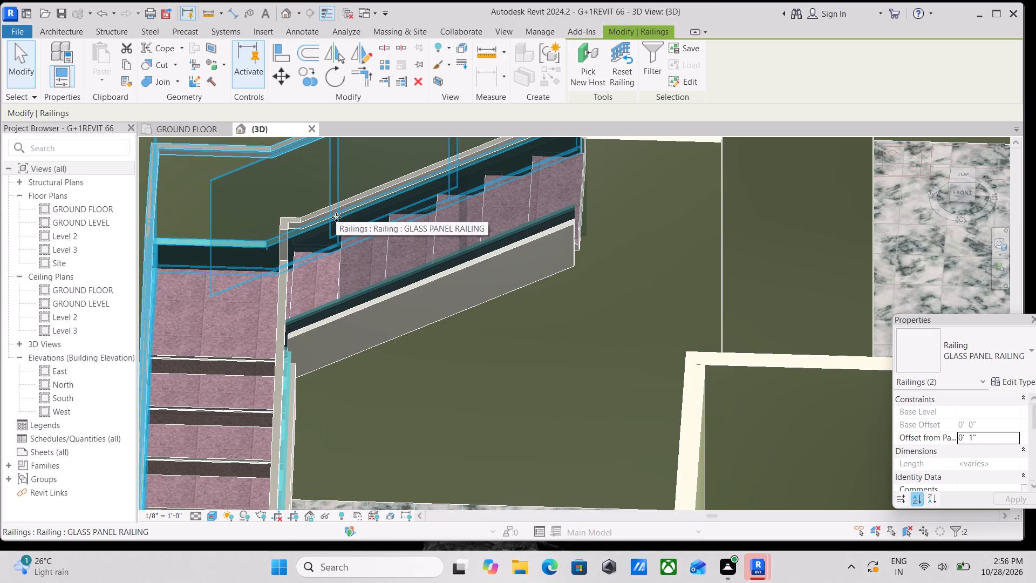
{"action": "left_click", "coordinate": [1033, 379]}
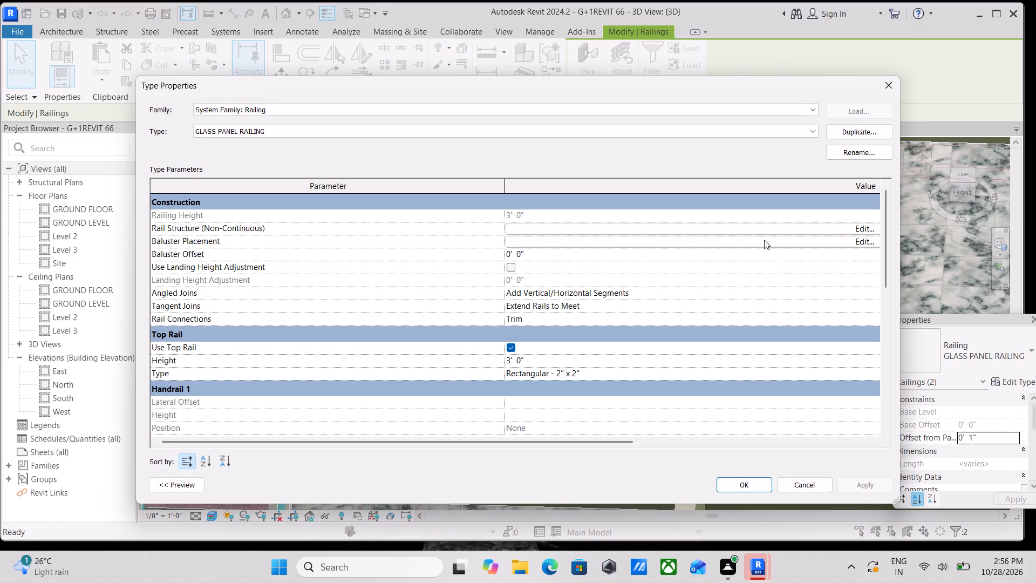
{"action": "left_click", "coordinate": [764, 240]}
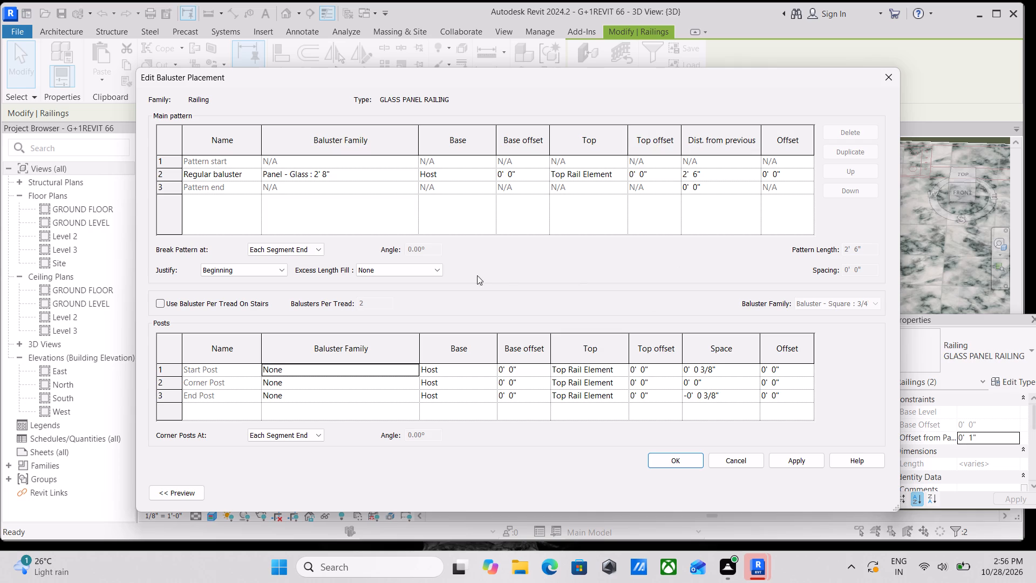
{"action": "scroll", "coordinate": [421, 351], "scroll_direction": "down", "scroll_amount": 1}
{"action": "scroll", "coordinate": [778, 260], "scroll_direction": "up", "scroll_amount": 3}
{"action": "left_click", "coordinate": [894, 77]}
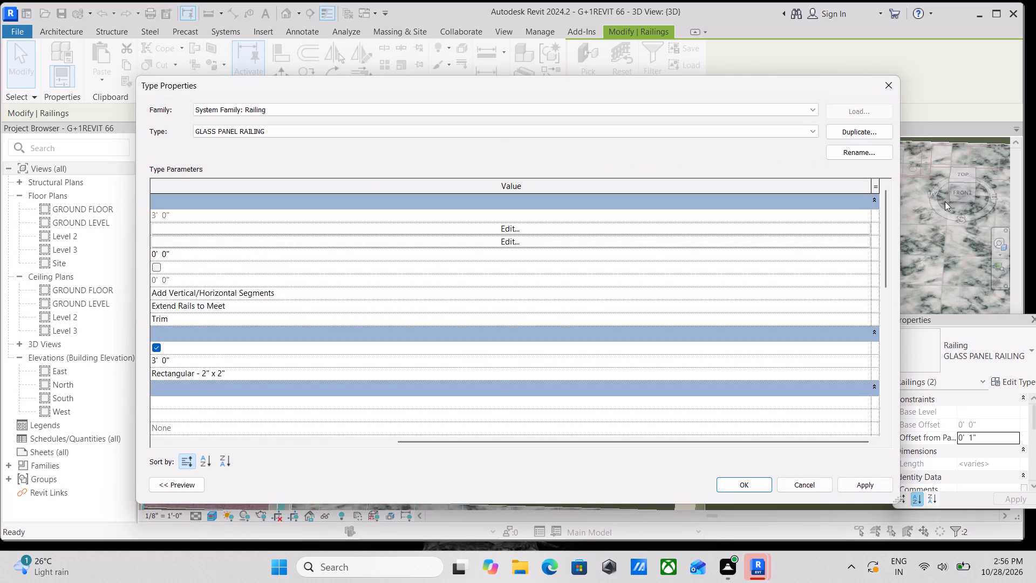
In the non-continuous rail structure of GLASS PANEL RAILING, set the material of New Rail(2) to BLACK and apply it.
{"action": "left_click", "coordinate": [513, 232]}
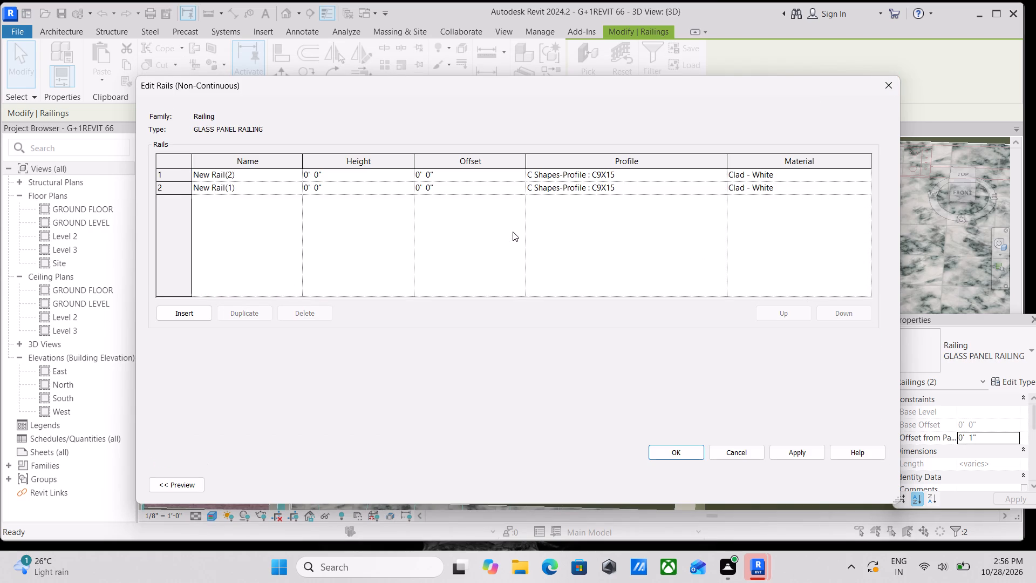
{"action": "left_click", "coordinate": [788, 177]}
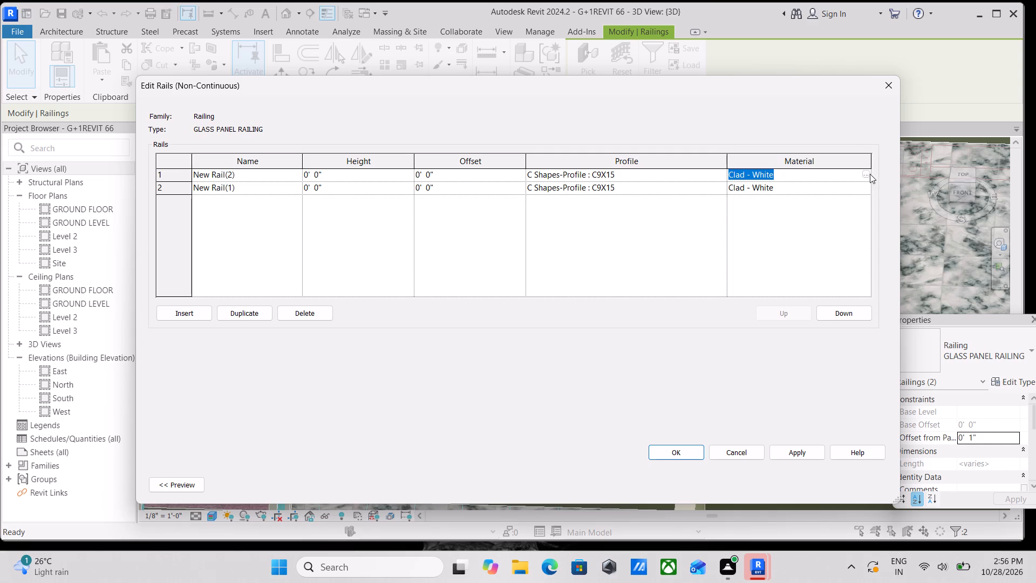
{"action": "left_click", "coordinate": [869, 174]}
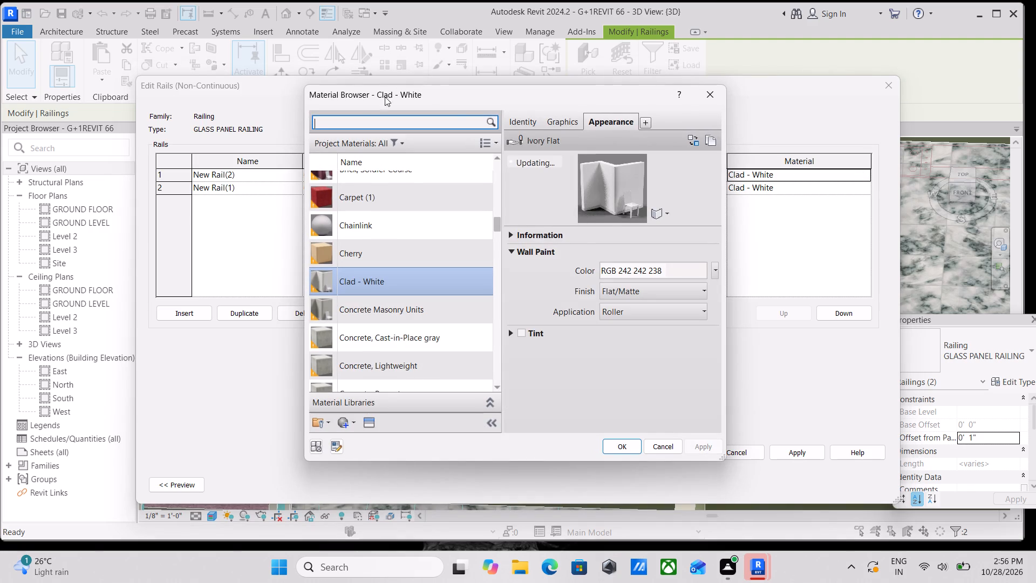
{"action": "left_click", "coordinate": [359, 121]}
{"action": "type", "text": "black"}
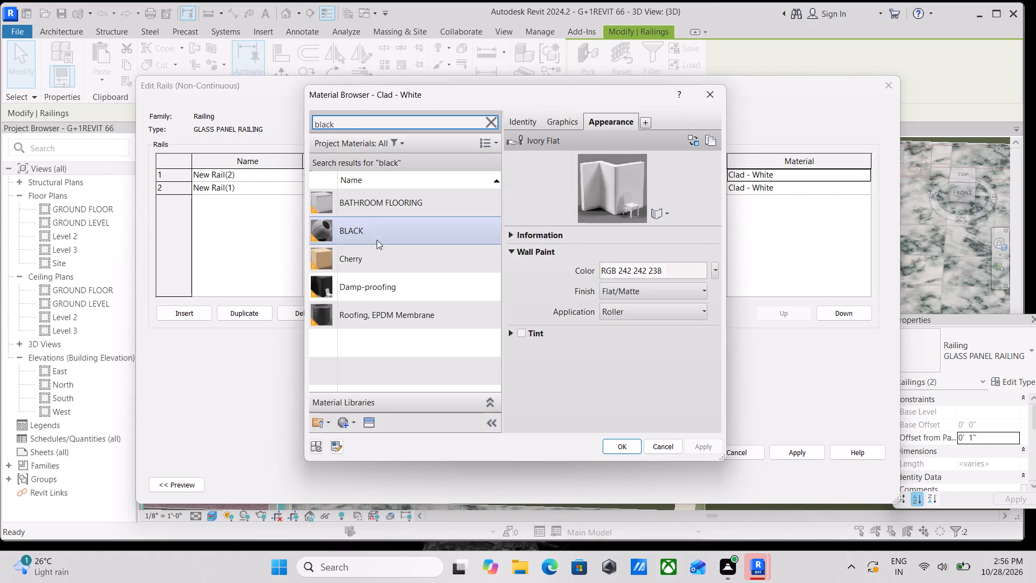
{"action": "left_click", "coordinate": [383, 221]}
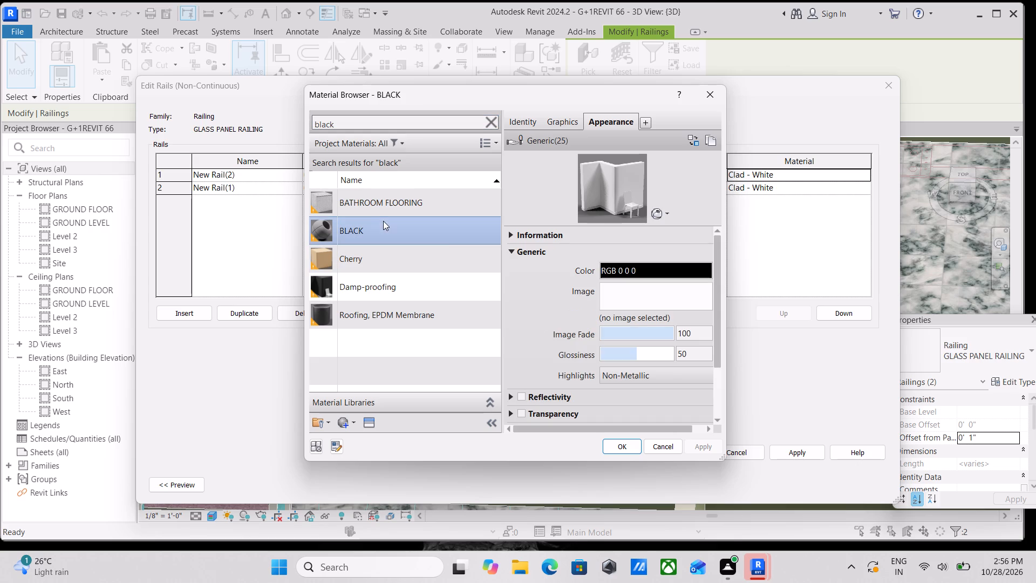
{"action": "left_click", "coordinate": [623, 441]}
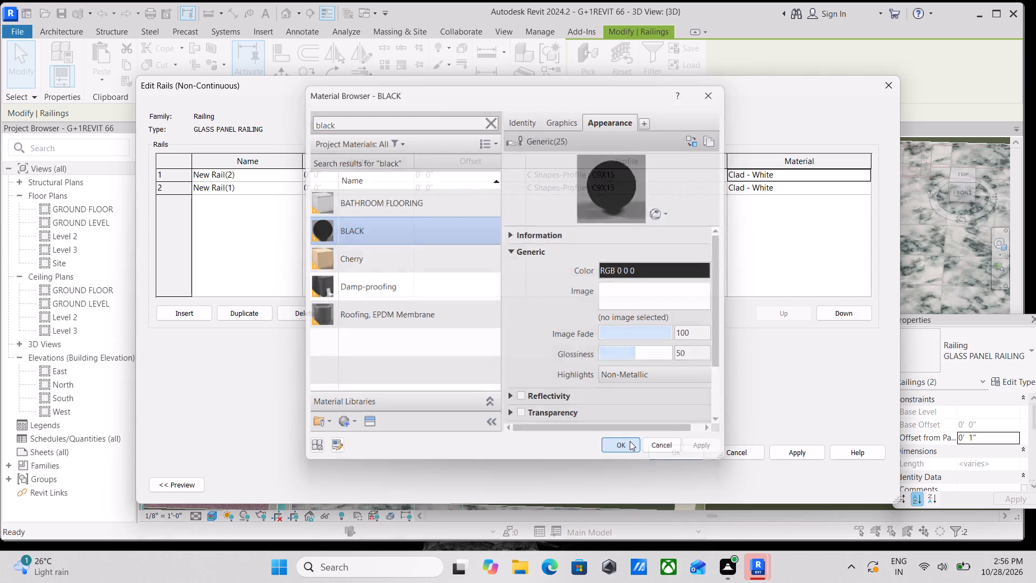
{"action": "left_click", "coordinate": [796, 453]}
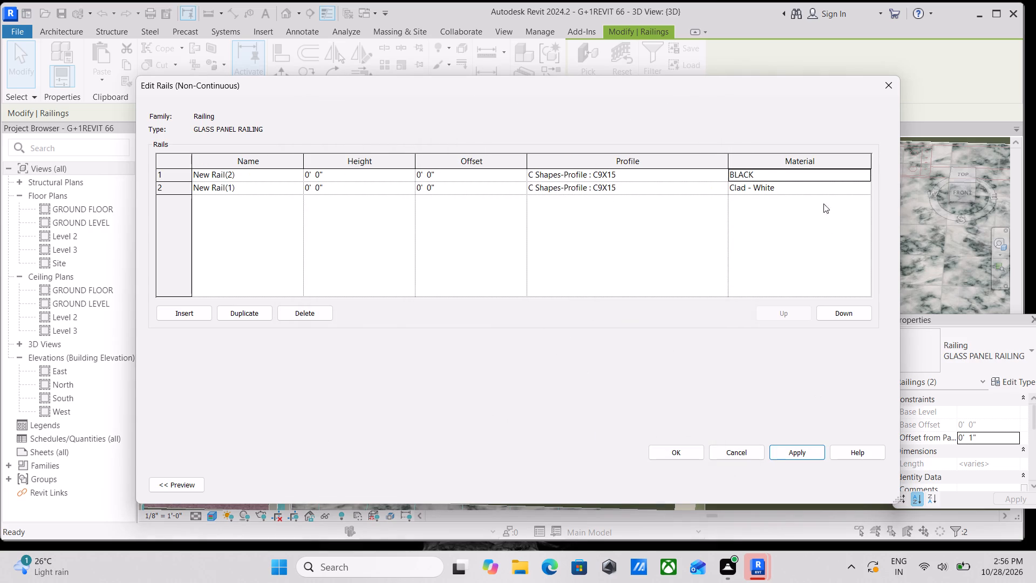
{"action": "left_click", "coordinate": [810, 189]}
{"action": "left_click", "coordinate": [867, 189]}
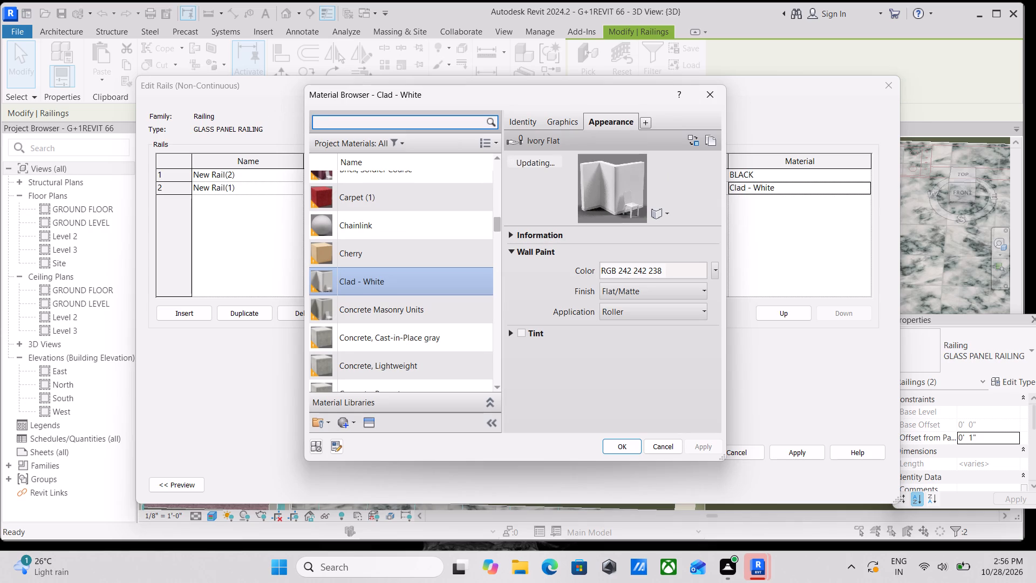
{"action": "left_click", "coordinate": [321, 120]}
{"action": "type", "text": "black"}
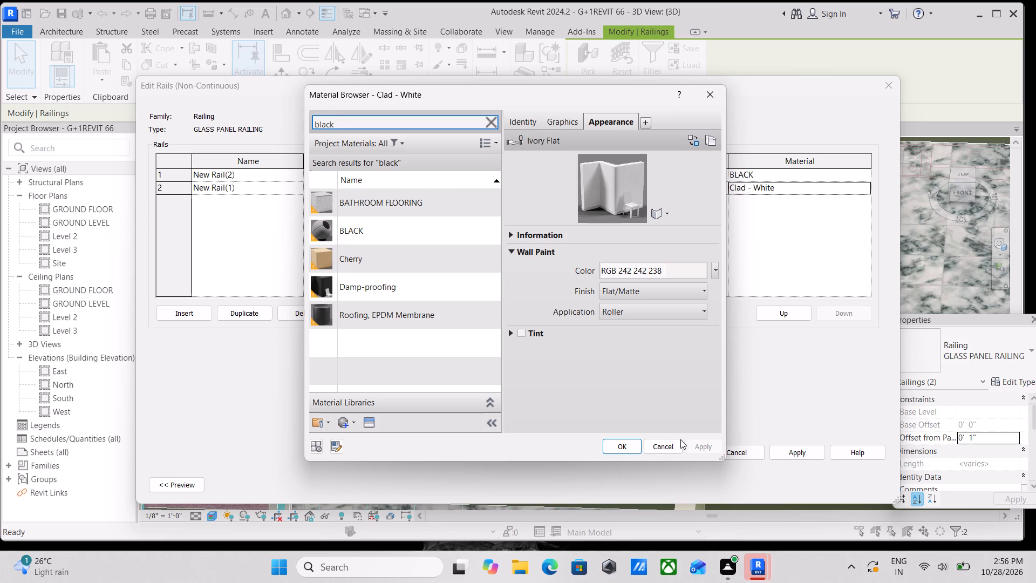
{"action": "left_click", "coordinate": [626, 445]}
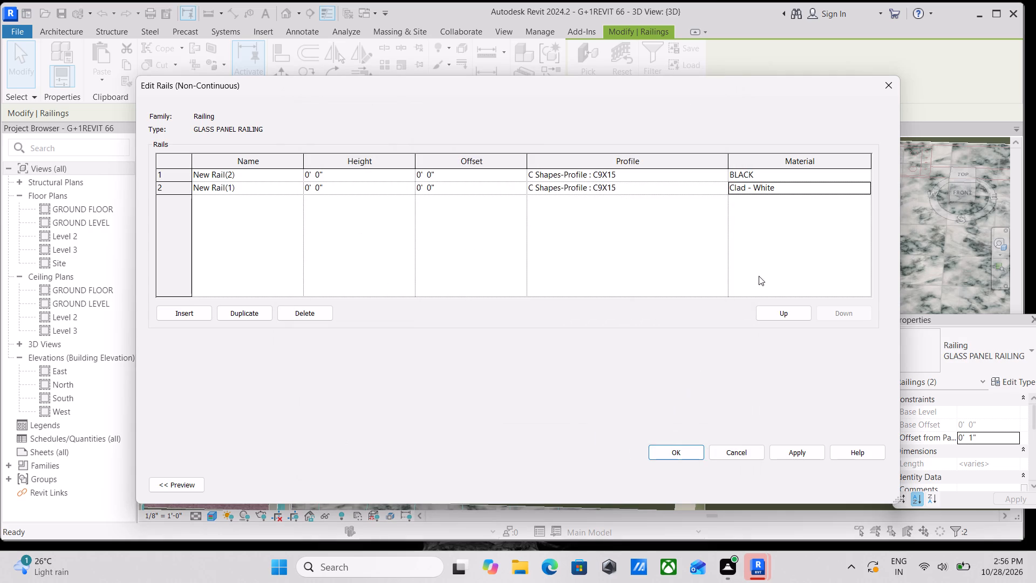
Set the material of New Rail(1) to BLACK, accept the rail structure and railing type changes, and clear the railing selection.
{"action": "left_click", "coordinate": [802, 188]}
{"action": "left_click", "coordinate": [868, 188]}
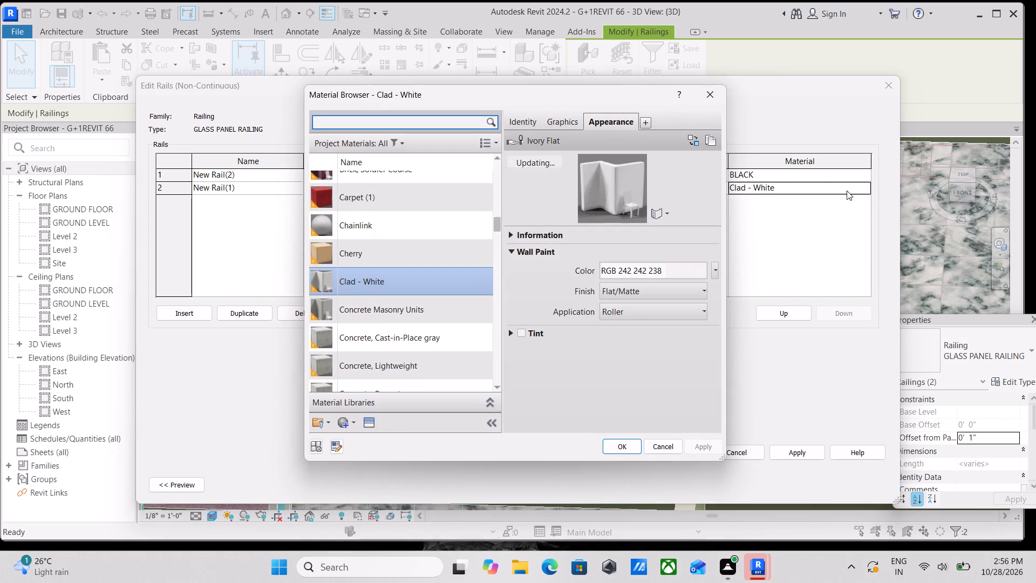
{"action": "left_click", "coordinate": [336, 120]}
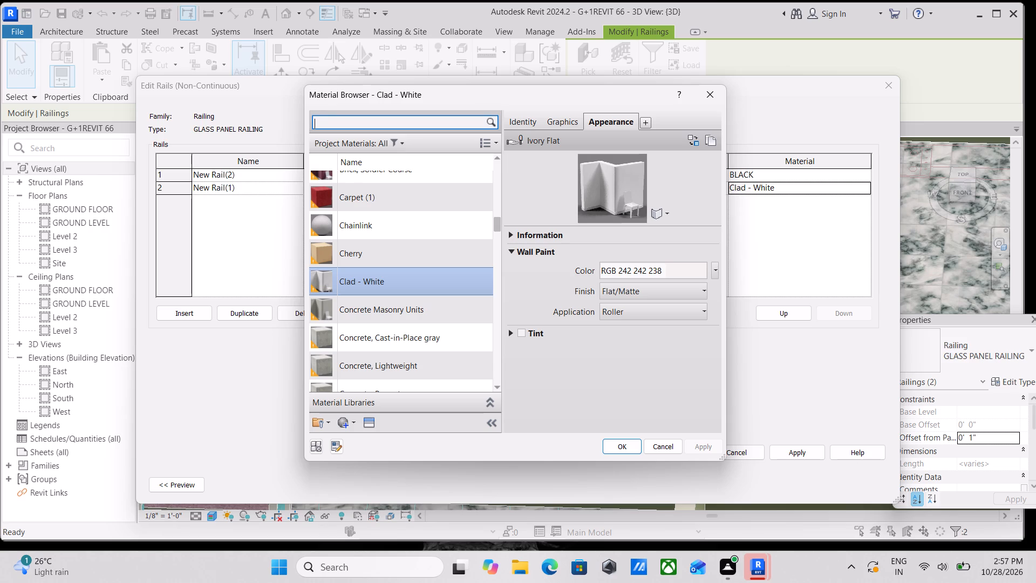
{"action": "type", "text": "bla"}
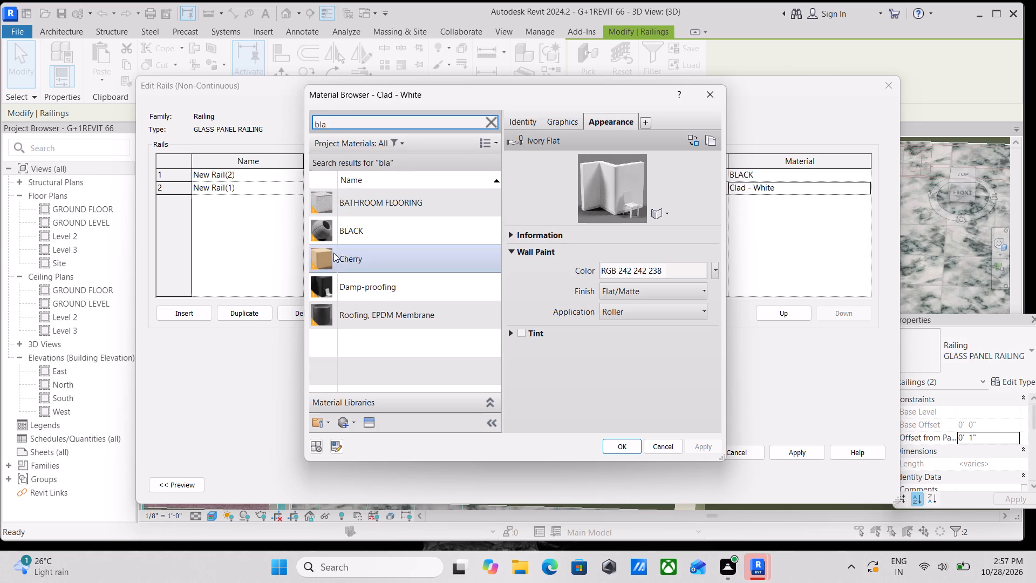
{"action": "left_click", "coordinate": [338, 238]}
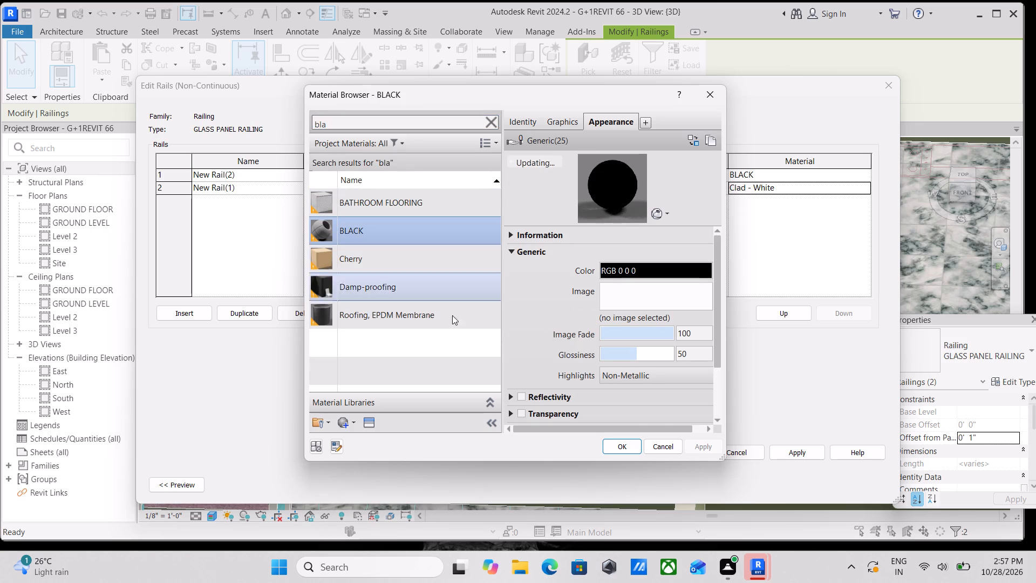
{"action": "left_click", "coordinate": [618, 448]}
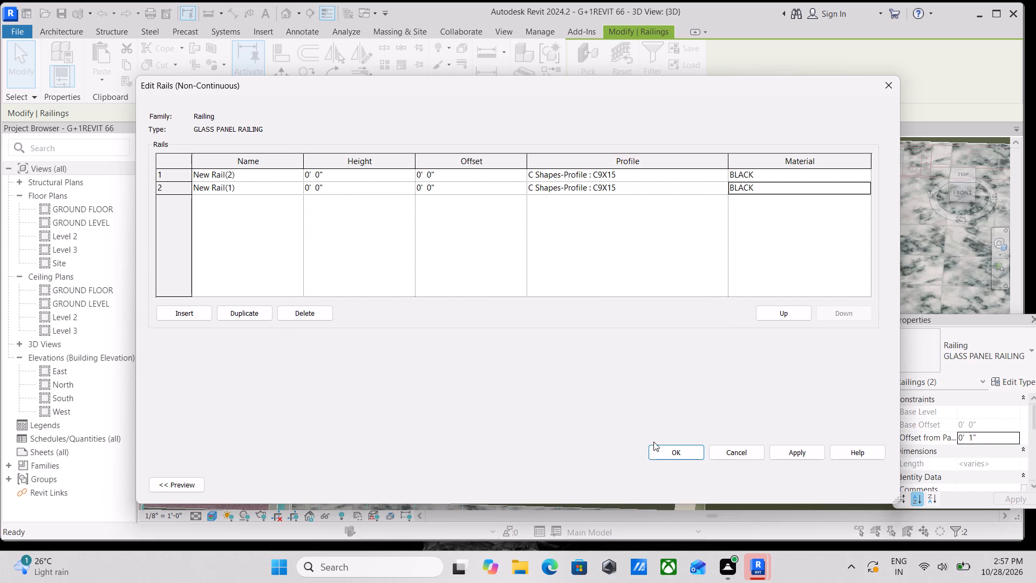
{"action": "left_click", "coordinate": [808, 458]}
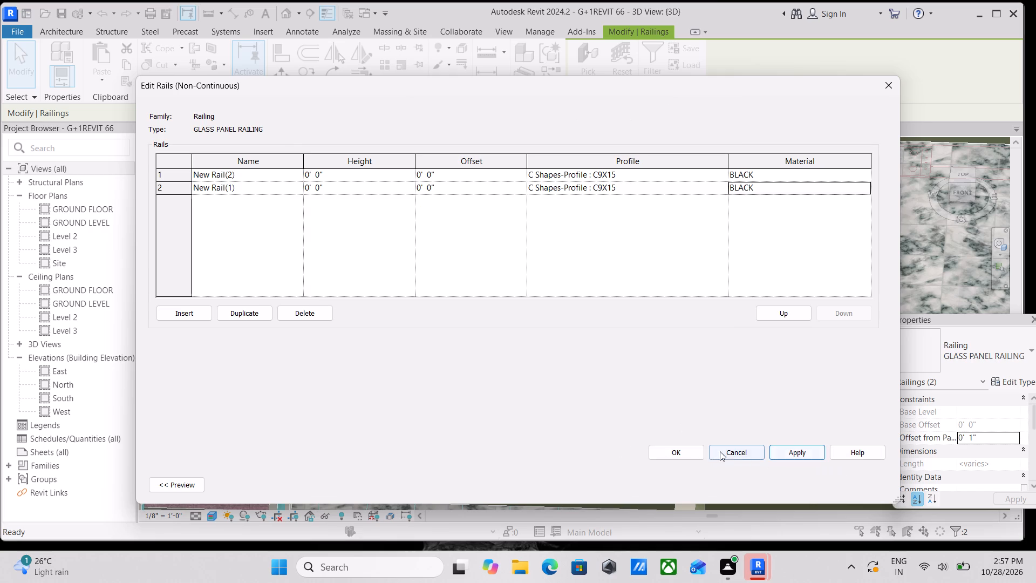
{"action": "left_click", "coordinate": [678, 446]}
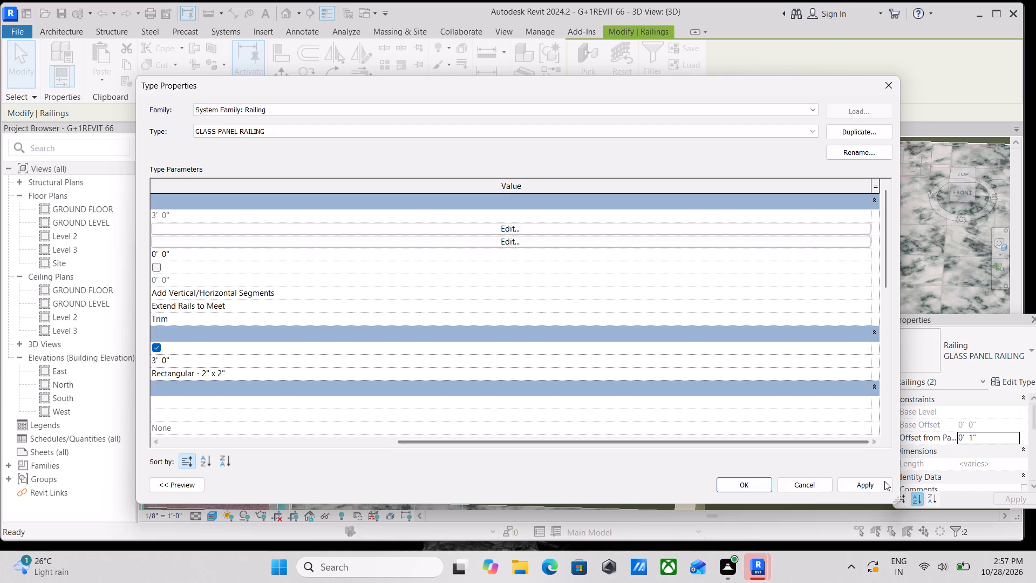
{"action": "left_click", "coordinate": [878, 483]}
{"action": "left_click", "coordinate": [745, 480]}
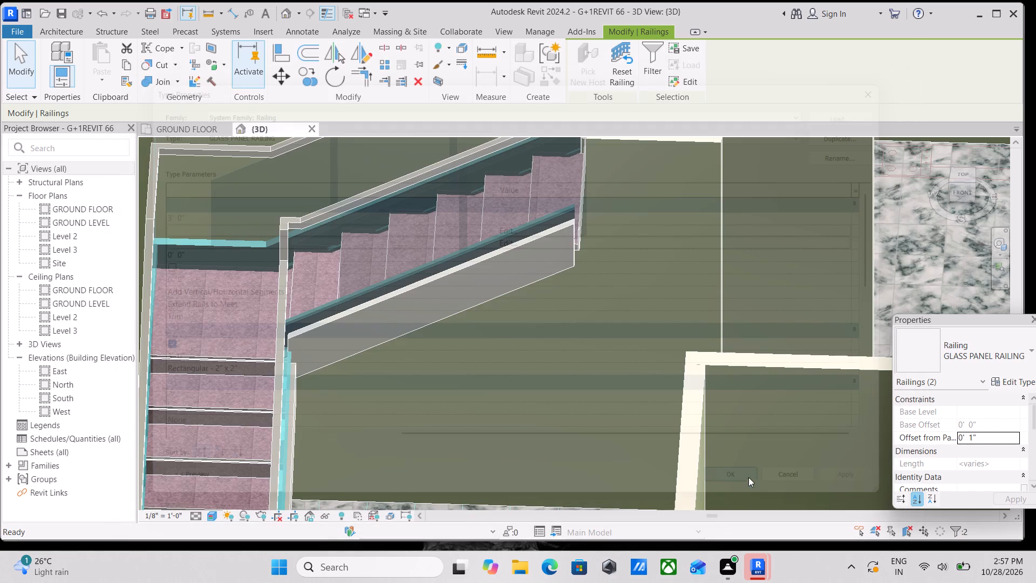
{"action": "scroll", "coordinate": [482, 369], "scroll_direction": "down", "scroll_amount": 3}
{"action": "middle_click_drag", "start_coordinate": [487, 369], "coordinate": [540, 384]}
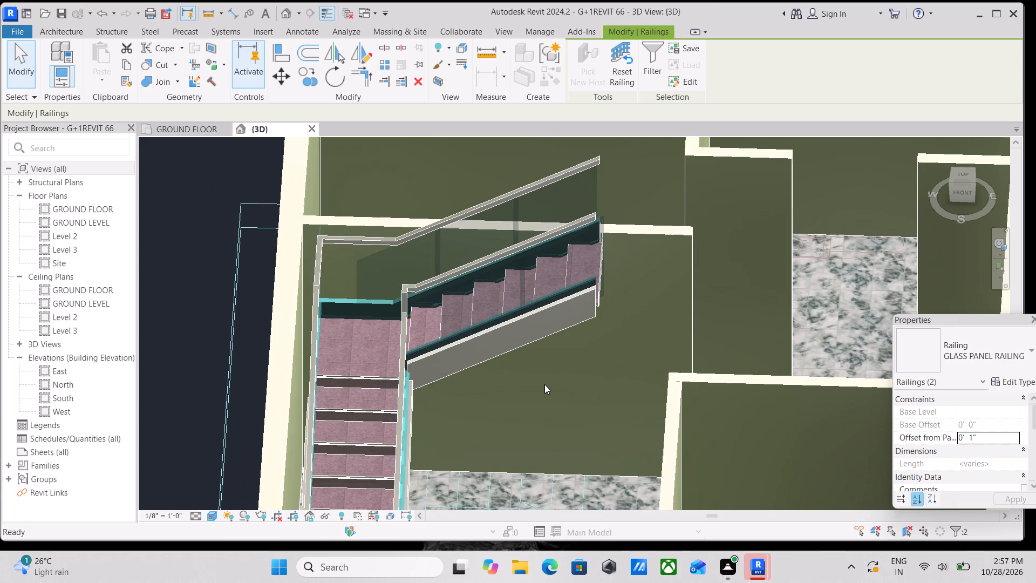
{"action": "key", "text": "Escape"}
{"action": "scroll", "coordinate": [452, 320], "scroll_direction": "up", "scroll_amount": 3}
{"action": "scroll", "coordinate": [556, 354], "scroll_direction": "up", "scroll_amount": 2}
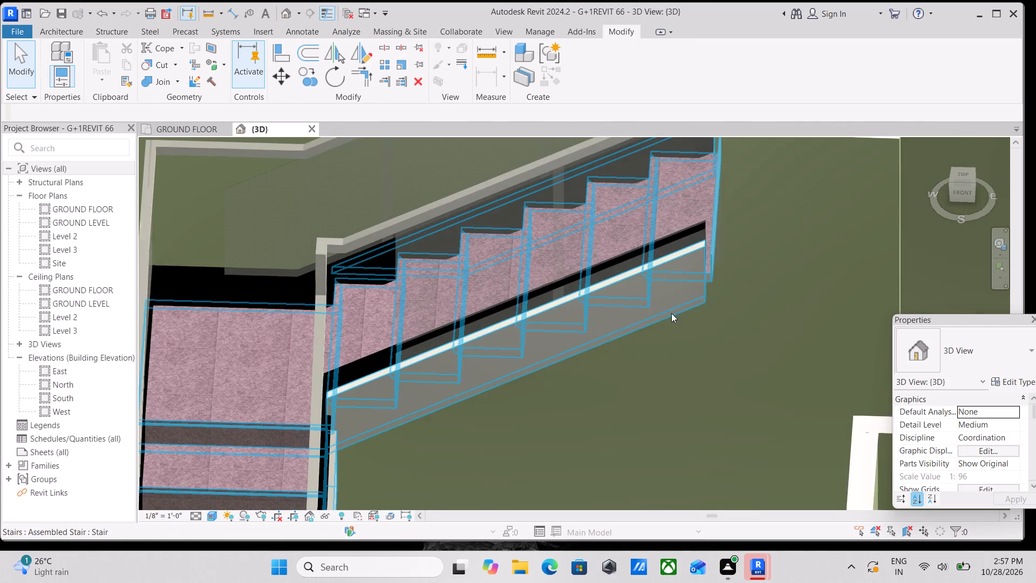
Examine the staircase's flights, side stringers and glass railings from several angles.
{"action": "middle_click_drag", "start_coordinate": [635, 315], "coordinate": [655, 354]}
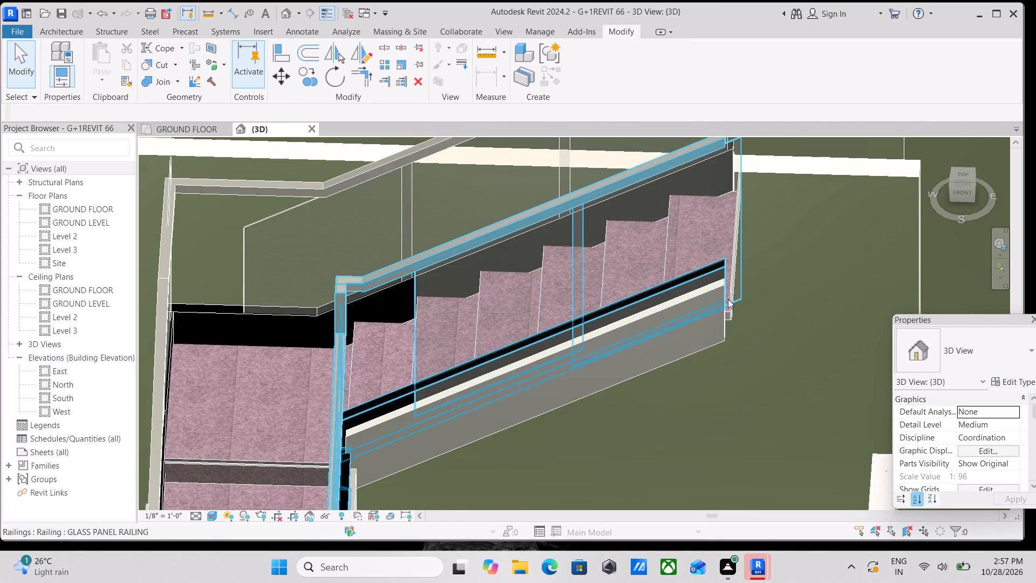
{"action": "scroll", "coordinate": [707, 332], "scroll_direction": "down", "scroll_amount": 3}
{"action": "middle_click_drag", "start_coordinate": [707, 332], "coordinate": [779, 329]}
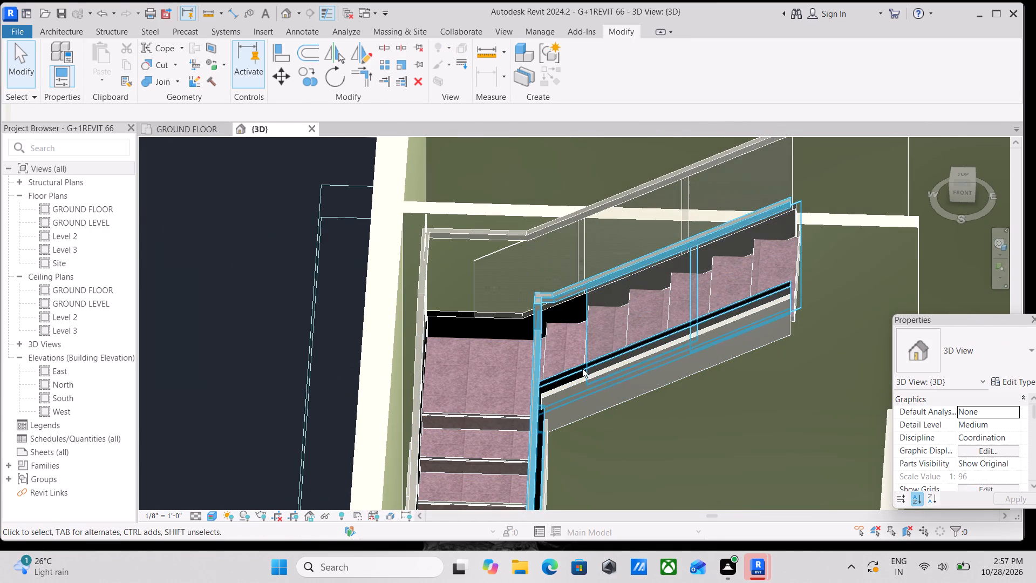
{"action": "scroll", "coordinate": [592, 368], "scroll_direction": "down", "scroll_amount": 2}
{"action": "scroll", "coordinate": [645, 382], "scroll_direction": "down", "scroll_amount": 1}
{"action": "middle_click_drag", "start_coordinate": [624, 381], "coordinate": [637, 378], "text": "shift"}
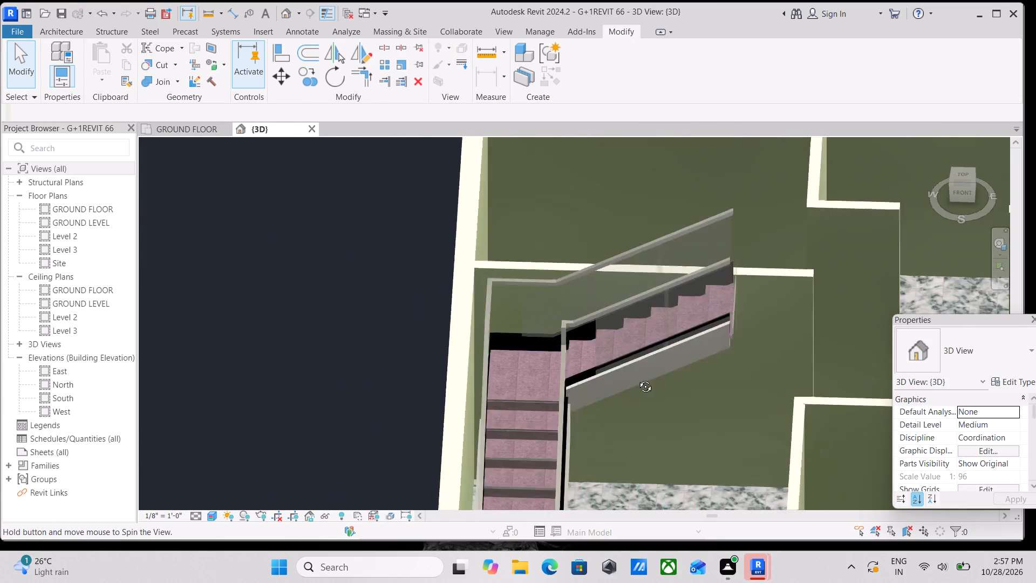
{"action": "middle_click_drag", "start_coordinate": [637, 378], "coordinate": [803, 418], "text": "shift"}
{"action": "middle_click_drag", "start_coordinate": [575, 401], "coordinate": [681, 384], "text": "shift"}
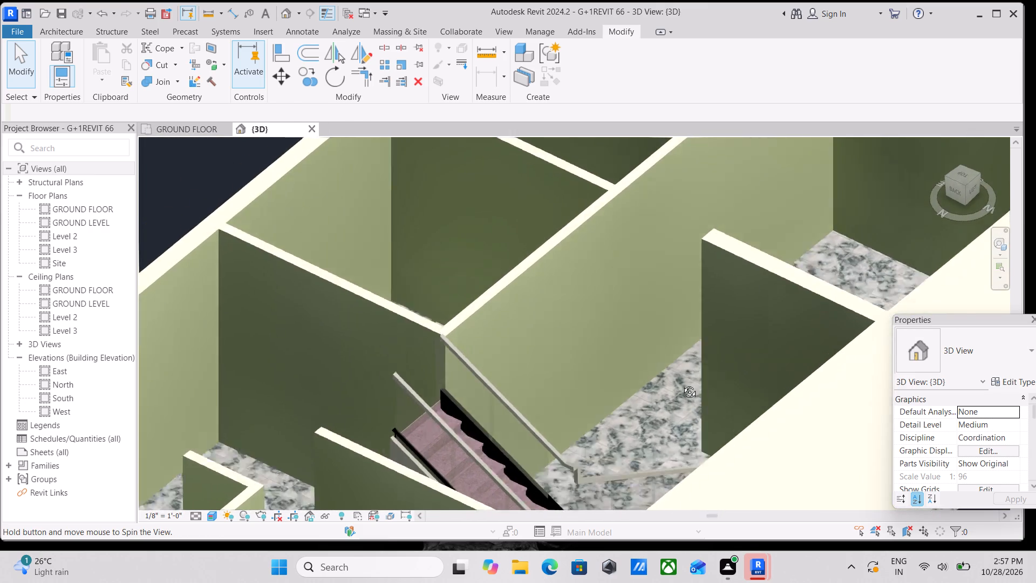
{"action": "middle_click_drag", "start_coordinate": [681, 384], "coordinate": [365, 334], "text": "shift"}
{"action": "middle_click_drag", "start_coordinate": [645, 383], "coordinate": [461, 356], "text": "shift"}
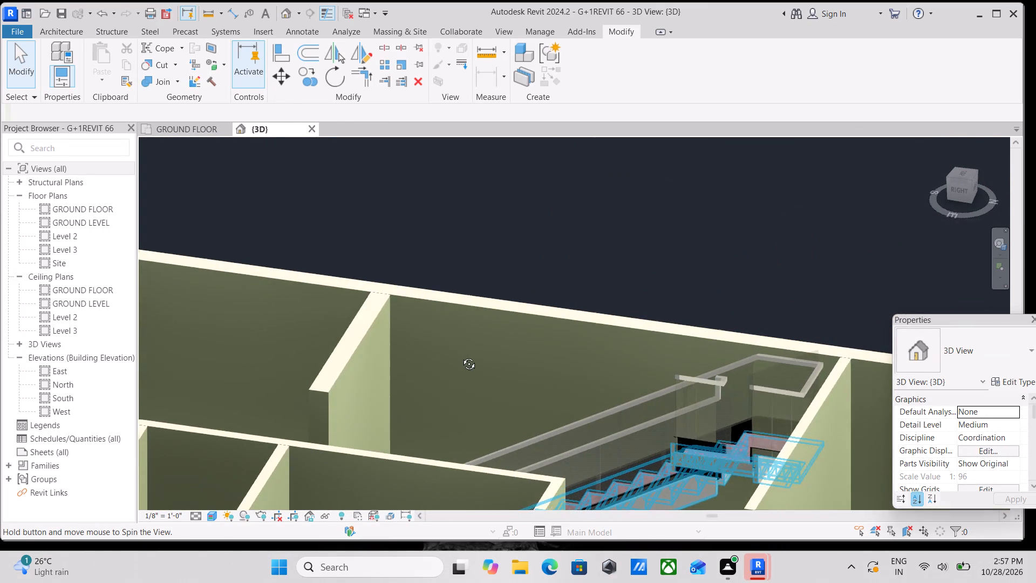
{"action": "middle_click_drag", "start_coordinate": [461, 356], "coordinate": [517, 412], "text": "shift"}
{"action": "scroll", "coordinate": [730, 408], "scroll_direction": "up", "scroll_amount": 3}
{"action": "scroll", "coordinate": [679, 389], "scroll_direction": "up", "scroll_amount": 2}
{"action": "middle_click_drag", "start_coordinate": [713, 375], "coordinate": [615, 313]}
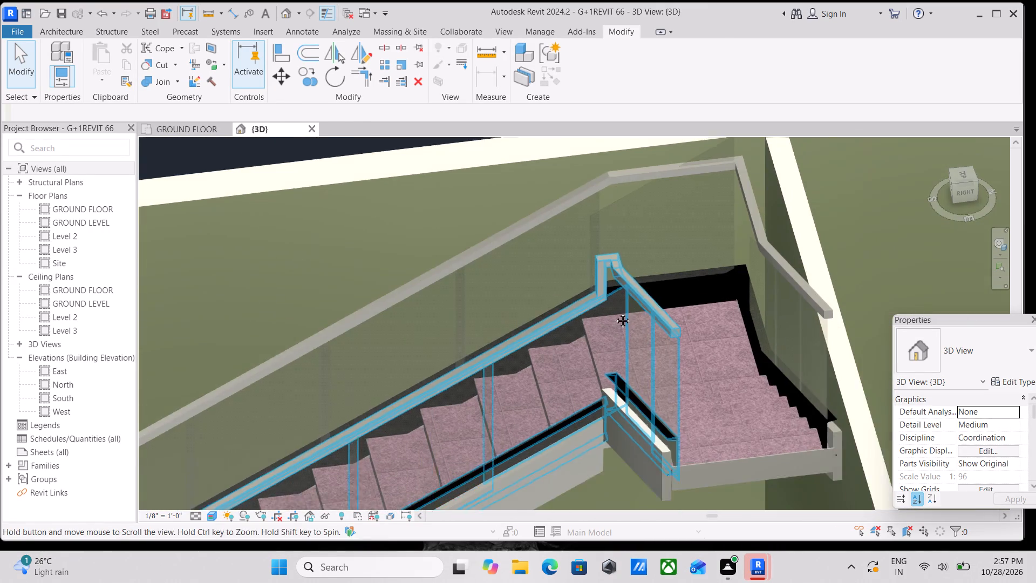
{"action": "middle_click_drag", "start_coordinate": [615, 313], "coordinate": [612, 309]}
{"action": "middle_click_drag", "start_coordinate": [587, 378], "coordinate": [619, 347]}
Start the Paint tool with the material BLACK and paint the outer side face of the long flight's open-side stringer.
{"action": "key", "text": "p"}
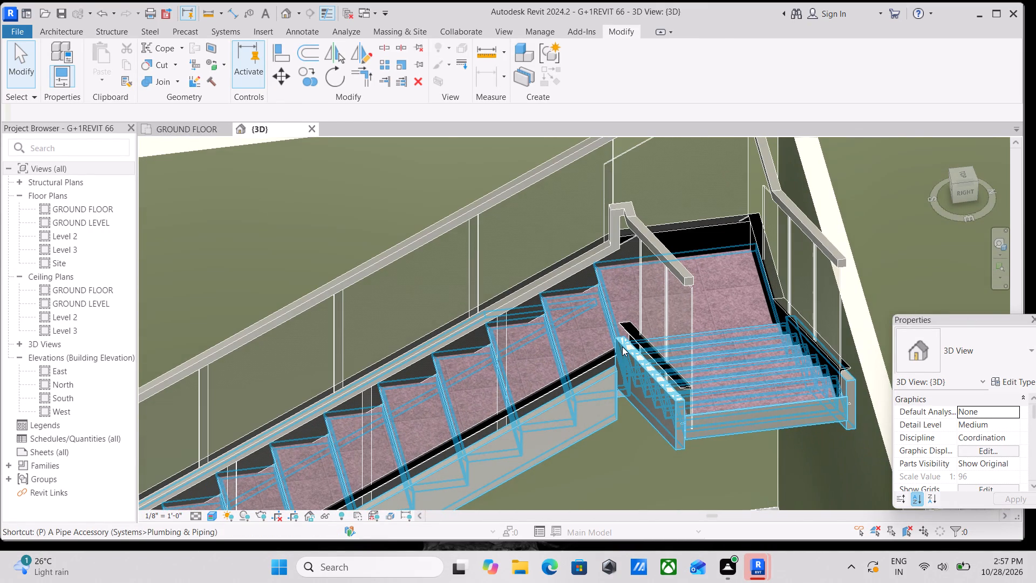
{"action": "key", "text": "t"}
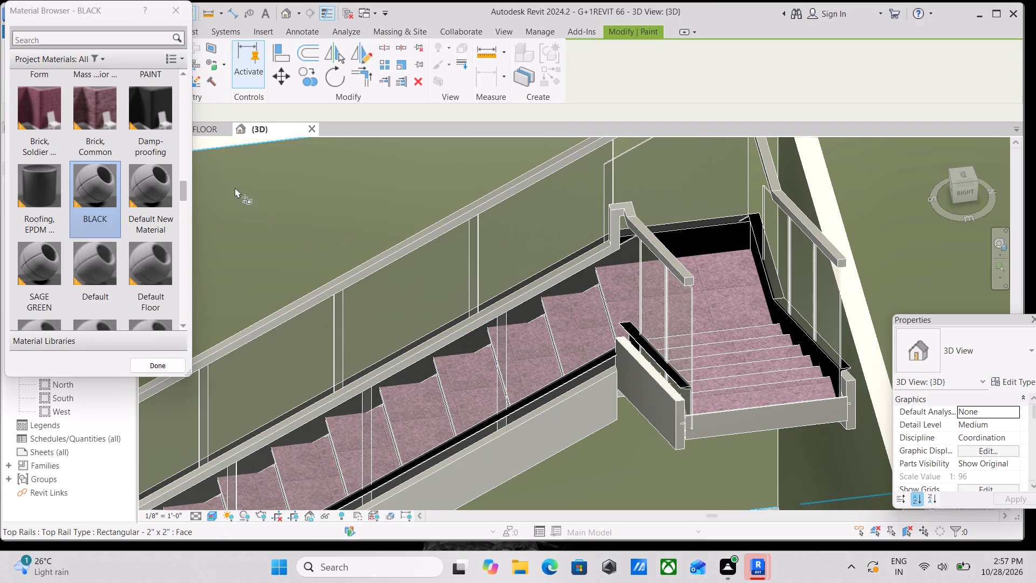
{"action": "scroll", "coordinate": [138, 137], "scroll_direction": "down", "scroll_amount": 1}
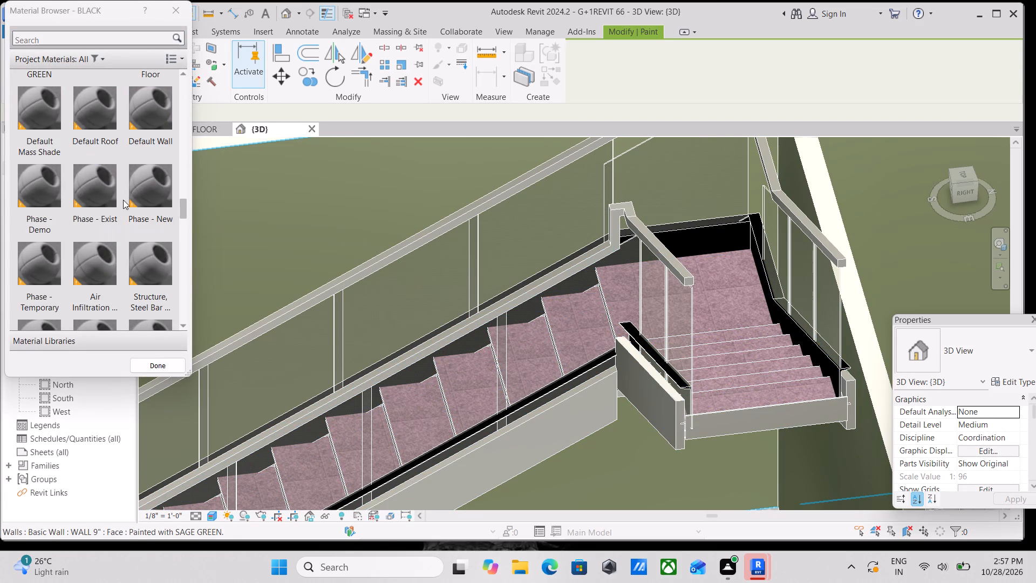
{"action": "scroll", "coordinate": [125, 199], "scroll_direction": "down", "scroll_amount": 2}
{"action": "scroll", "coordinate": [125, 208], "scroll_direction": "up", "scroll_amount": 4}
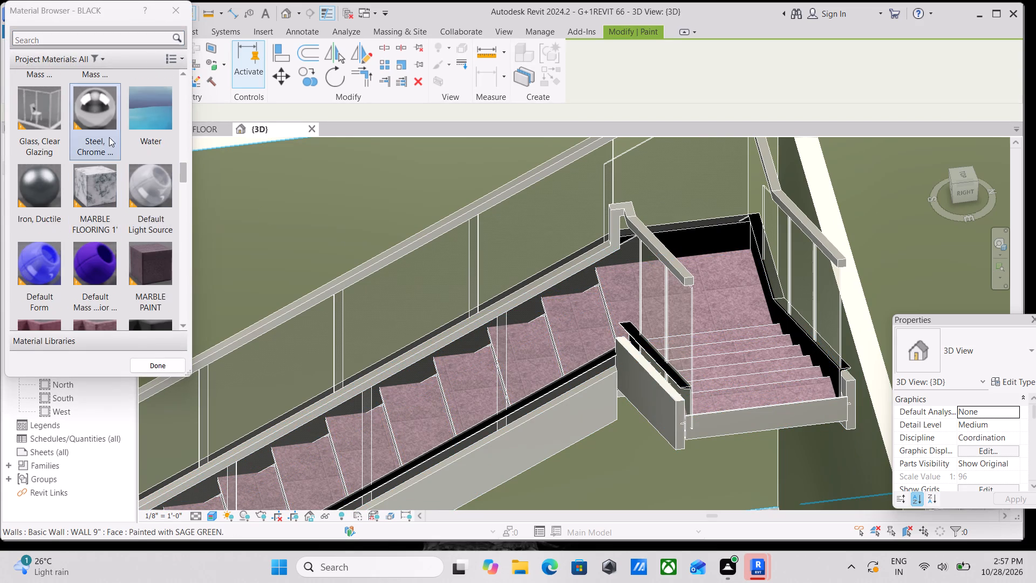
{"action": "left_click", "coordinate": [56, 37]}
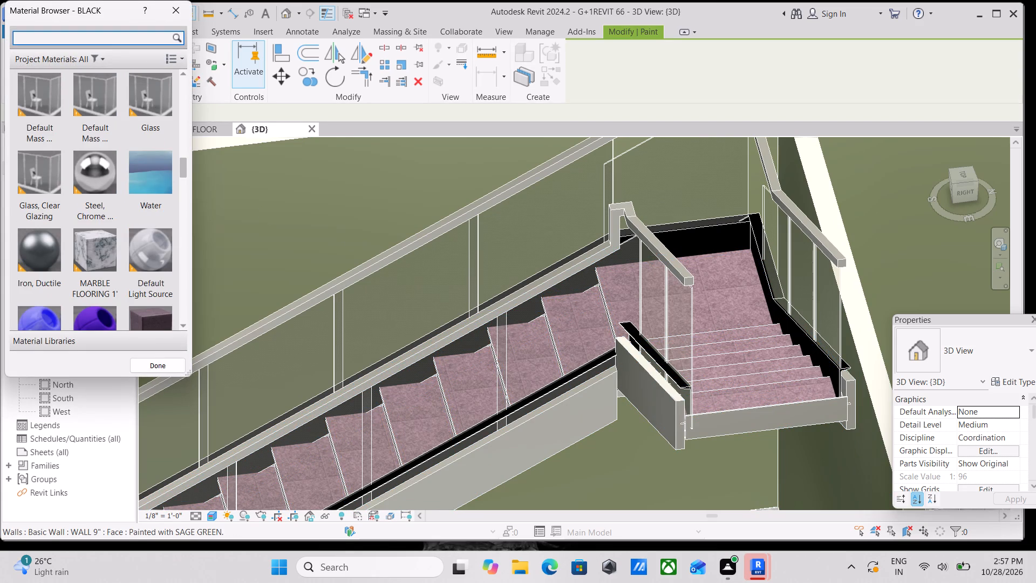
{"action": "type", "text": "black"}
{"action": "left_click", "coordinate": [162, 126]}
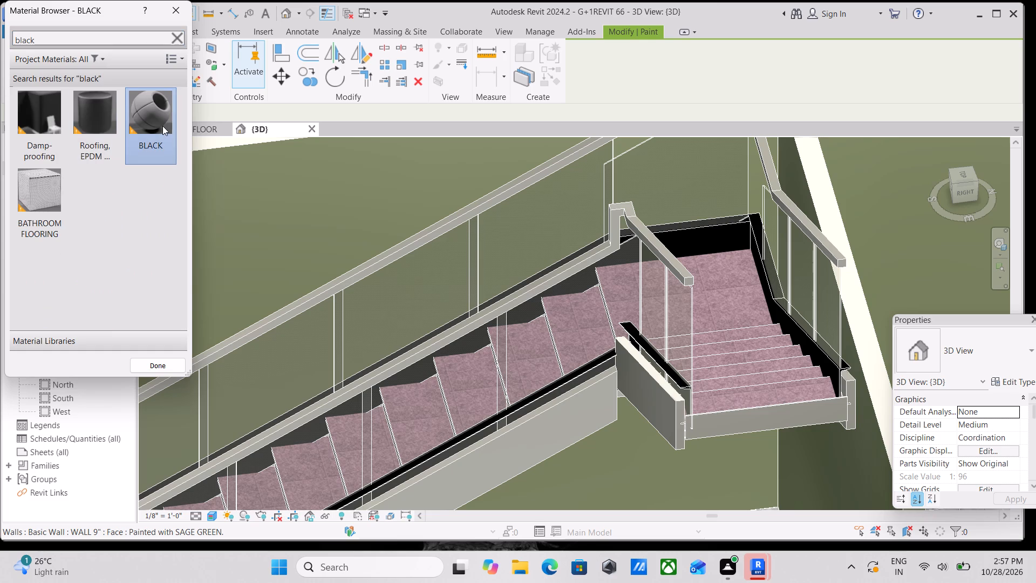
{"action": "left_click", "coordinate": [570, 428]}
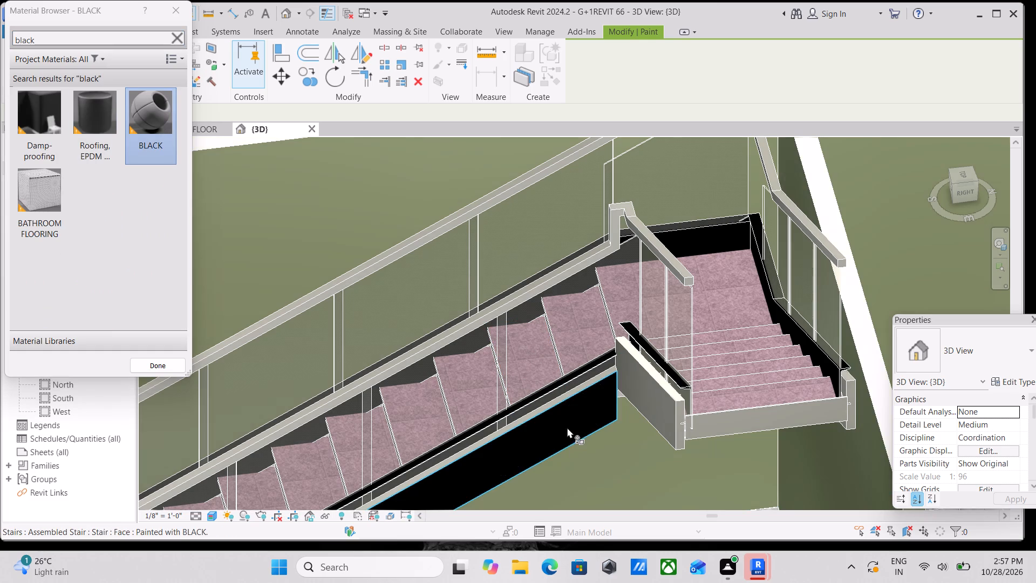
Paint the side, end and top faces of the short flight's inner stringer and the long flight's stringer top BLACK.
{"action": "scroll", "coordinate": [639, 403], "scroll_direction": "up", "scroll_amount": 3}
{"action": "left_click", "coordinate": [667, 401]}
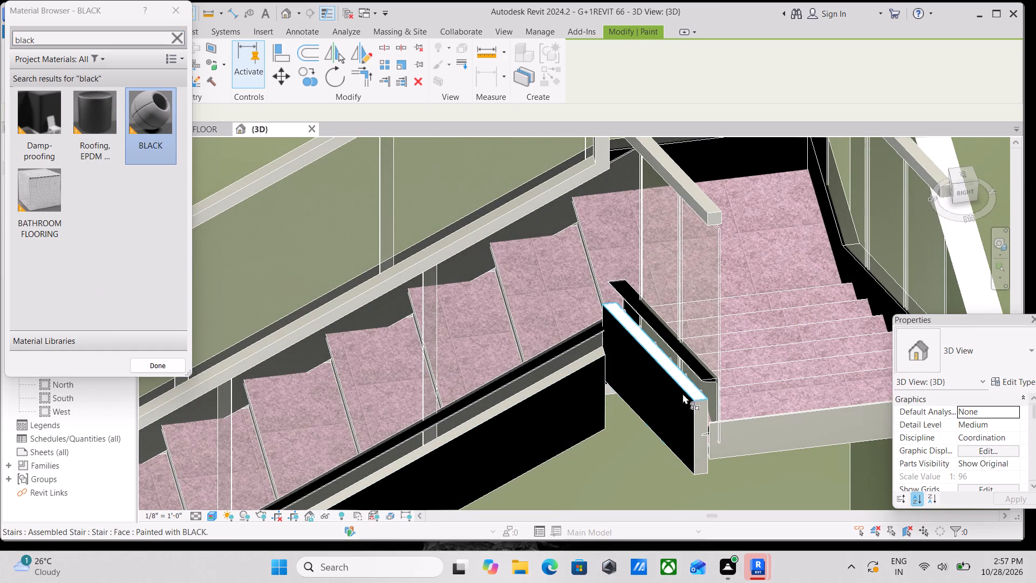
{"action": "left_click", "coordinate": [699, 427]}
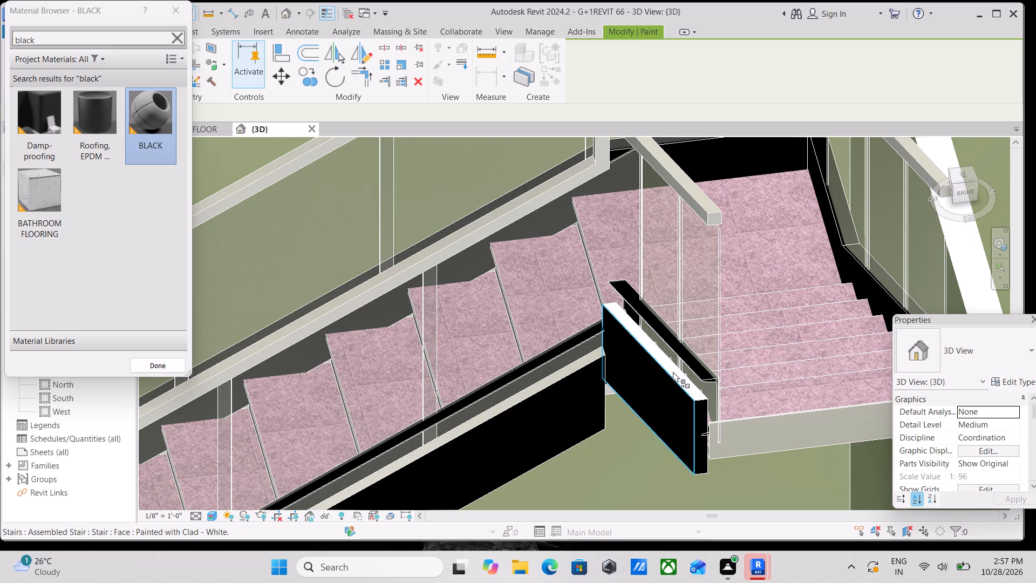
{"action": "left_click", "coordinate": [673, 371]}
{"action": "left_click", "coordinate": [557, 374]}
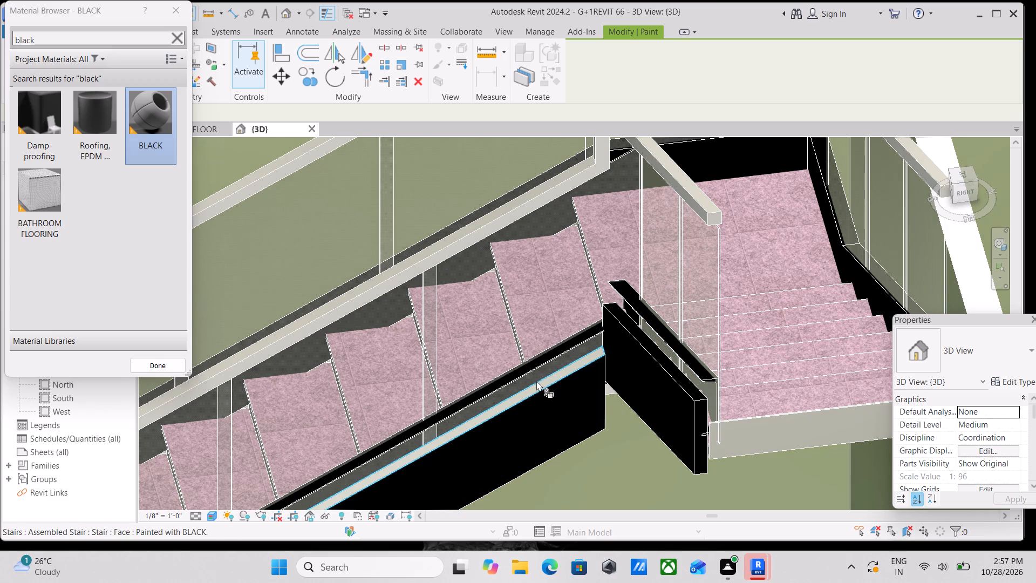
{"action": "left_click", "coordinate": [531, 384]}
Inspect both staircase flights for stringer faces not yet painted BLACK.
{"action": "scroll", "coordinate": [531, 384], "scroll_direction": "down", "scroll_amount": 1}
{"action": "middle_click_drag", "start_coordinate": [531, 384], "coordinate": [761, 242]}
{"action": "scroll", "coordinate": [624, 281], "scroll_direction": "down", "scroll_amount": 3}
{"action": "middle_click_drag", "start_coordinate": [624, 281], "coordinate": [704, 240]}
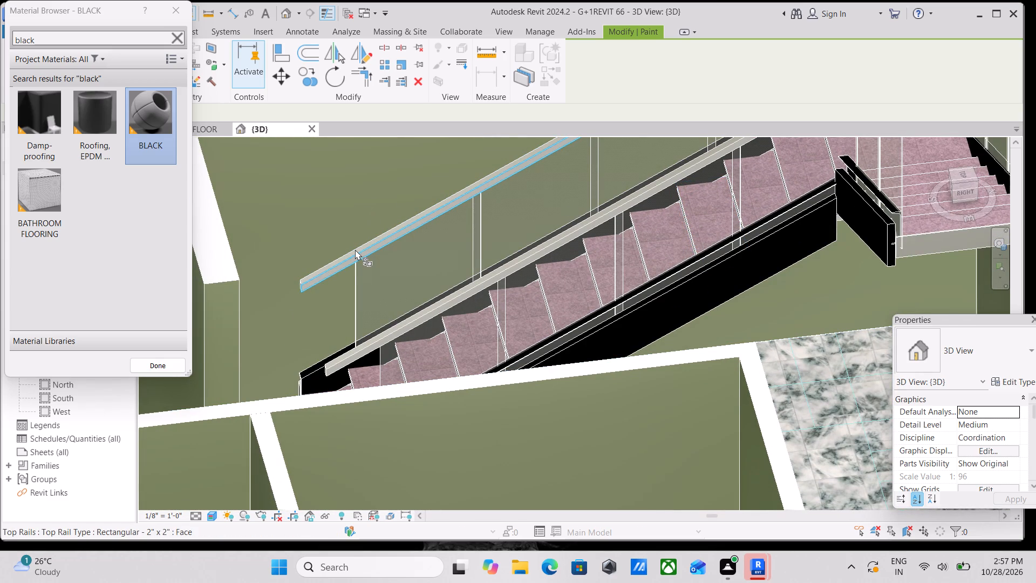
{"action": "scroll", "coordinate": [512, 243], "scroll_direction": "down", "scroll_amount": 3}
{"action": "scroll", "coordinate": [643, 265], "scroll_direction": "down", "scroll_amount": 1}
{"action": "scroll", "coordinate": [821, 246], "scroll_direction": "up", "scroll_amount": 4}
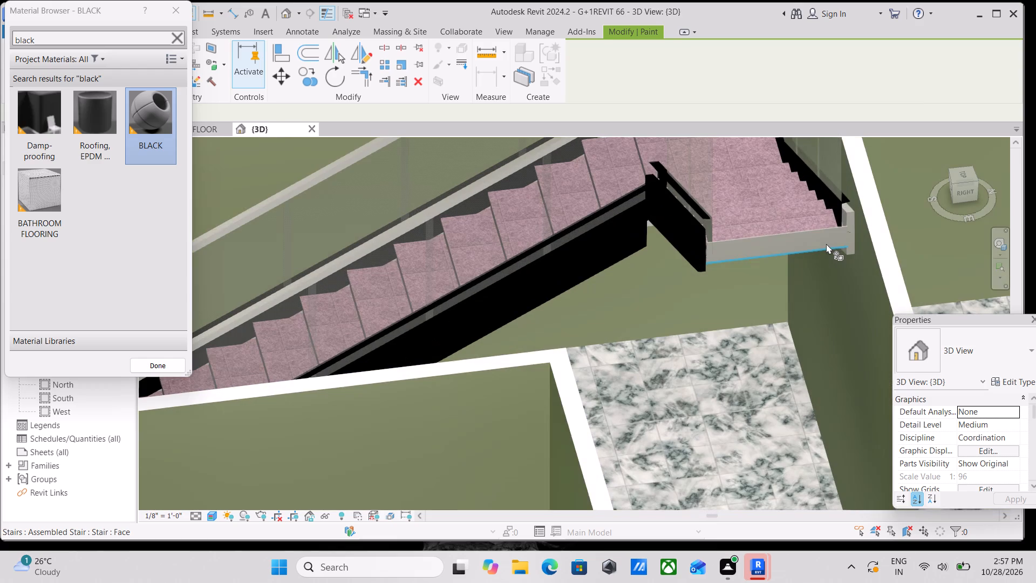
{"action": "scroll", "coordinate": [642, 235], "scroll_direction": "up", "scroll_amount": 3}
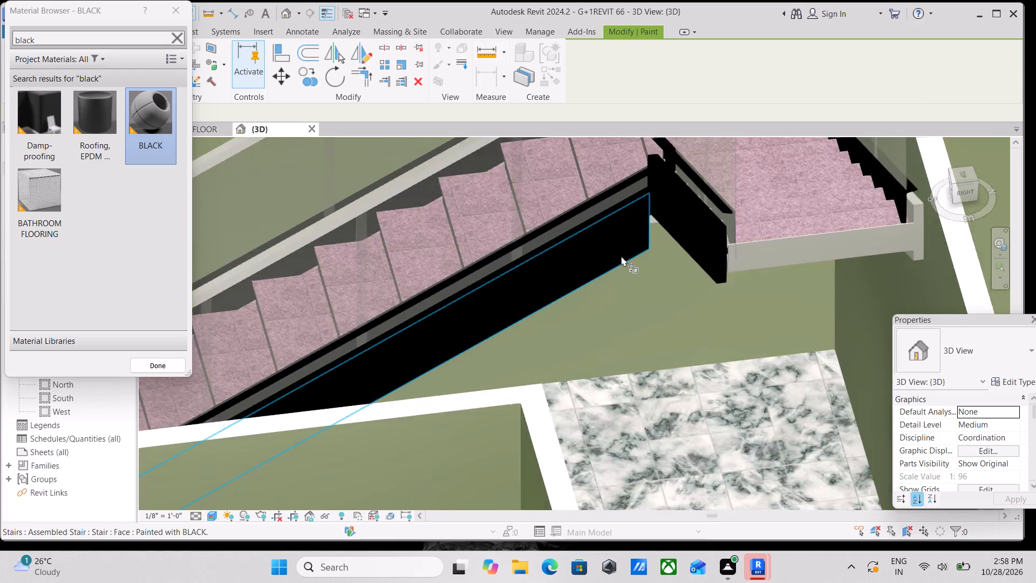
{"action": "scroll", "coordinate": [575, 270], "scroll_direction": "down", "scroll_amount": 4}
{"action": "middle_click_drag", "start_coordinate": [582, 270], "coordinate": [691, 249]}
{"action": "scroll", "coordinate": [685, 248], "scroll_direction": "down", "scroll_amount": 1}
{"action": "middle_click_drag", "start_coordinate": [691, 249], "coordinate": [813, 215]}
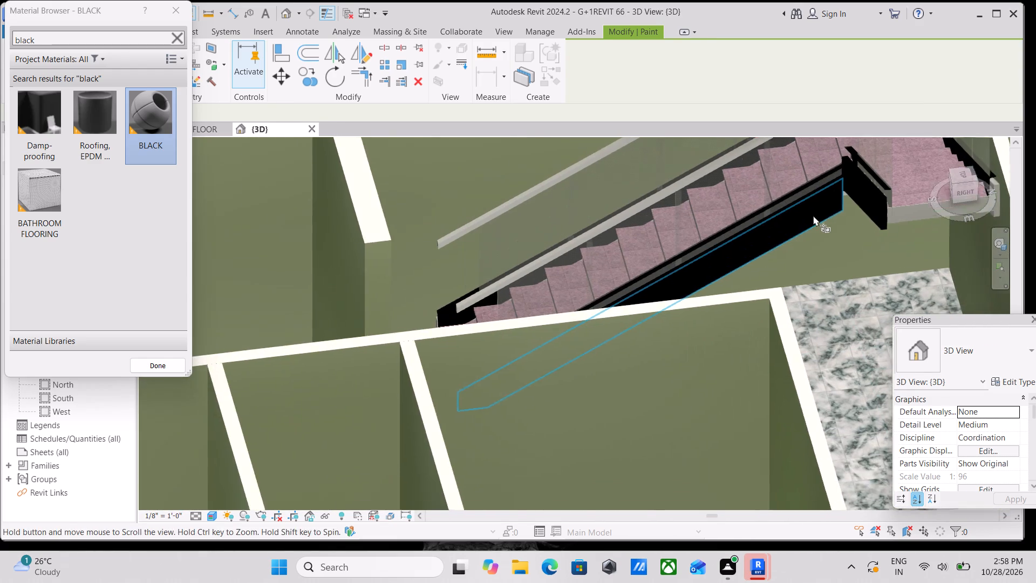
{"action": "middle_click_drag", "start_coordinate": [813, 215], "coordinate": [813, 216]}
{"action": "scroll", "coordinate": [783, 233], "scroll_direction": "down", "scroll_amount": 1}
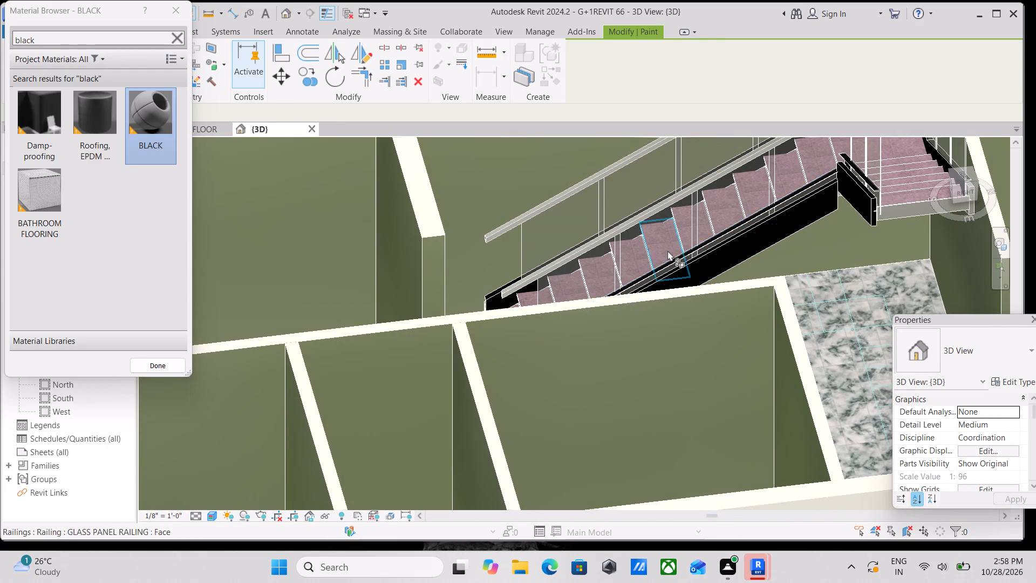
Paint the outer side face and the end face of the short flight's wall-side stringer BLACK.
{"action": "middle_click_drag", "start_coordinate": [667, 251], "coordinate": [888, 325], "text": "shift"}
{"action": "middle_click_drag", "start_coordinate": [814, 296], "coordinate": [483, 341], "text": "shift"}
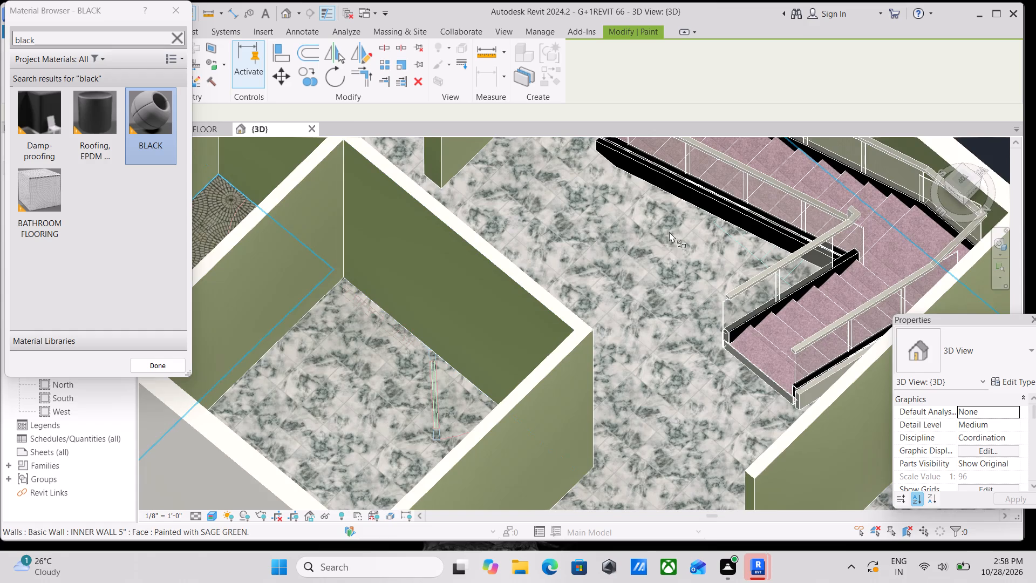
{"action": "scroll", "coordinate": [672, 202], "scroll_direction": "up", "scroll_amount": 2}
{"action": "middle_click_drag", "start_coordinate": [735, 235], "coordinate": [598, 183]}
{"action": "middle_click_drag", "start_coordinate": [653, 306], "coordinate": [686, 198], "text": "shift"}
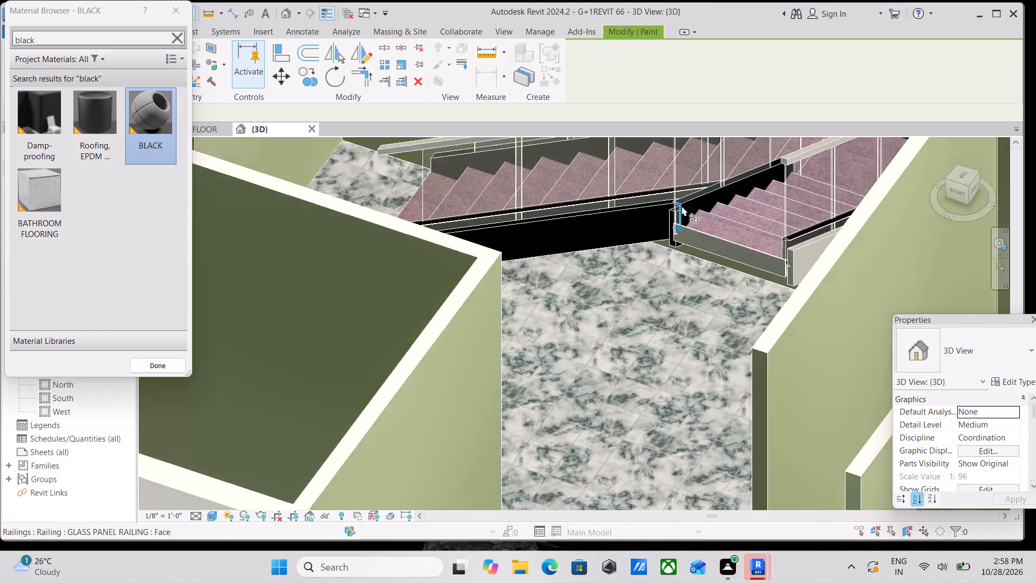
{"action": "middle_click_drag", "start_coordinate": [670, 243], "coordinate": [643, 273], "text": "shift"}
{"action": "left_click", "coordinate": [734, 313]}
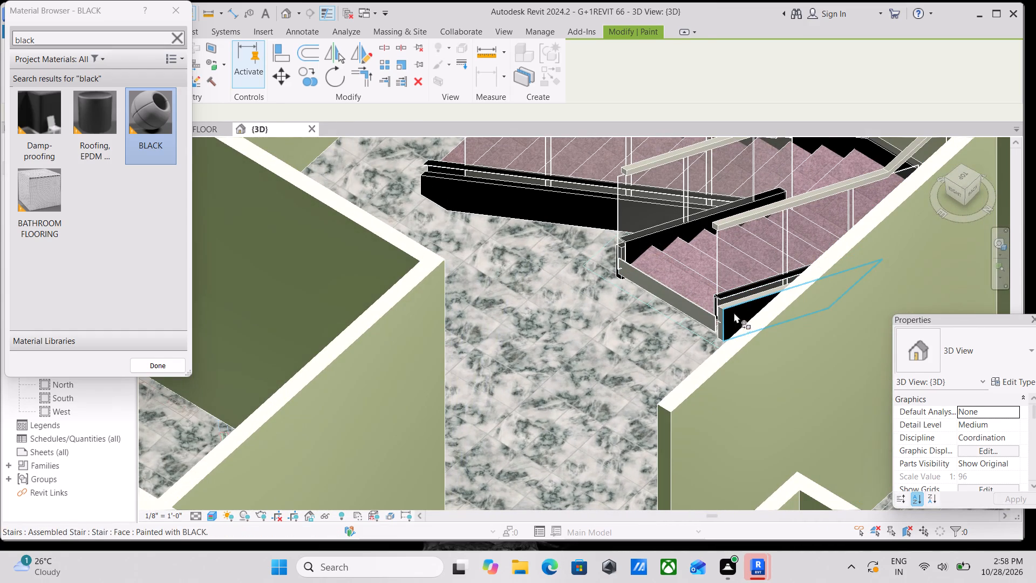
{"action": "scroll", "coordinate": [730, 303], "scroll_direction": "up", "scroll_amount": 5}
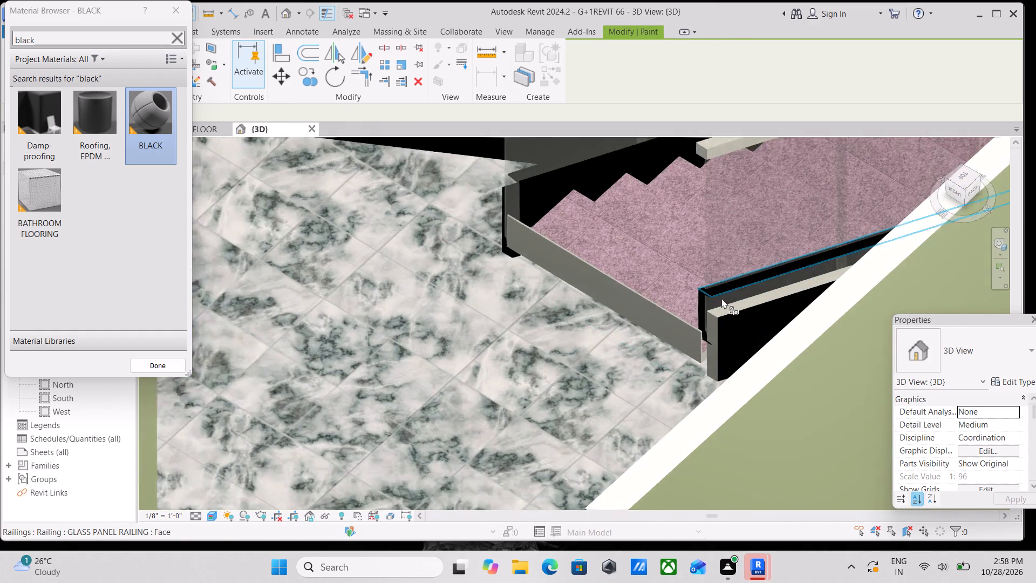
{"action": "scroll", "coordinate": [721, 298], "scroll_direction": "up", "scroll_amount": 1}
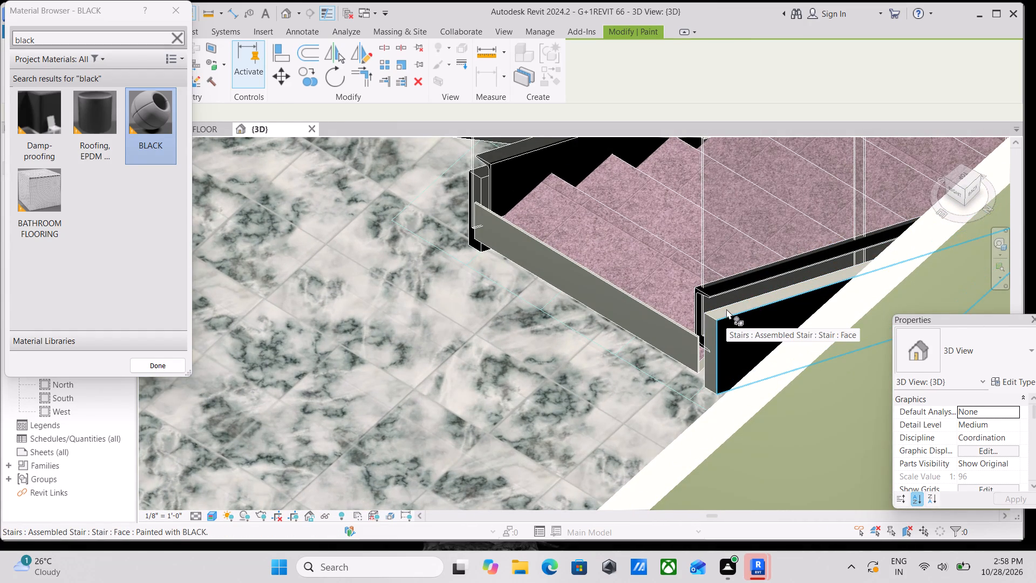
{"action": "left_click", "coordinate": [726, 308]}
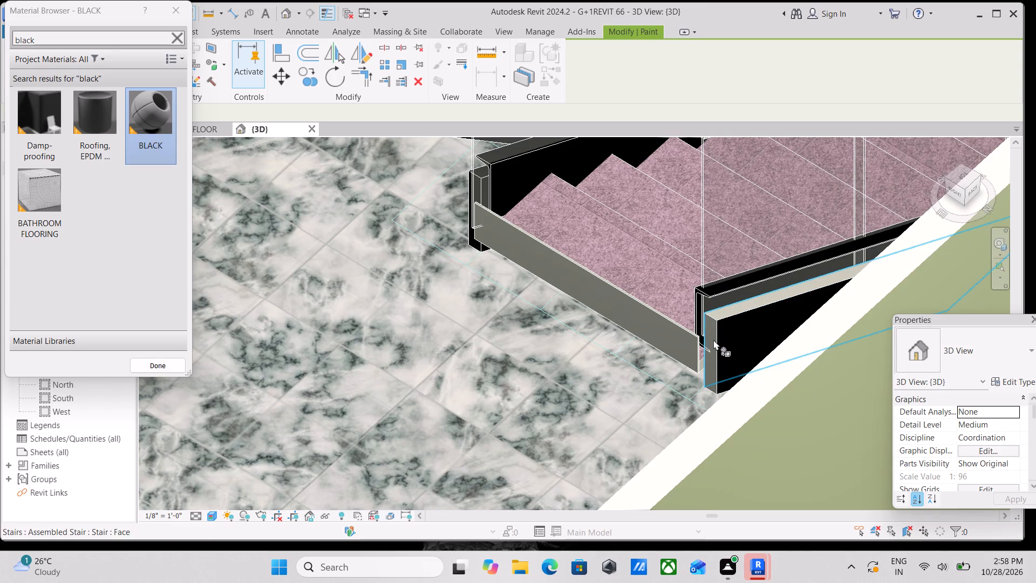
{"action": "left_click", "coordinate": [713, 340]}
Paint the top face of the short flight's wall-side stringer BLACK.
{"action": "scroll", "coordinate": [723, 309], "scroll_direction": "down", "scroll_amount": 2}
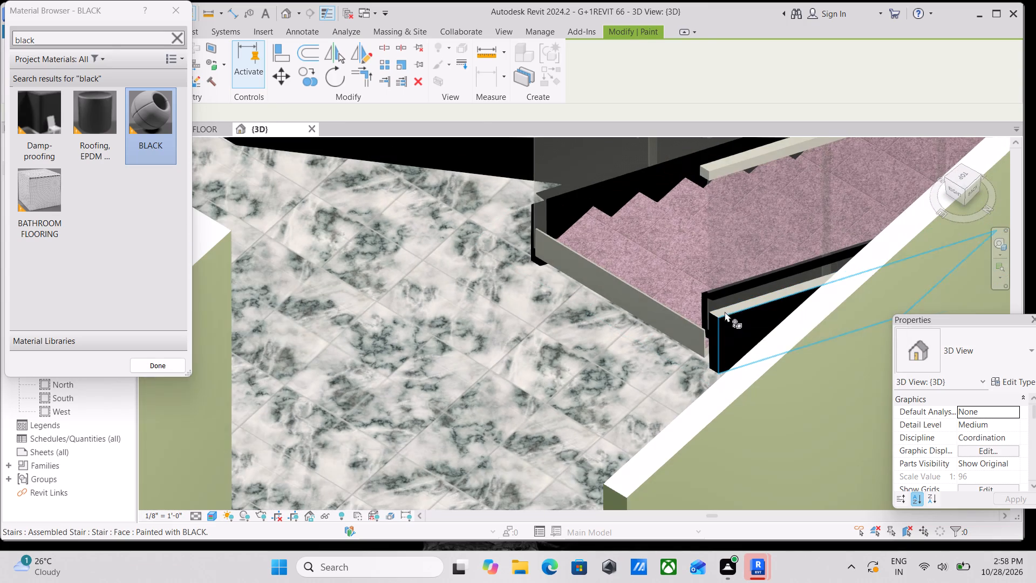
{"action": "middle_click_drag", "start_coordinate": [721, 310], "coordinate": [767, 412], "text": "shift"}
{"action": "scroll", "coordinate": [777, 261], "scroll_direction": "down", "scroll_amount": 1}
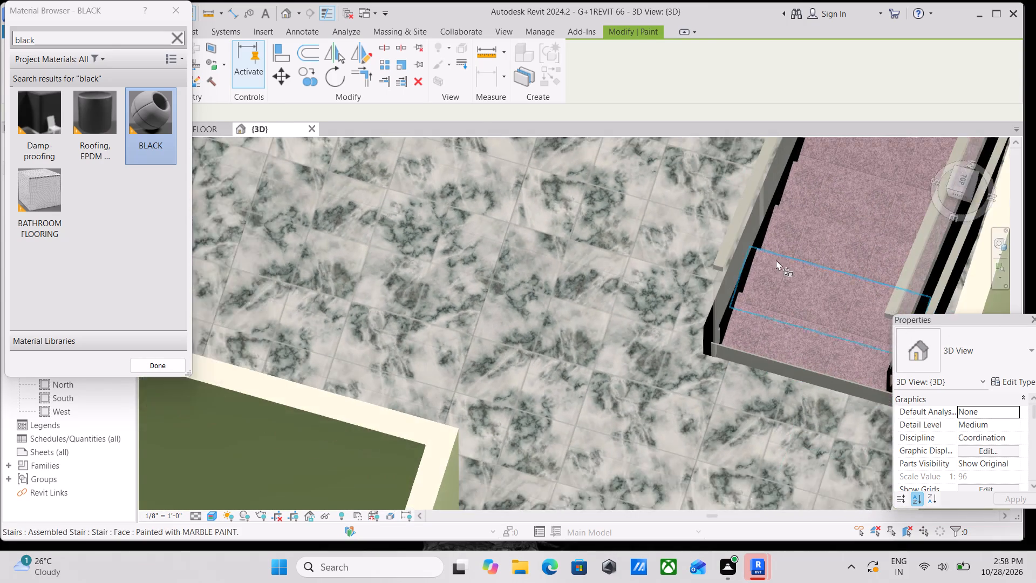
{"action": "middle_click_drag", "start_coordinate": [776, 260], "coordinate": [651, 301]}
{"action": "scroll", "coordinate": [785, 357], "scroll_direction": "up", "scroll_amount": 4}
{"action": "scroll", "coordinate": [791, 405], "scroll_direction": "up", "scroll_amount": 1}
{"action": "left_click", "coordinate": [788, 410]}
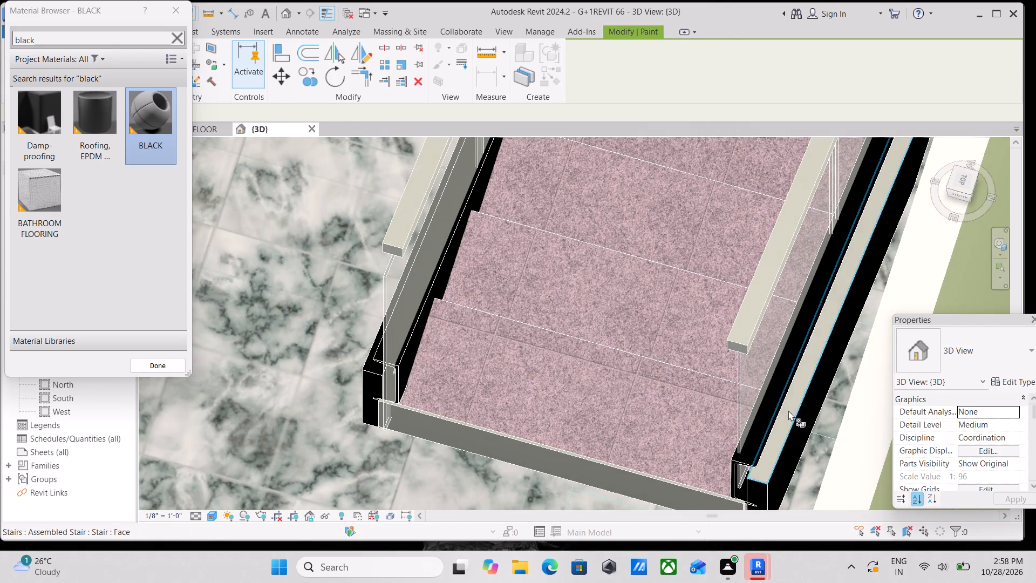
Examine the BLACK stringer faces and remaining surfaces of the whole staircase from both sides.
{"action": "scroll", "coordinate": [809, 329], "scroll_direction": "down", "scroll_amount": 3}
{"action": "scroll", "coordinate": [773, 373], "scroll_direction": "down", "scroll_amount": 1, "text": "shift"}
{"action": "middle_click_drag", "start_coordinate": [771, 375], "coordinate": [848, 202], "text": "shift"}
{"action": "scroll", "coordinate": [719, 253], "scroll_direction": "down", "scroll_amount": 1}
{"action": "middle_click_drag", "start_coordinate": [727, 267], "coordinate": [825, 326]}
{"action": "scroll", "coordinate": [735, 274], "scroll_direction": "up", "scroll_amount": 4}
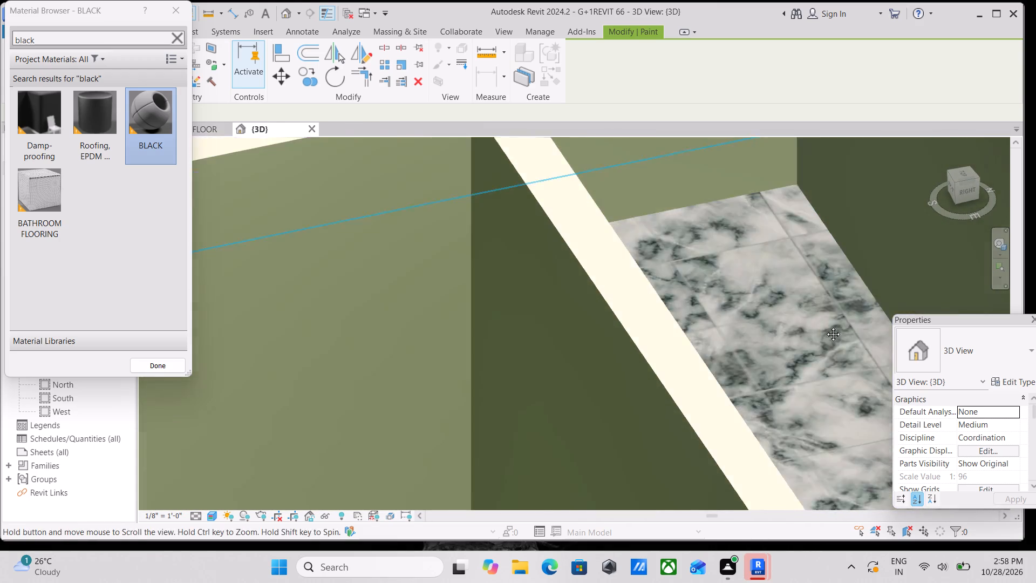
{"action": "middle_click_drag", "start_coordinate": [825, 326], "coordinate": [834, 335]}
{"action": "middle_click_drag", "start_coordinate": [595, 209], "coordinate": [781, 406]}
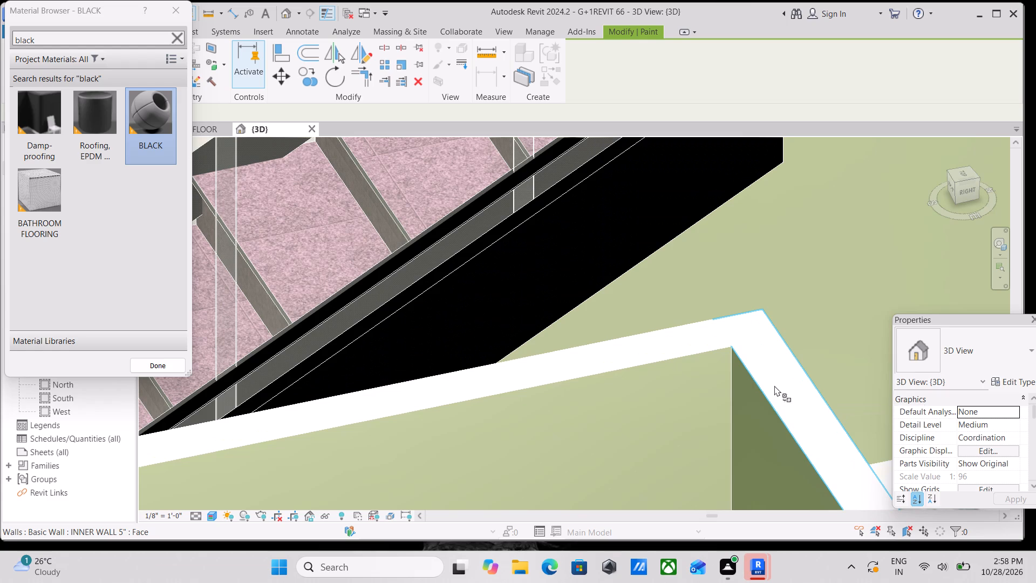
{"action": "scroll", "coordinate": [515, 272], "scroll_direction": "down", "scroll_amount": 6}
{"action": "middle_click_drag", "start_coordinate": [528, 273], "coordinate": [684, 317]}
{"action": "scroll", "coordinate": [642, 310], "scroll_direction": "down", "scroll_amount": 4}
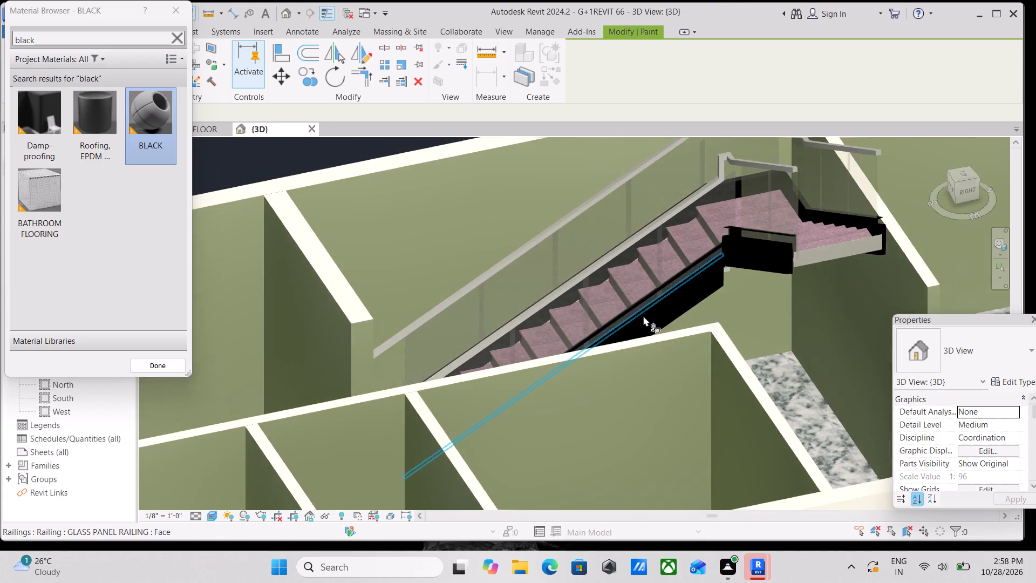
{"action": "scroll", "coordinate": [602, 344], "scroll_direction": "down", "scroll_amount": 2}
{"action": "middle_click_drag", "start_coordinate": [612, 327], "coordinate": [953, 406], "text": "shift"}
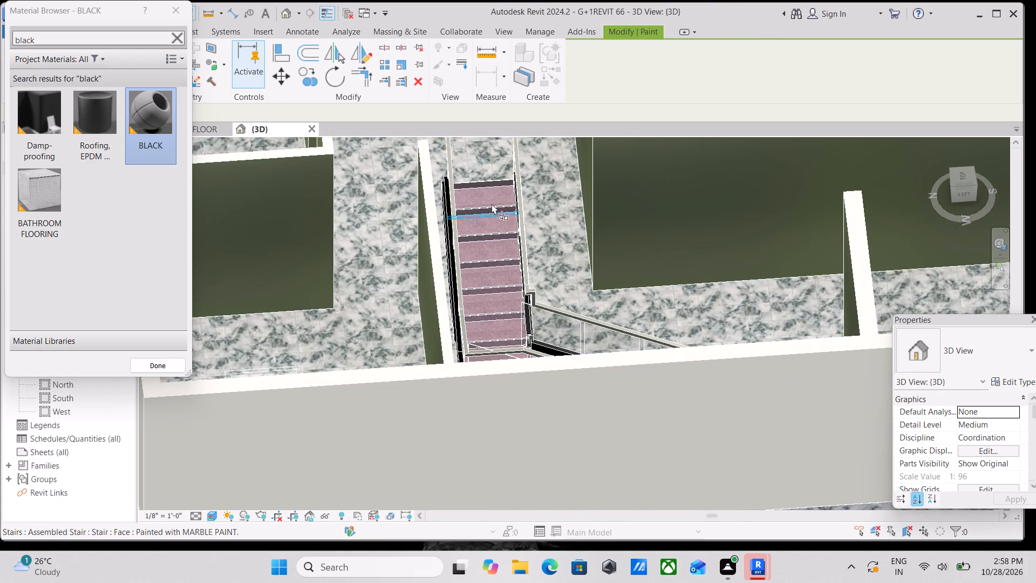
{"action": "middle_click_drag", "start_coordinate": [569, 222], "coordinate": [394, 251], "text": "shift"}
{"action": "middle_click_drag", "start_coordinate": [558, 193], "coordinate": [413, 198], "text": "shift"}
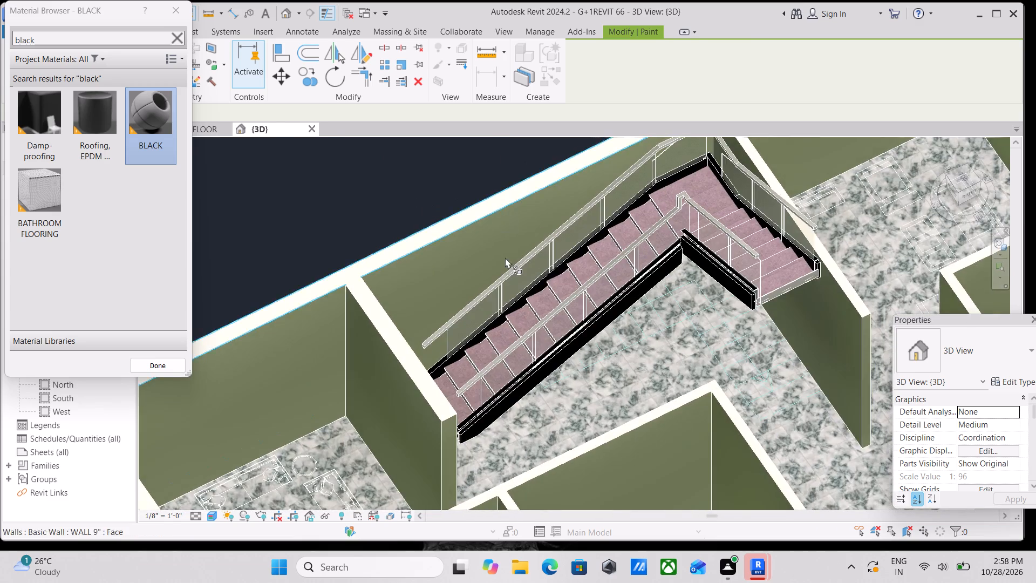
Paint the side, top and lower end faces of the long flight's wall-side top rail BLACK.
{"action": "scroll", "coordinate": [501, 267], "scroll_direction": "up", "scroll_amount": 4}
{"action": "scroll", "coordinate": [451, 338], "scroll_direction": "up", "scroll_amount": 4}
{"action": "scroll", "coordinate": [360, 419], "scroll_direction": "up", "scroll_amount": 5}
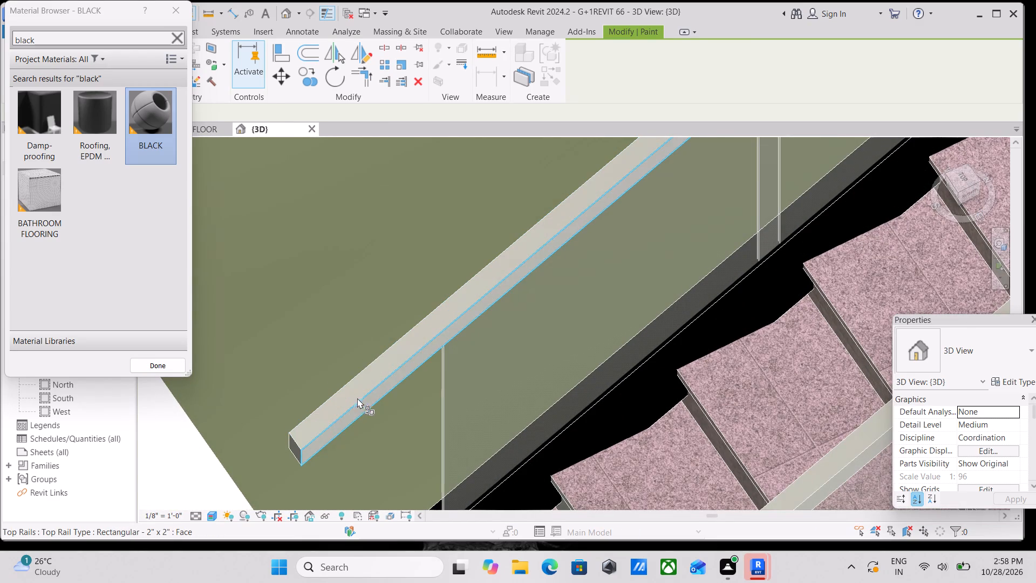
{"action": "left_click", "coordinate": [363, 403]}
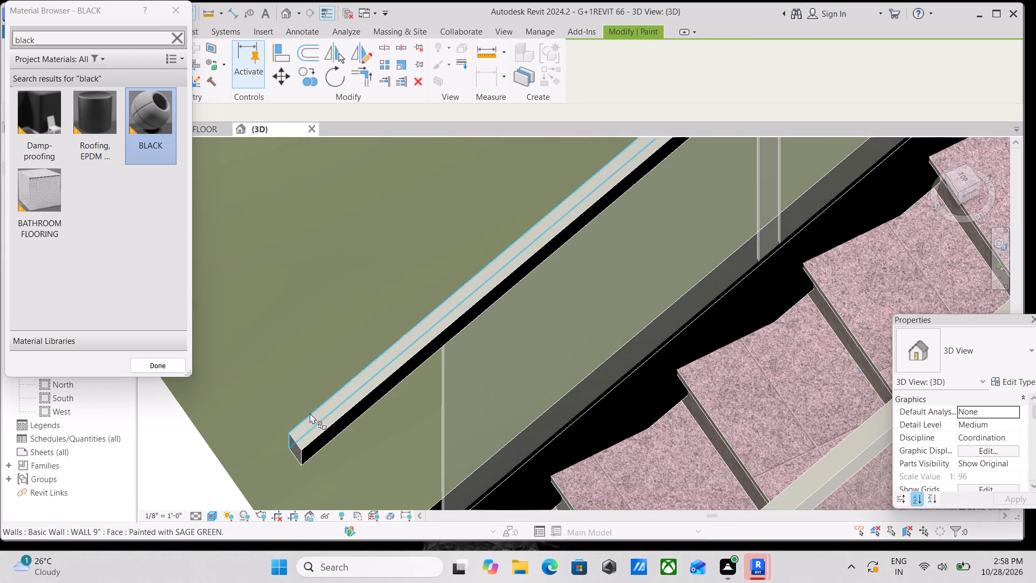
{"action": "left_click", "coordinate": [317, 420]}
{"action": "scroll", "coordinate": [289, 453], "scroll_direction": "up", "scroll_amount": 2}
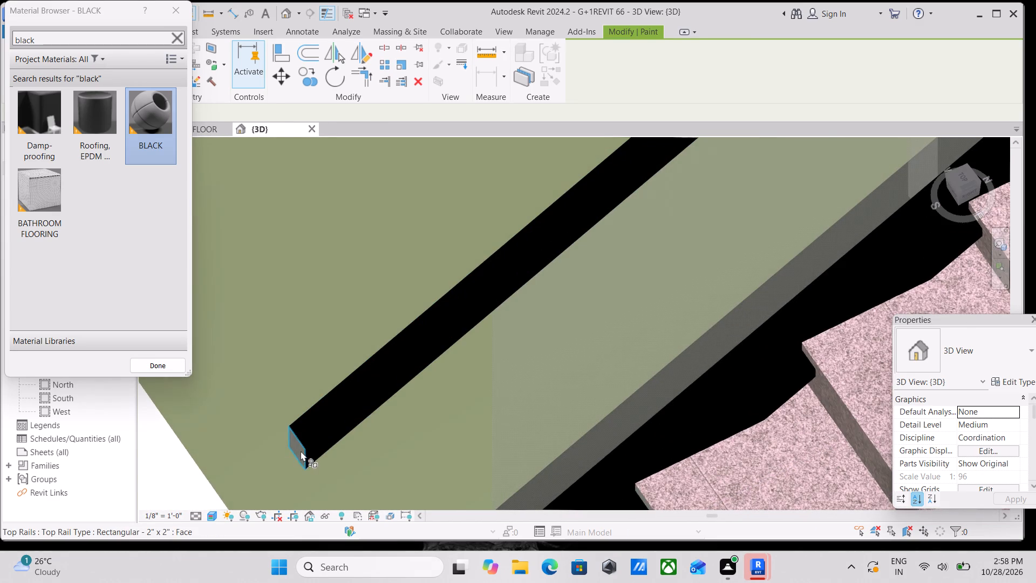
{"action": "left_click", "coordinate": [301, 449]}
Paint the inner side and top faces of both wall-side top rail segments around the landing corner BLACK.
{"action": "scroll", "coordinate": [353, 404], "scroll_direction": "down", "scroll_amount": 8}
{"action": "middle_click_drag", "start_coordinate": [427, 373], "coordinate": [223, 453]}
{"action": "scroll", "coordinate": [429, 327], "scroll_direction": "down", "scroll_amount": 1}
{"action": "middle_click_drag", "start_coordinate": [429, 327], "coordinate": [253, 427]}
{"action": "middle_click_drag", "start_coordinate": [412, 317], "coordinate": [329, 399]}
{"action": "middle_click_drag", "start_coordinate": [500, 262], "coordinate": [404, 335]}
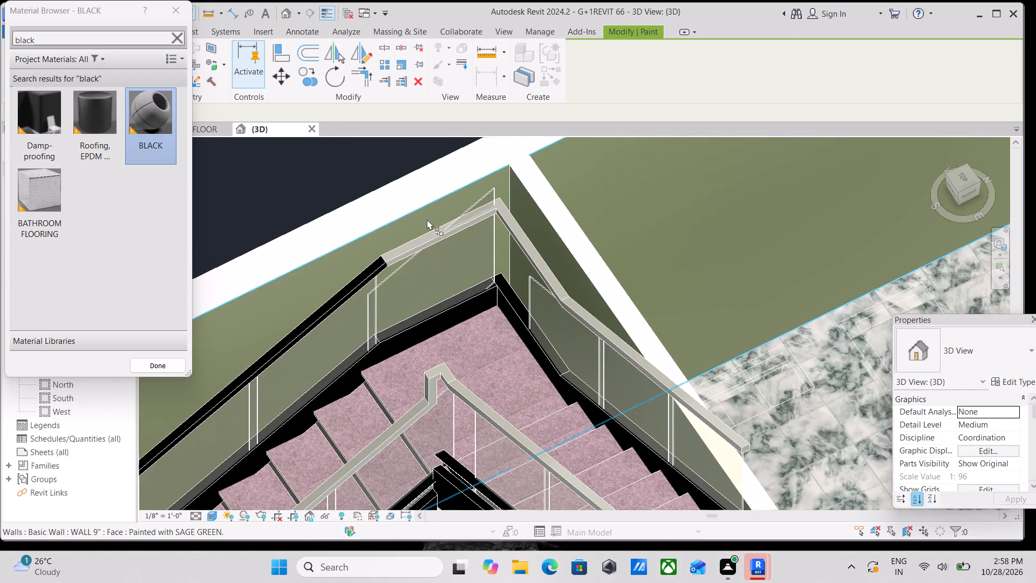
{"action": "scroll", "coordinate": [415, 232], "scroll_direction": "up", "scroll_amount": 1}
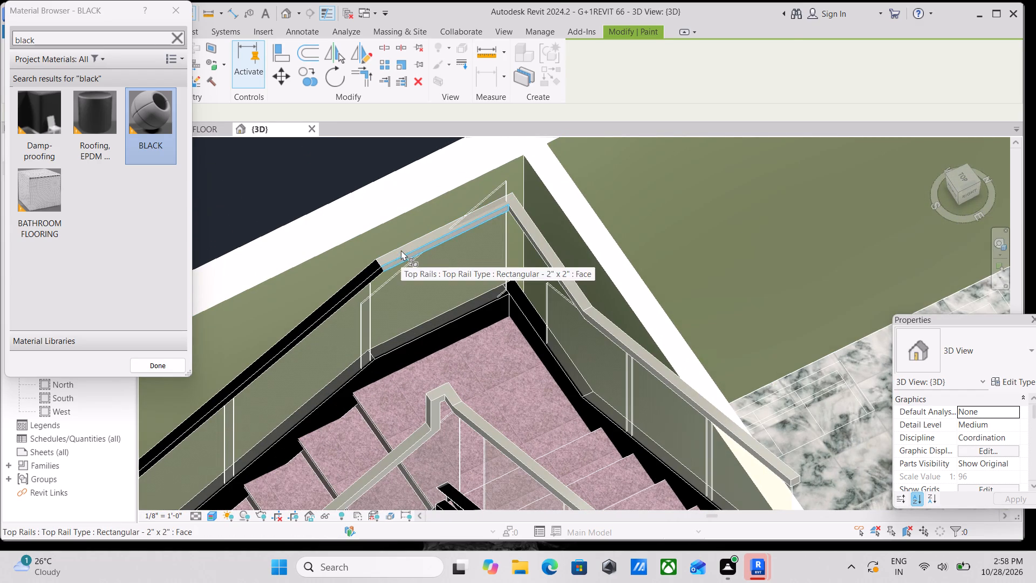
{"action": "left_click", "coordinate": [401, 250]}
{"action": "scroll", "coordinate": [420, 234], "scroll_direction": "up", "scroll_amount": 2}
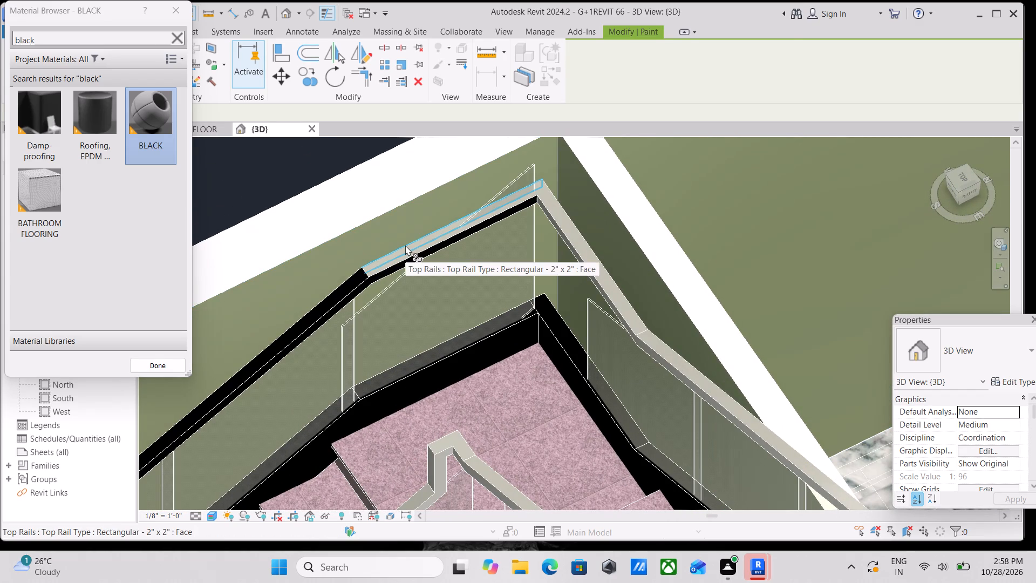
{"action": "left_click", "coordinate": [405, 245]}
{"action": "scroll", "coordinate": [448, 245], "scroll_direction": "up", "scroll_amount": 1}
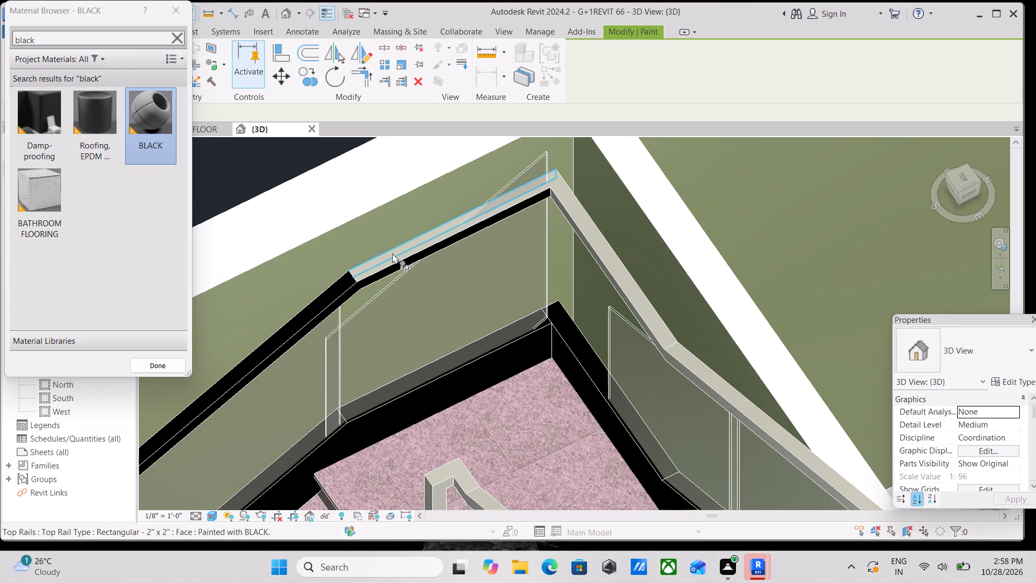
{"action": "left_click", "coordinate": [392, 253]}
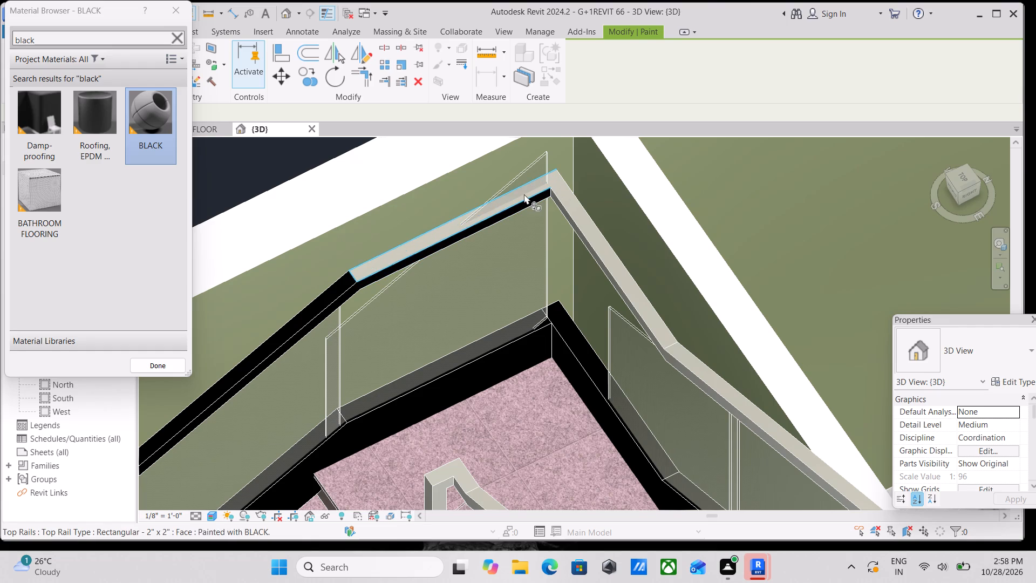
{"action": "left_click", "coordinate": [520, 192]}
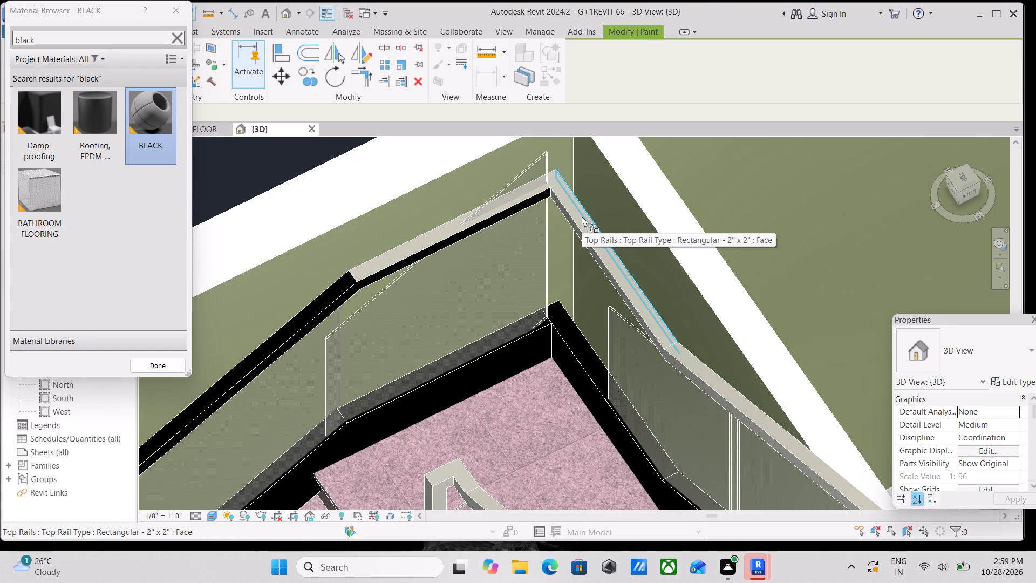
{"action": "left_click", "coordinate": [582, 216]}
{"action": "left_click", "coordinate": [585, 226]}
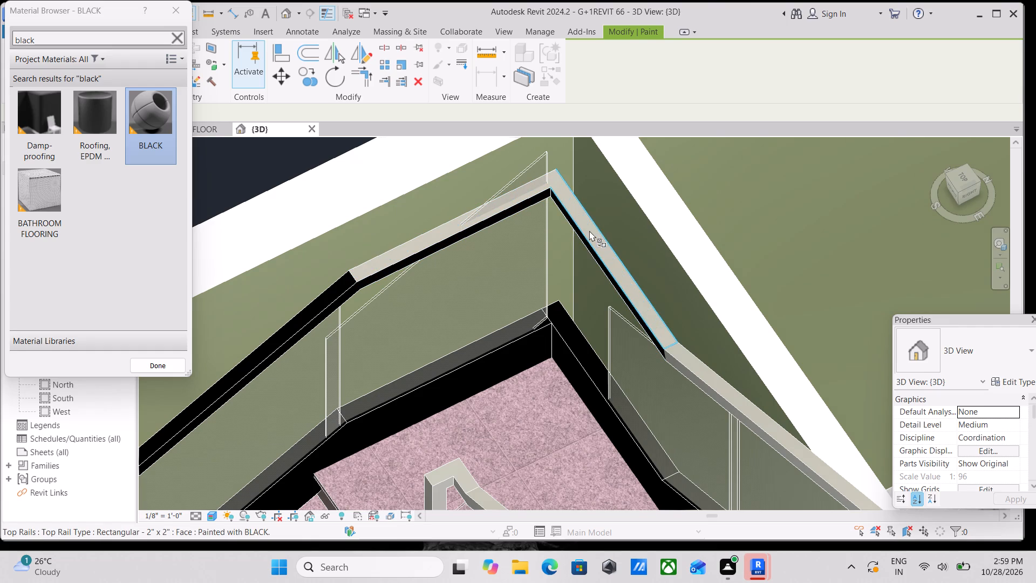
{"action": "left_click", "coordinate": [589, 231]}
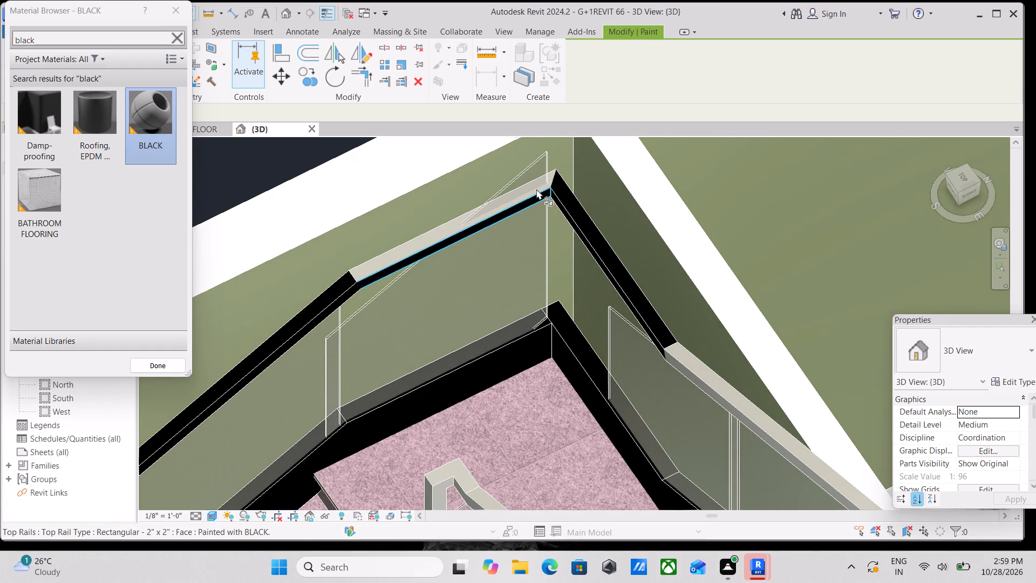
{"action": "scroll", "coordinate": [540, 188], "scroll_direction": "up", "scroll_amount": 6}
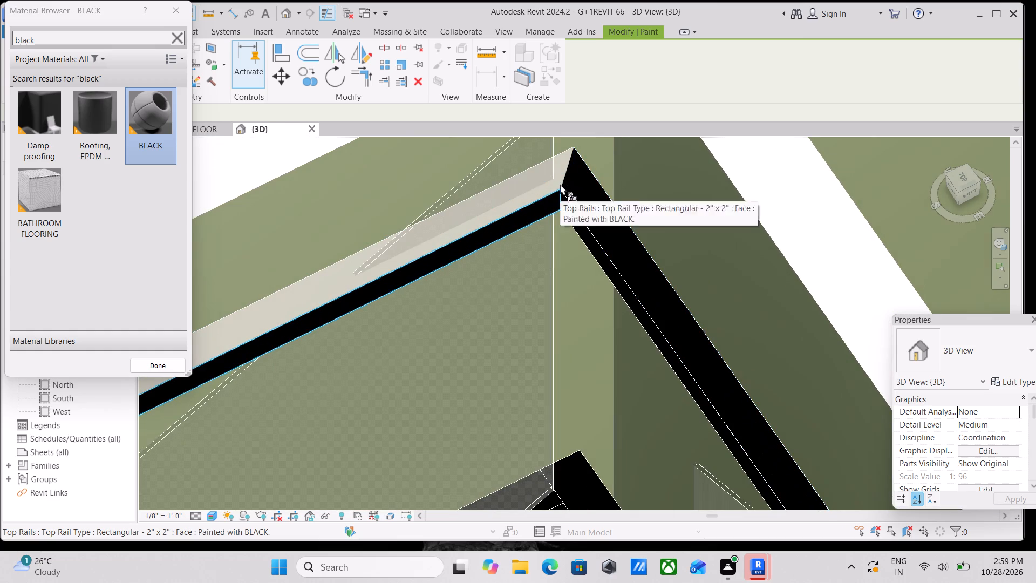
{"action": "left_click", "coordinate": [561, 161]}
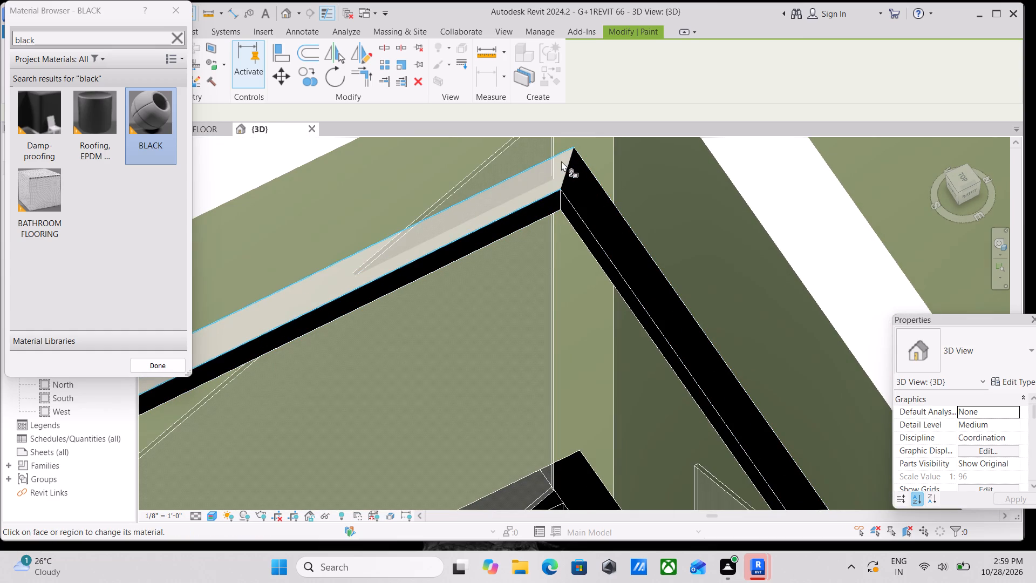
Paint the side, top and end faces of the short flight's wall-side top rail BLACK.
{"action": "scroll", "coordinate": [561, 161], "scroll_direction": "down", "scroll_amount": 10}
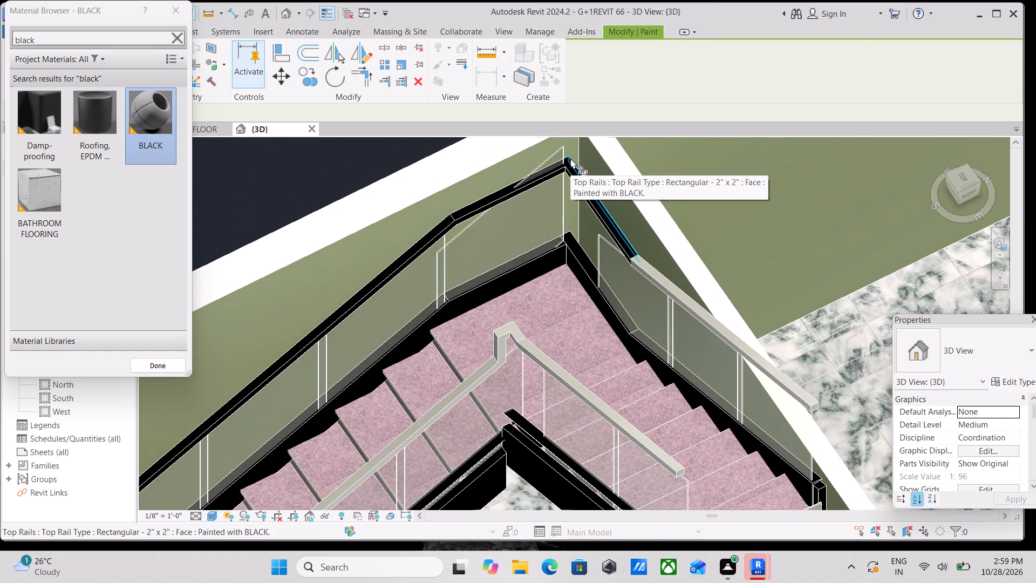
{"action": "scroll", "coordinate": [570, 158], "scroll_direction": "down", "scroll_amount": 2}
{"action": "middle_click_drag", "start_coordinate": [570, 158], "coordinate": [502, 115]}
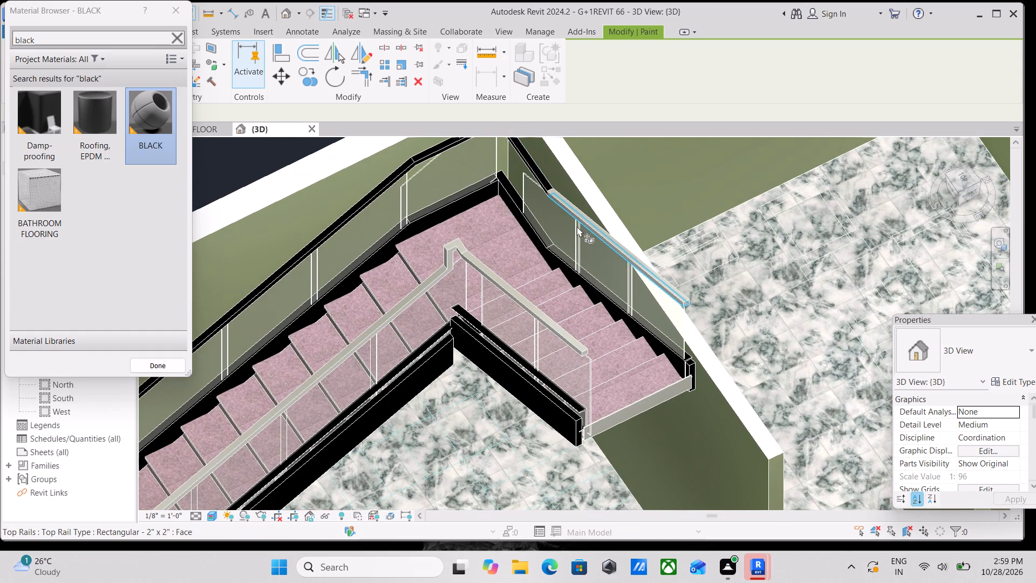
{"action": "scroll", "coordinate": [575, 214], "scroll_direction": "up", "scroll_amount": 6}
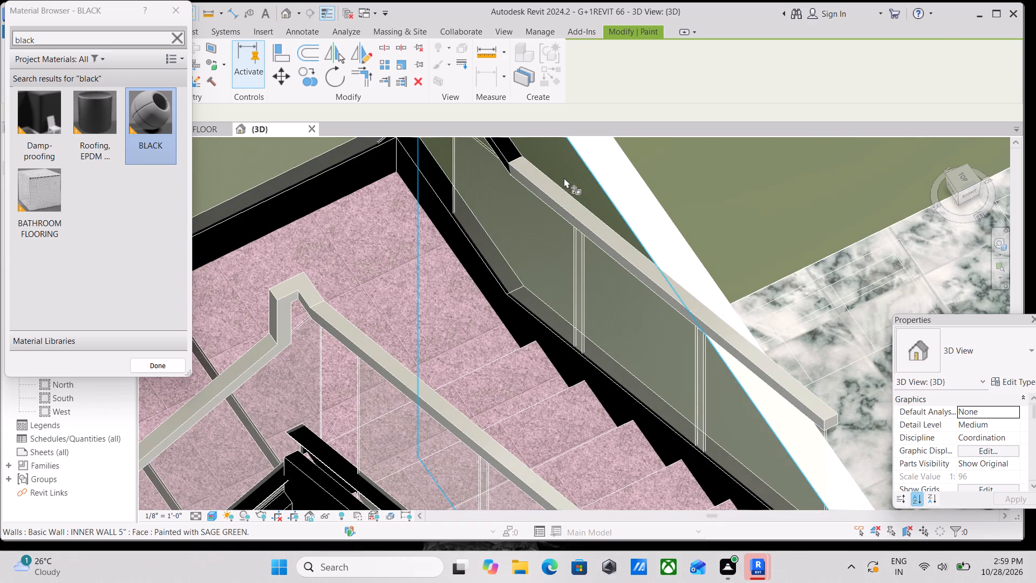
{"action": "left_click", "coordinate": [548, 185]}
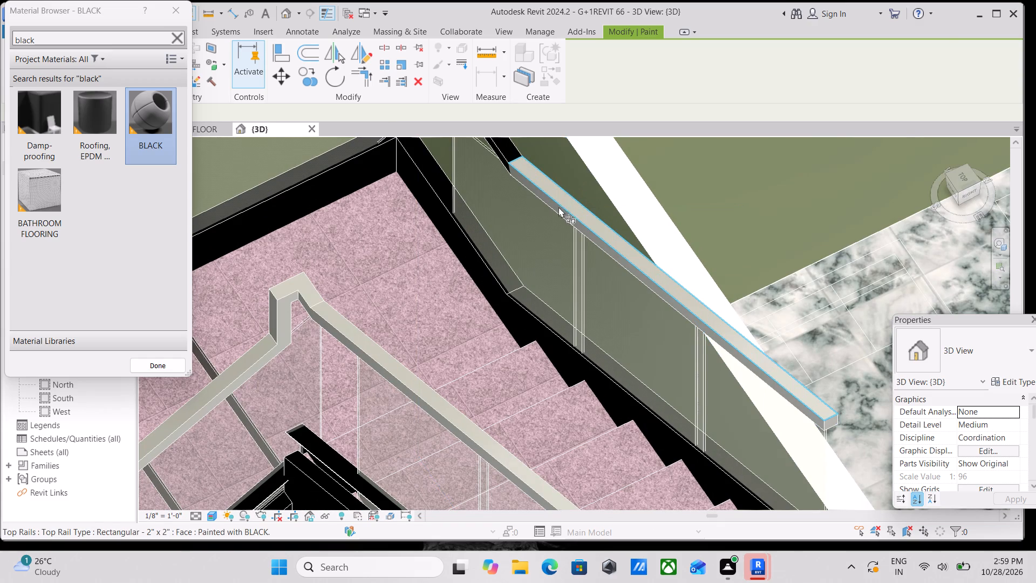
{"action": "left_click", "coordinate": [562, 211]}
{"action": "scroll", "coordinate": [538, 167], "scroll_direction": "up", "scroll_amount": 1}
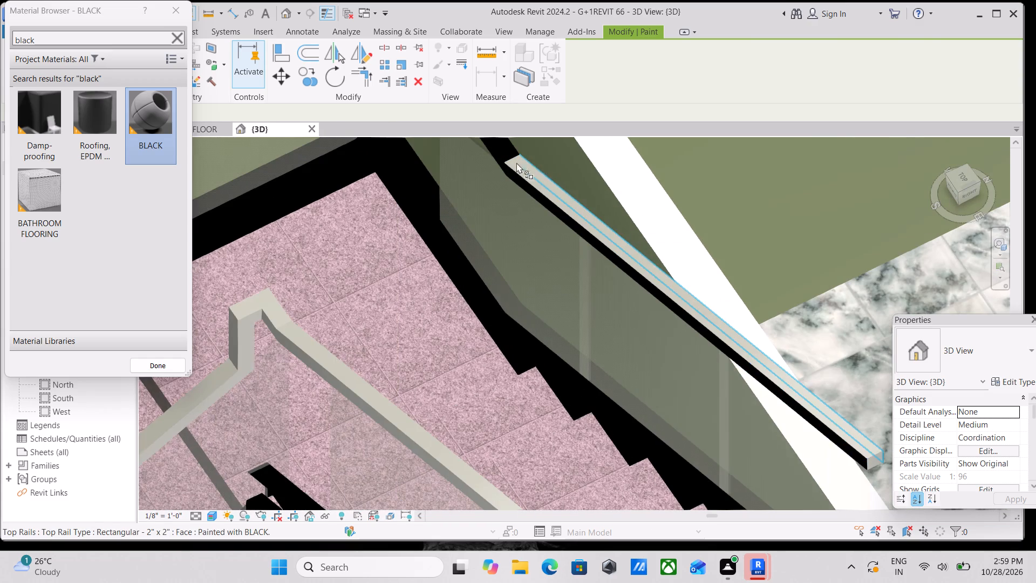
{"action": "scroll", "coordinate": [509, 159], "scroll_direction": "up", "scroll_amount": 3}
{"action": "left_click", "coordinate": [526, 174]}
{"action": "scroll", "coordinate": [526, 174], "scroll_direction": "down", "scroll_amount": 5}
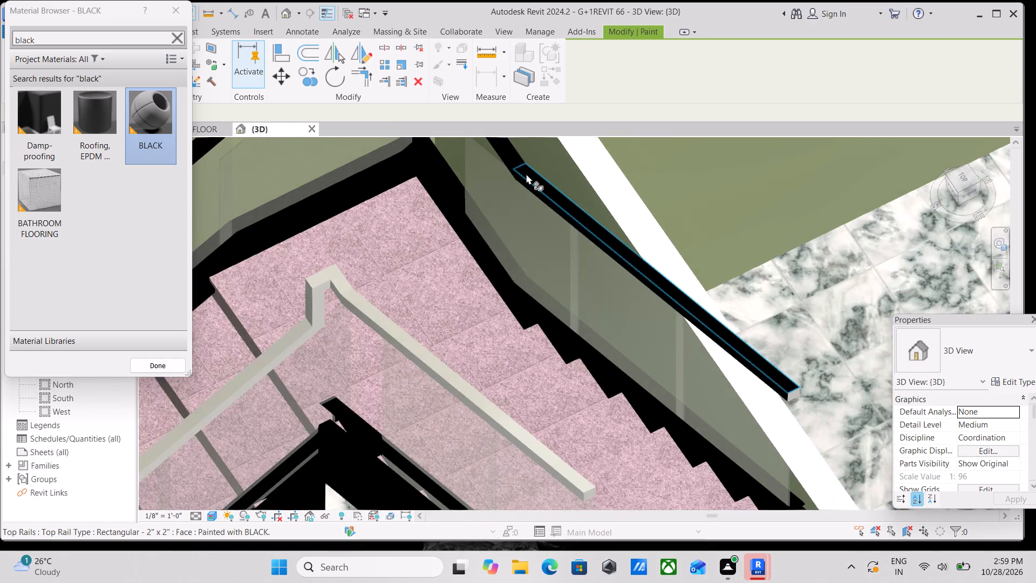
{"action": "scroll", "coordinate": [527, 174], "scroll_direction": "down", "scroll_amount": 2}
{"action": "middle_click_drag", "start_coordinate": [527, 174], "coordinate": [381, 168]}
{"action": "scroll", "coordinate": [569, 334], "scroll_direction": "up", "scroll_amount": 7}
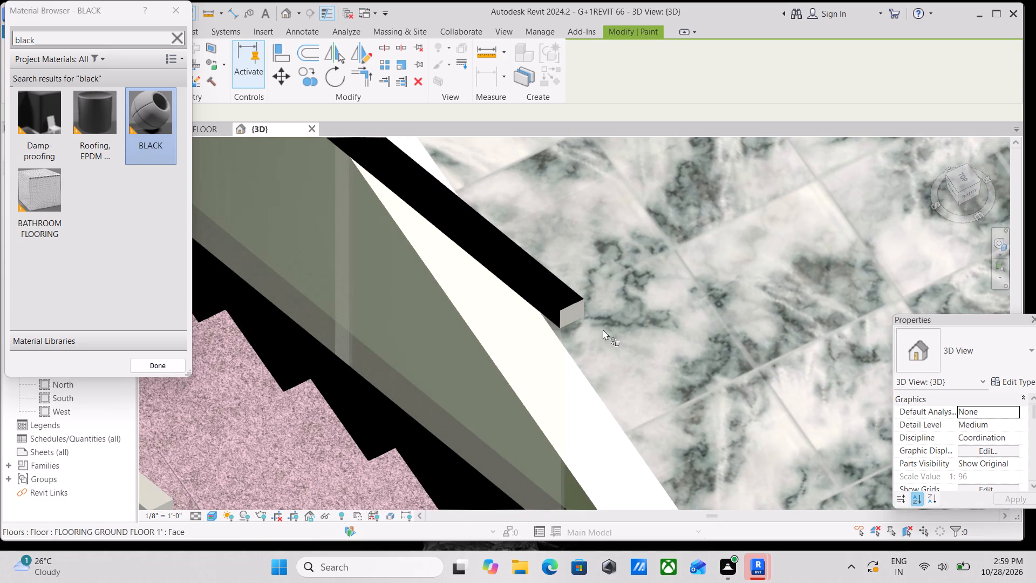
{"action": "left_click", "coordinate": [571, 310]}
Paint the end, top and outer side faces of the short flight's open-side top rail BLACK.
{"action": "scroll", "coordinate": [571, 310], "scroll_direction": "down", "scroll_amount": 6}
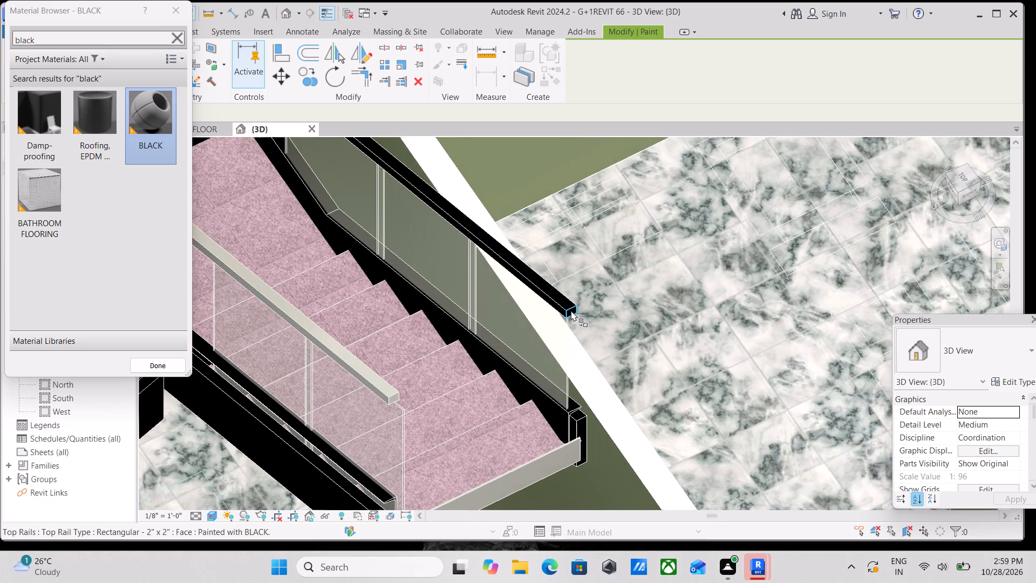
{"action": "scroll", "coordinate": [396, 401], "scroll_direction": "up", "scroll_amount": 7}
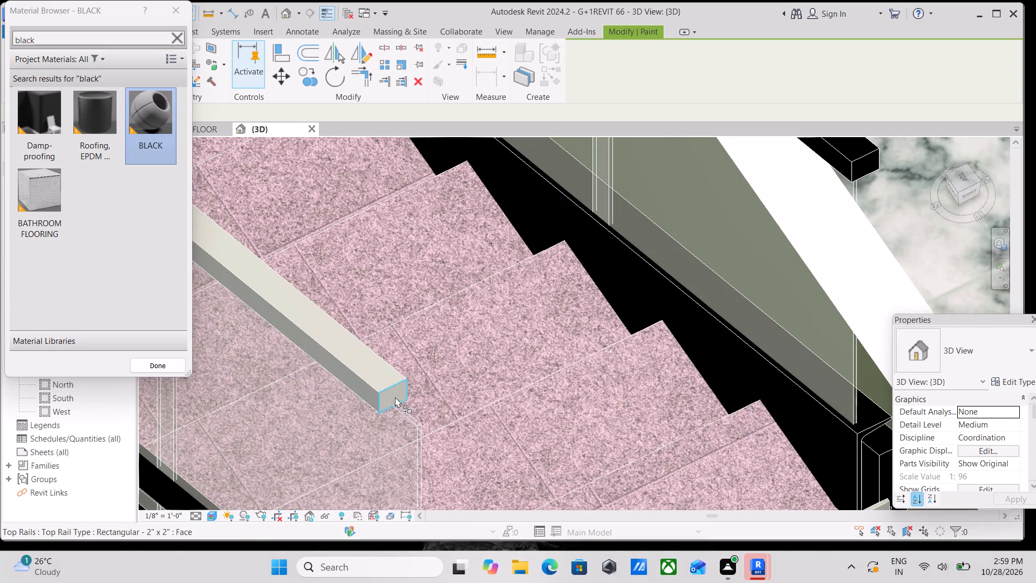
{"action": "left_click", "coordinate": [392, 395]}
{"action": "left_click", "coordinate": [367, 361]}
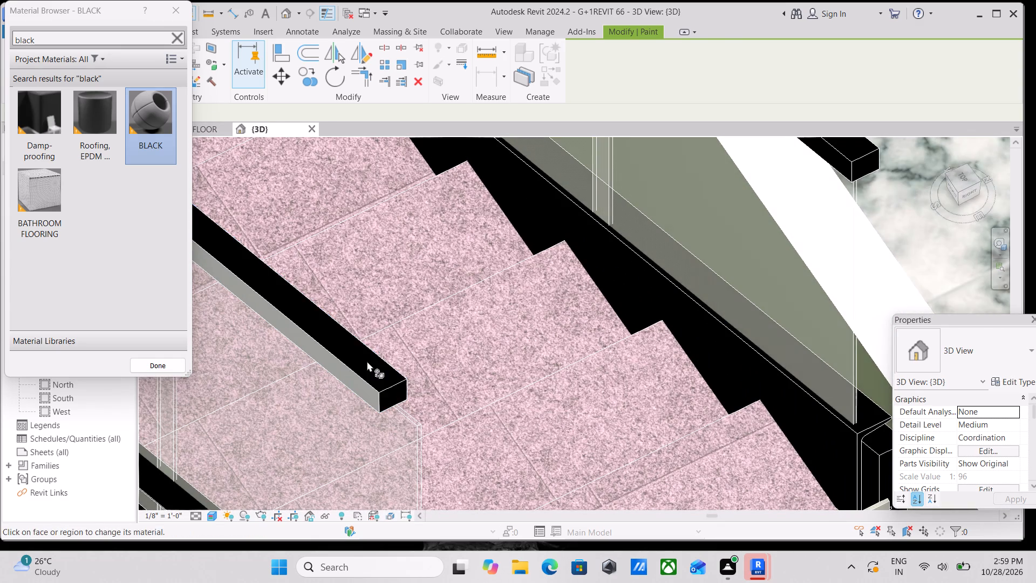
{"action": "scroll", "coordinate": [367, 361], "scroll_direction": "down", "scroll_amount": 3}
{"action": "middle_click_drag", "start_coordinate": [367, 361], "coordinate": [597, 431]}
{"action": "scroll", "coordinate": [593, 426], "scroll_direction": "down", "scroll_amount": 4}
{"action": "scroll", "coordinate": [560, 399], "scroll_direction": "up", "scroll_amount": 3}
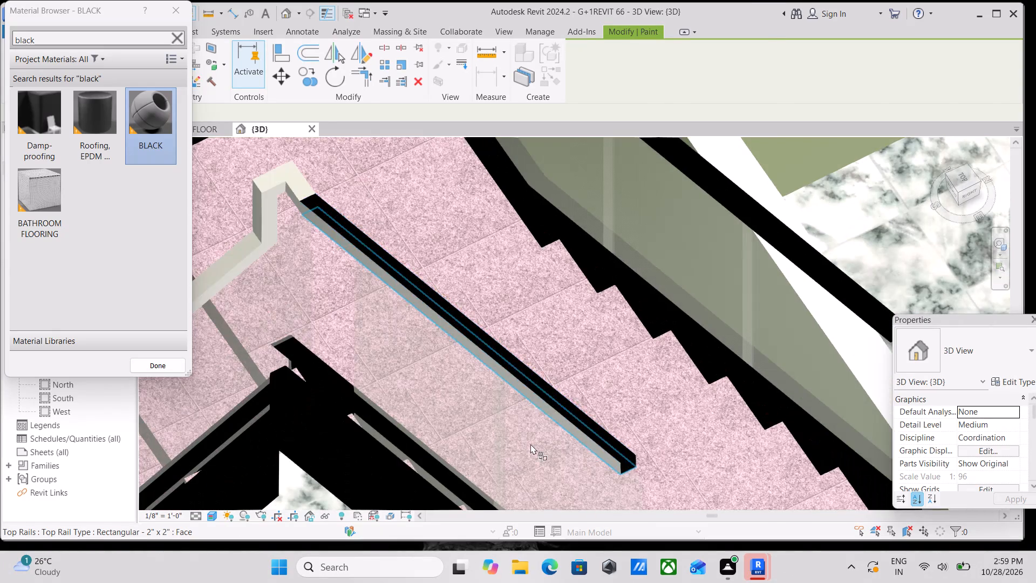
{"action": "scroll", "coordinate": [557, 430], "scroll_direction": "up", "scroll_amount": 8}
{"action": "left_click", "coordinate": [587, 416]}
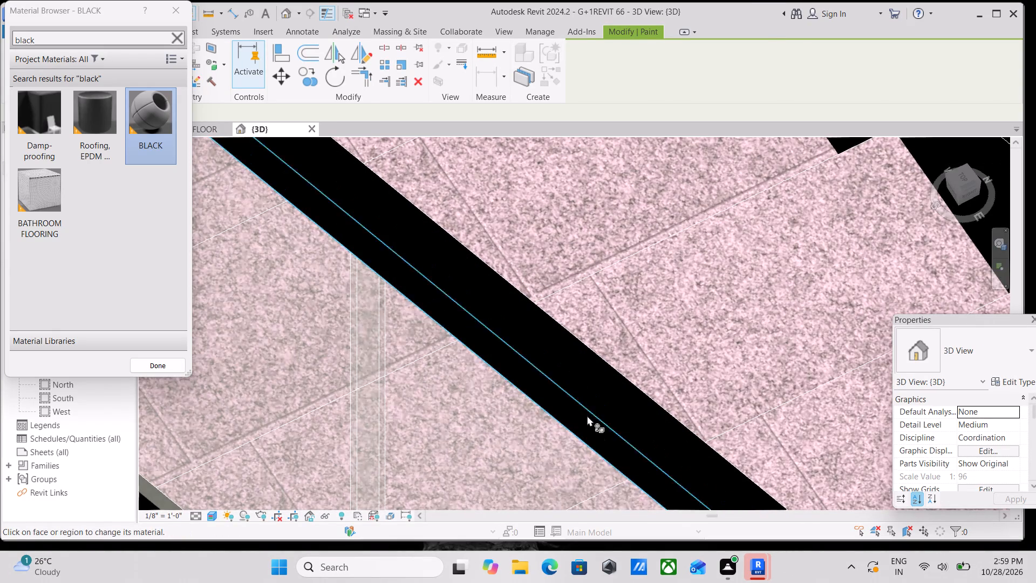
Paint the visible faces of the open-side top rail's stepped corner at the landing BLACK, including its vertical piece.
{"action": "scroll", "coordinate": [587, 416], "scroll_direction": "down", "scroll_amount": 7}
{"action": "middle_click_drag", "start_coordinate": [536, 336], "coordinate": [637, 470]}
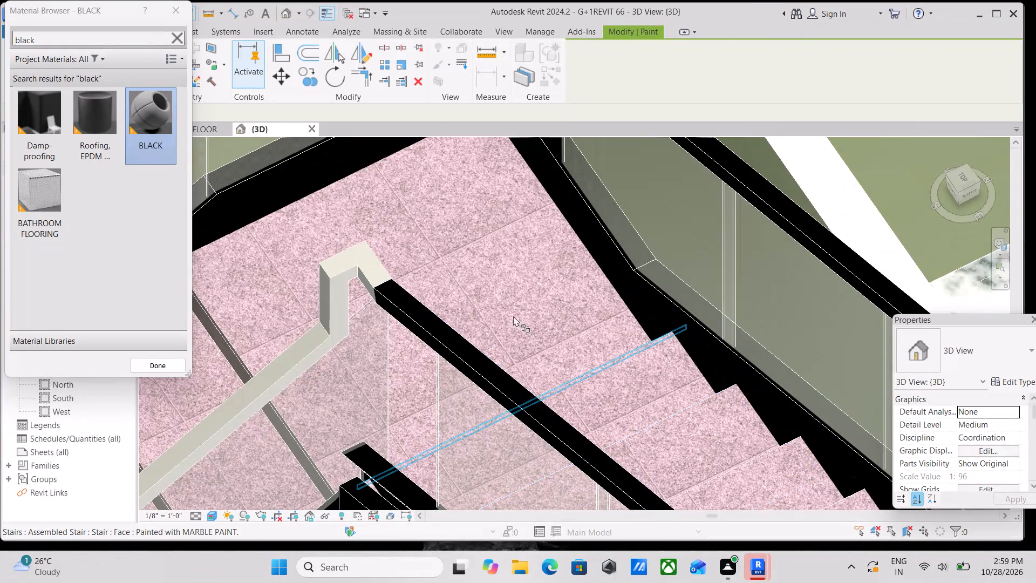
{"action": "scroll", "coordinate": [398, 218], "scroll_direction": "up", "scroll_amount": 5}
{"action": "left_click", "coordinate": [355, 298]}
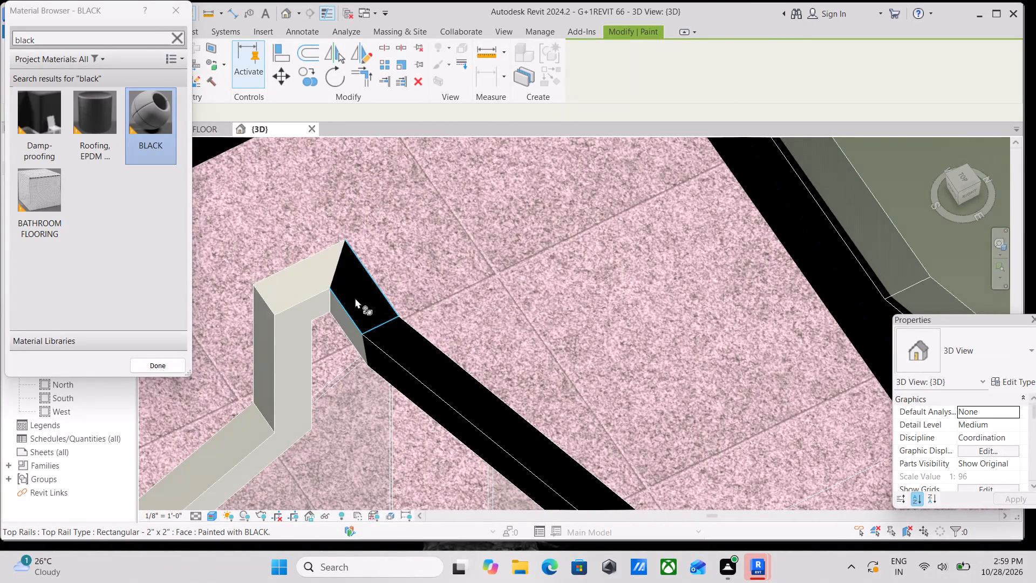
{"action": "left_click", "coordinate": [296, 272]}
{"action": "left_click", "coordinate": [311, 307]}
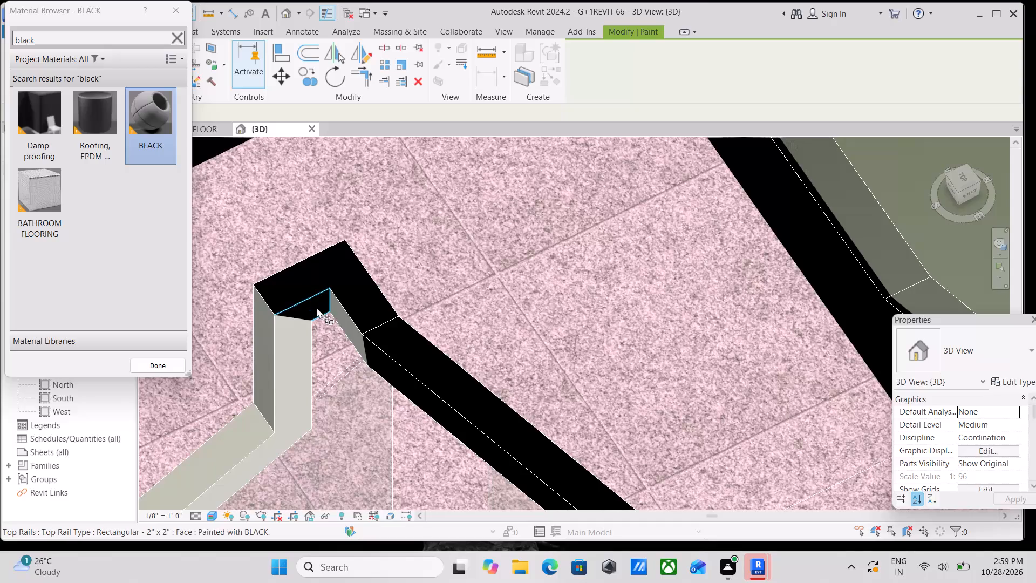
{"action": "scroll", "coordinate": [331, 349], "scroll_direction": "up", "scroll_amount": 7}
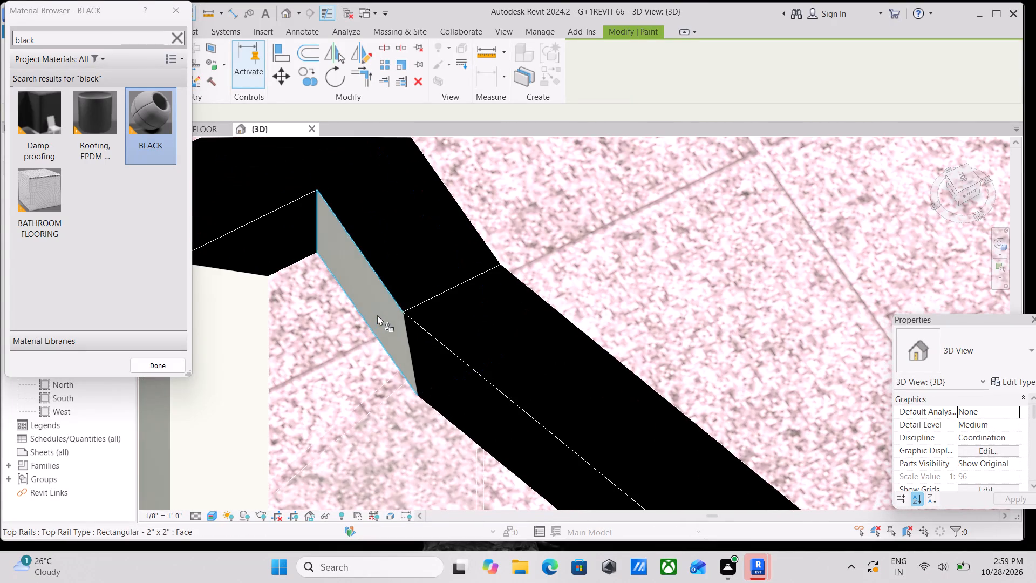
{"action": "left_click", "coordinate": [378, 313]}
{"action": "scroll", "coordinate": [379, 313], "scroll_direction": "down", "scroll_amount": 3}
{"action": "middle_click_drag", "start_coordinate": [386, 313], "coordinate": [577, 310]}
{"action": "left_click", "coordinate": [454, 322]}
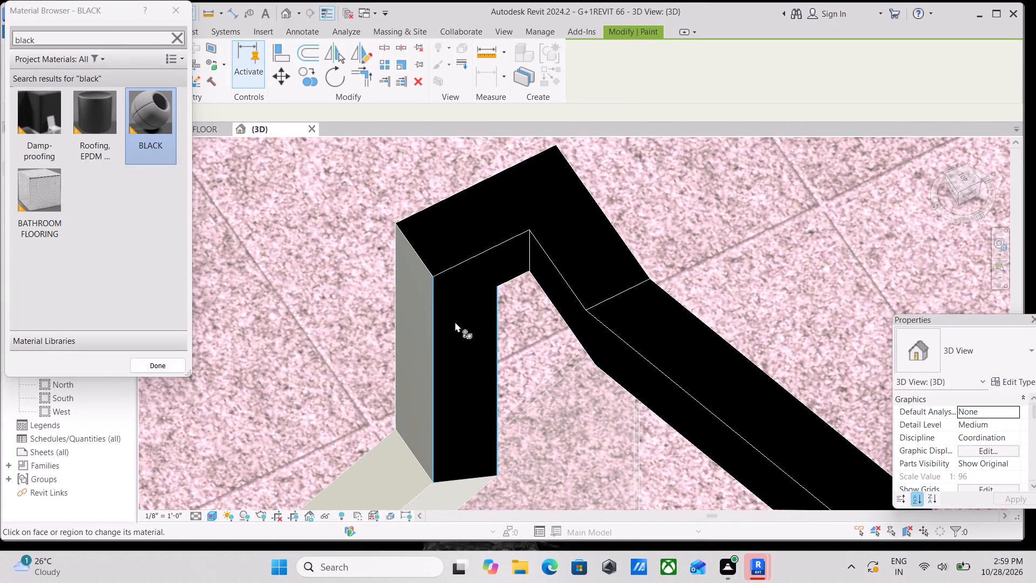
{"action": "left_click", "coordinate": [419, 311]}
Paint the top and outer side faces of the long flight's open-side top rail BLACK.
{"action": "scroll", "coordinate": [422, 311], "scroll_direction": "down", "scroll_amount": 5}
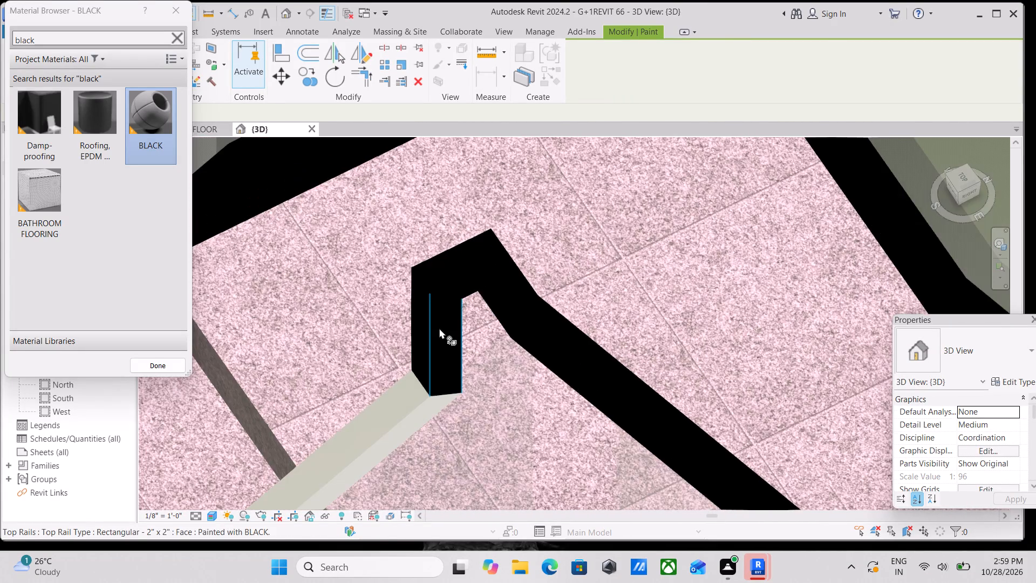
{"action": "middle_click_drag", "start_coordinate": [439, 328], "coordinate": [513, 249]}
{"action": "left_click", "coordinate": [475, 319]}
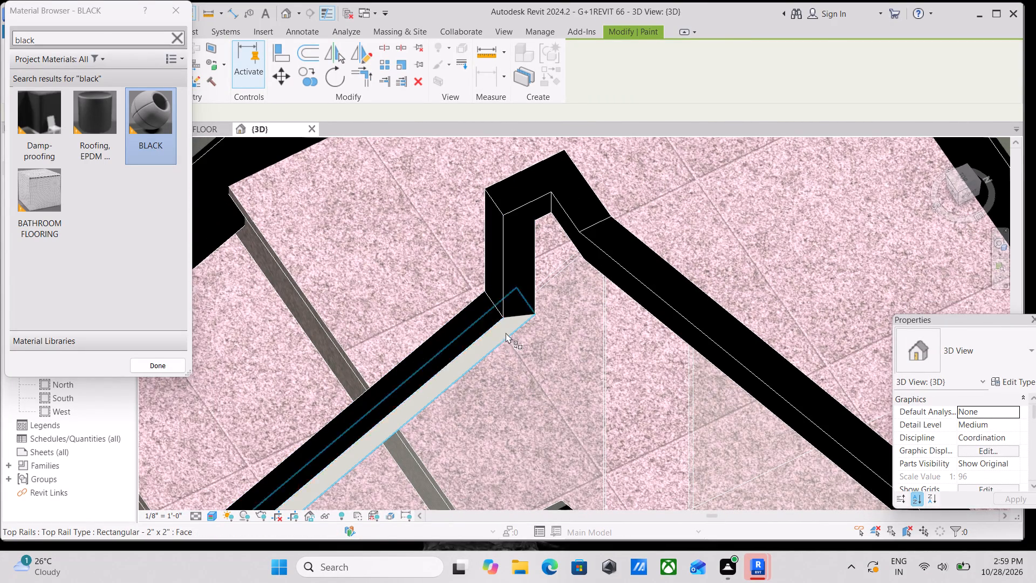
{"action": "scroll", "coordinate": [505, 333], "scroll_direction": "up", "scroll_amount": 6}
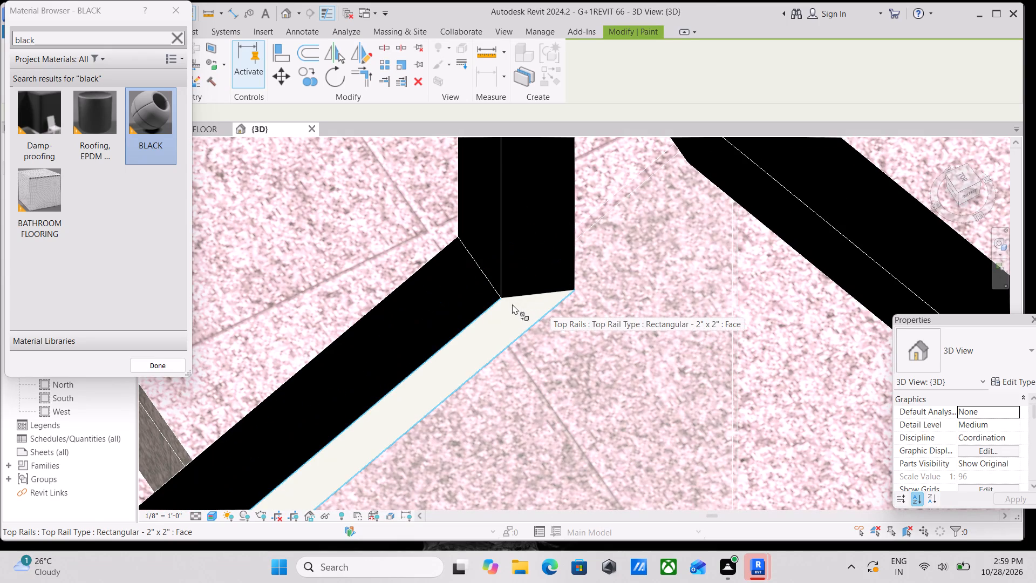
{"action": "left_click", "coordinate": [512, 304]}
Paint the lower end faces of the long flight's open-side top rail and outer stringer BLACK.
{"action": "scroll", "coordinate": [512, 304], "scroll_direction": "down", "scroll_amount": 10}
{"action": "middle_click_drag", "start_coordinate": [435, 324], "coordinate": [591, 222]}
{"action": "scroll", "coordinate": [476, 261], "scroll_direction": "down", "scroll_amount": 4}
{"action": "middle_click_drag", "start_coordinate": [481, 262], "coordinate": [571, 218]}
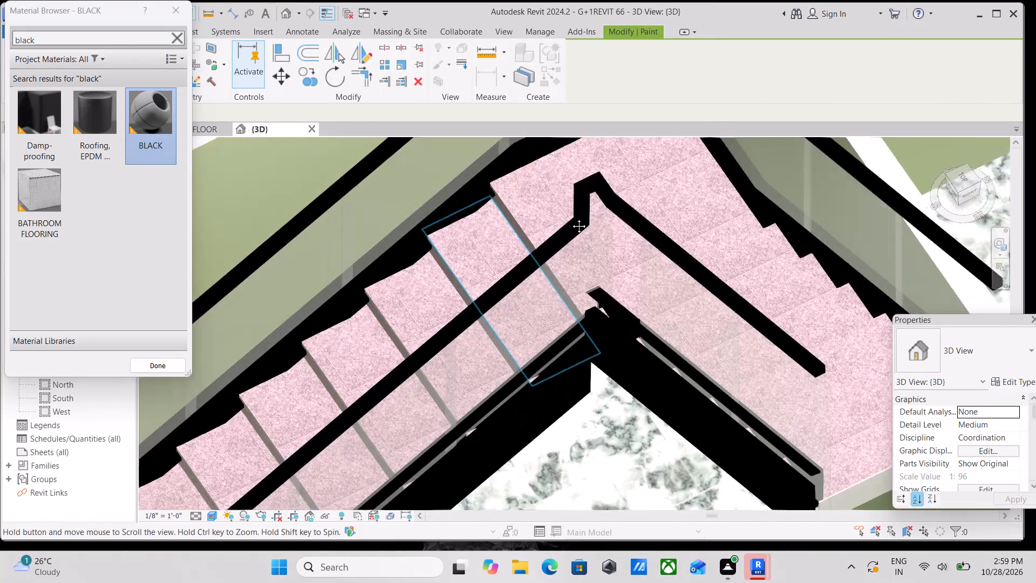
{"action": "middle_click_drag", "start_coordinate": [571, 218], "coordinate": [611, 200]}
{"action": "scroll", "coordinate": [611, 200], "scroll_direction": "up", "scroll_amount": 1}
{"action": "scroll", "coordinate": [564, 220], "scroll_direction": "down", "scroll_amount": 8}
{"action": "middle_click_drag", "start_coordinate": [497, 278], "coordinate": [602, 201]}
{"action": "scroll", "coordinate": [470, 362], "scroll_direction": "up", "scroll_amount": 4}
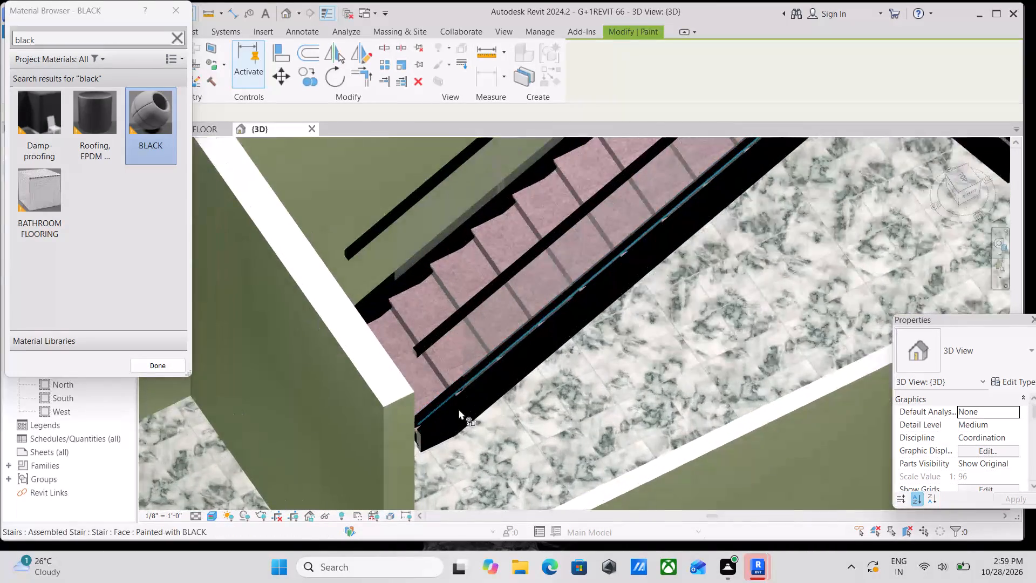
{"action": "scroll", "coordinate": [458, 411], "scroll_direction": "up", "scroll_amount": 7}
{"action": "left_click", "coordinate": [354, 259]}
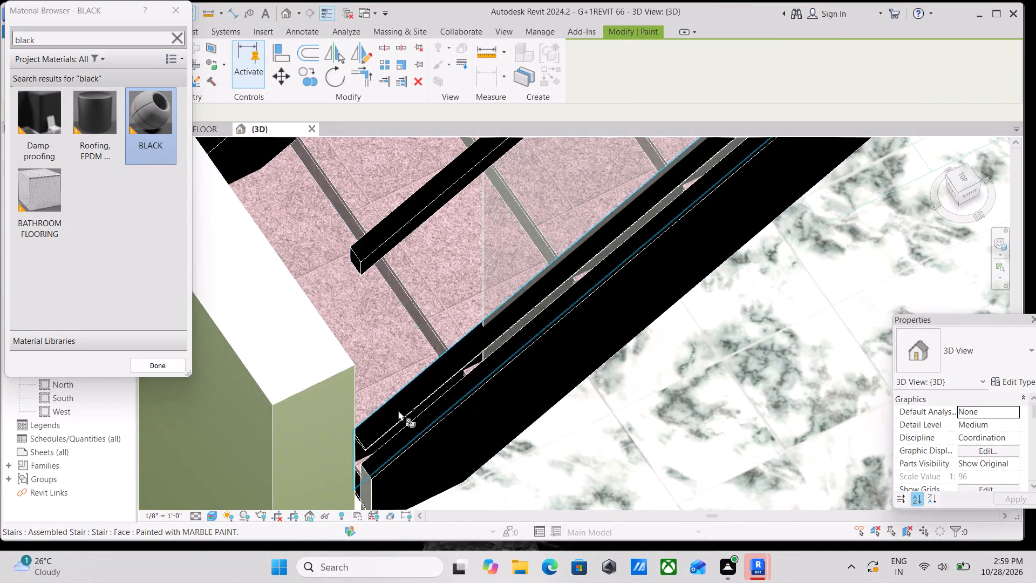
{"action": "middle_click_drag", "start_coordinate": [398, 410], "coordinate": [429, 313]}
{"action": "left_click", "coordinate": [397, 391]}
{"action": "scroll", "coordinate": [442, 363], "scroll_direction": "down", "scroll_amount": 7}
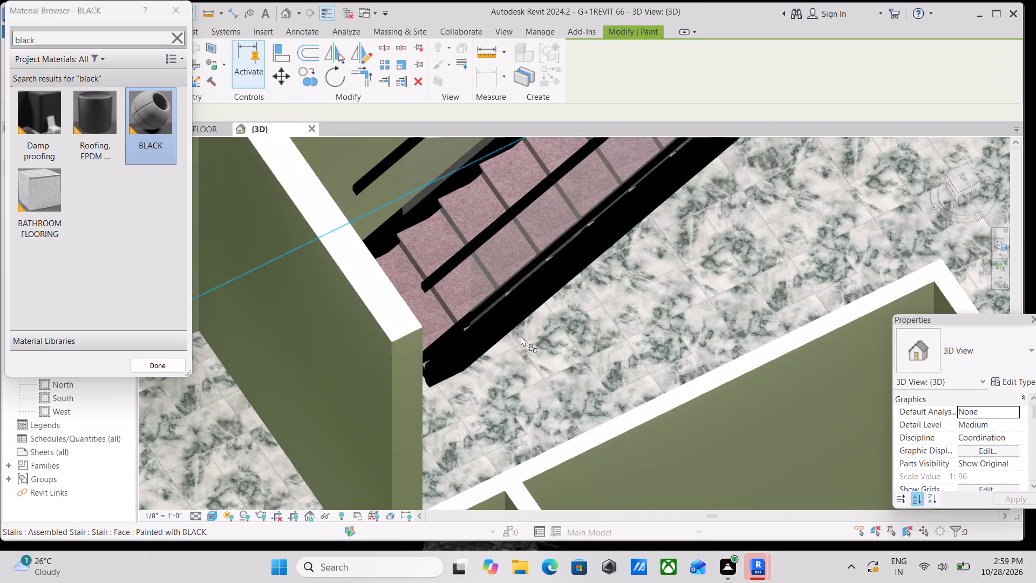
{"action": "scroll", "coordinate": [527, 333], "scroll_direction": "down", "scroll_amount": 8}
{"action": "middle_click_drag", "start_coordinate": [582, 311], "coordinate": [410, 373]}
{"action": "scroll", "coordinate": [463, 315], "scroll_direction": "up", "scroll_amount": 7}
{"action": "key", "text": "Escape"}
Examine the painted staircase and the surrounding interior from several angles, including from above.
{"action": "scroll", "coordinate": [506, 241], "scroll_direction": "down", "scroll_amount": 3}
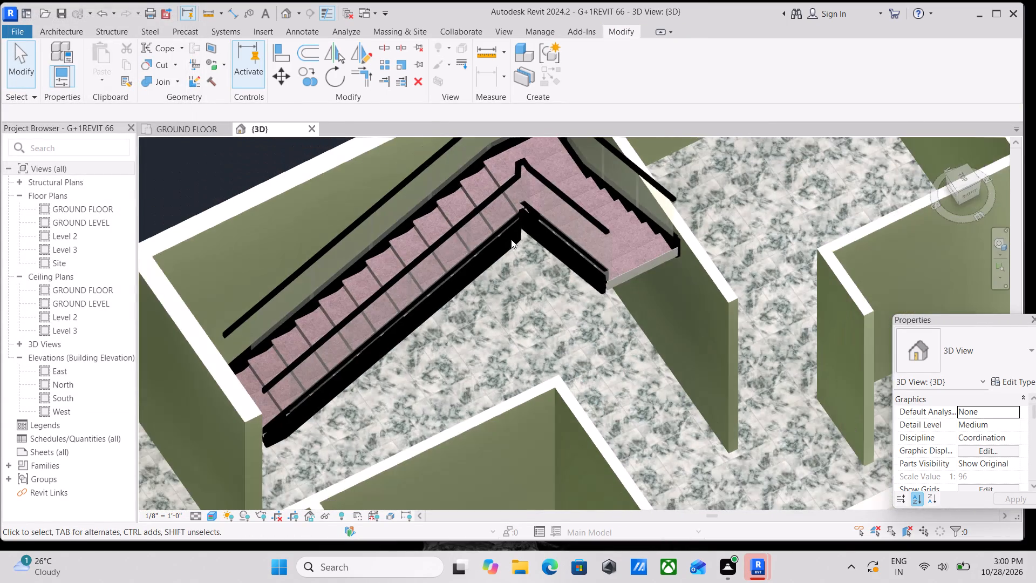
{"action": "scroll", "coordinate": [568, 208], "scroll_direction": "down", "scroll_amount": 4}
{"action": "scroll", "coordinate": [581, 263], "scroll_direction": "down", "scroll_amount": 3}
{"action": "middle_click_drag", "start_coordinate": [517, 326], "coordinate": [521, 327], "text": "shift"}
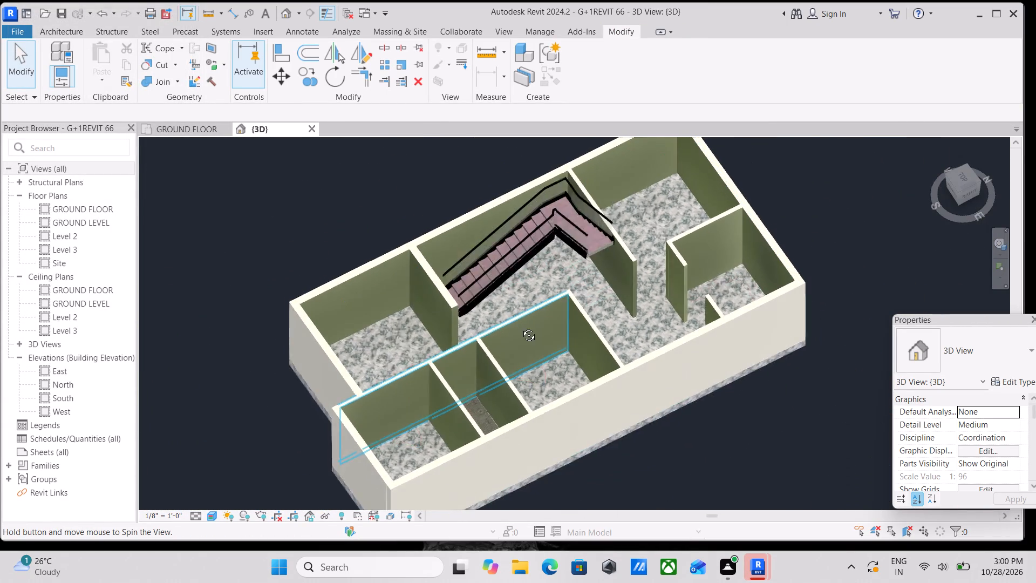
{"action": "middle_click_drag", "start_coordinate": [521, 327], "coordinate": [773, 201], "text": "shift"}
{"action": "middle_click_drag", "start_coordinate": [670, 222], "coordinate": [357, 275], "text": "shift"}
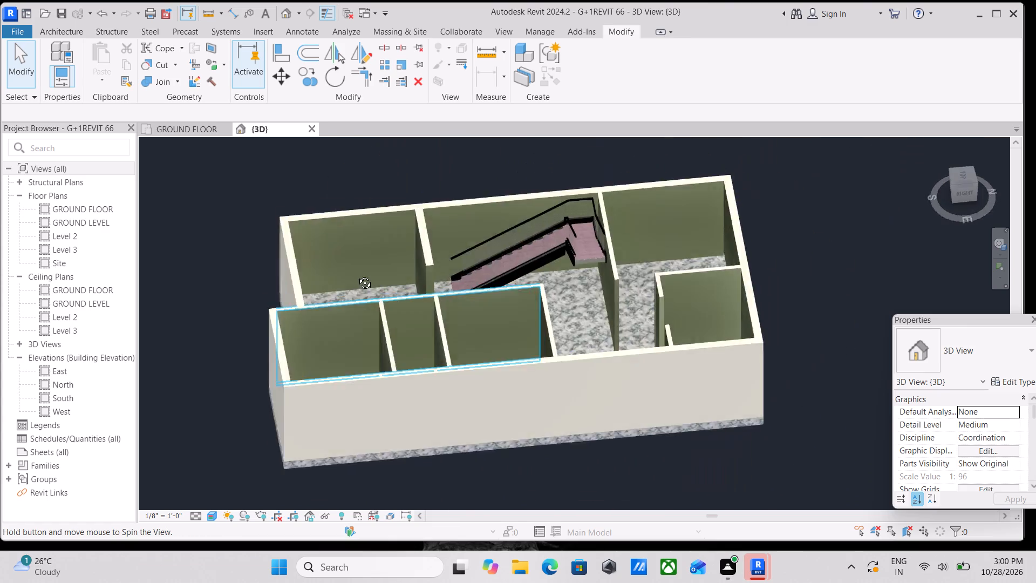
{"action": "middle_click_drag", "start_coordinate": [357, 275], "coordinate": [541, 457], "text": "shift"}
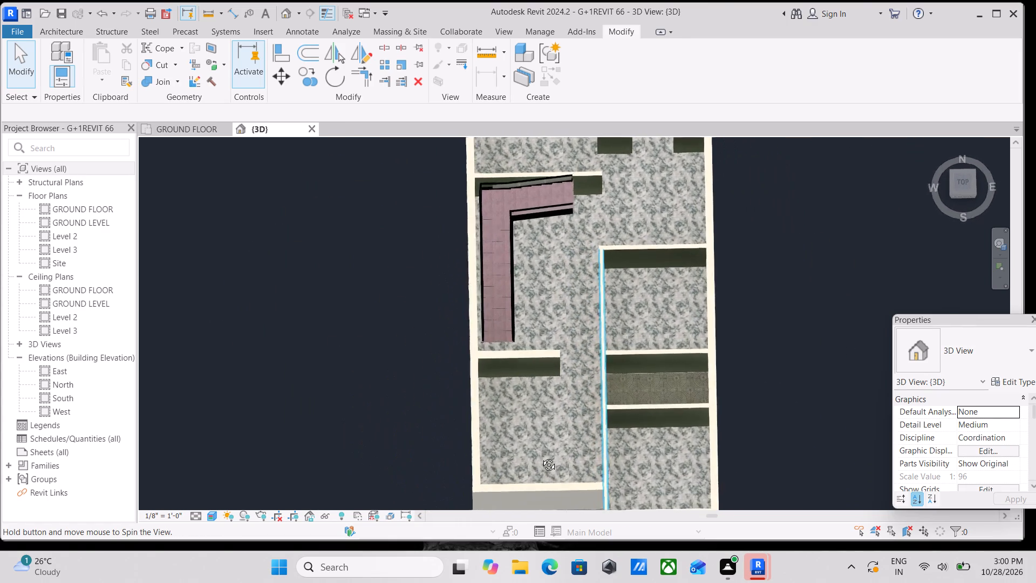
{"action": "middle_click_drag", "start_coordinate": [541, 457], "coordinate": [544, 456], "text": "shift"}
Open the GROUND FLOOR plan and temporarily hide the imported G+1 FLOOR PLAN.dwg drawing.
{"action": "left_click", "coordinate": [184, 123]}
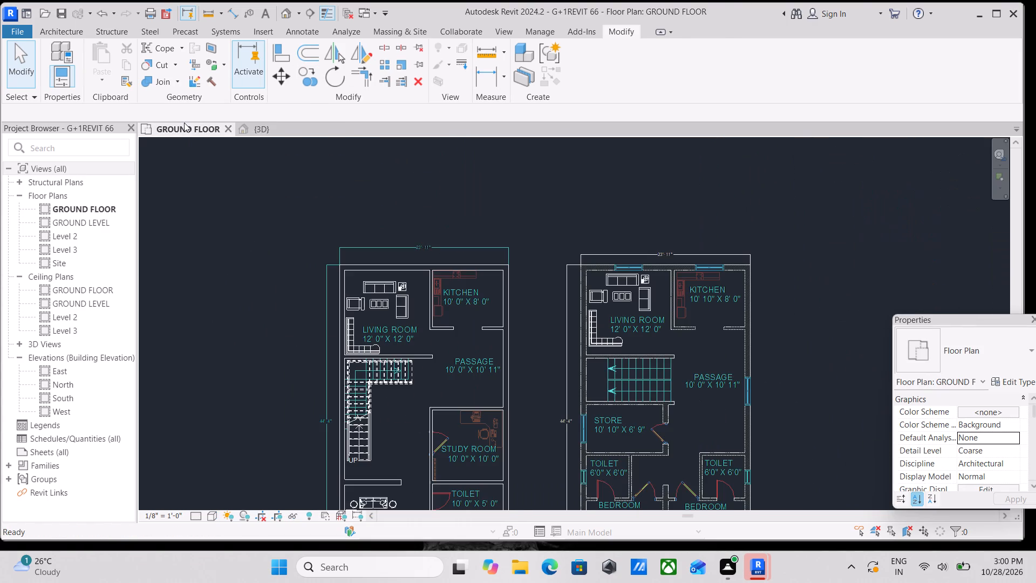
{"action": "left_click", "coordinate": [256, 125]}
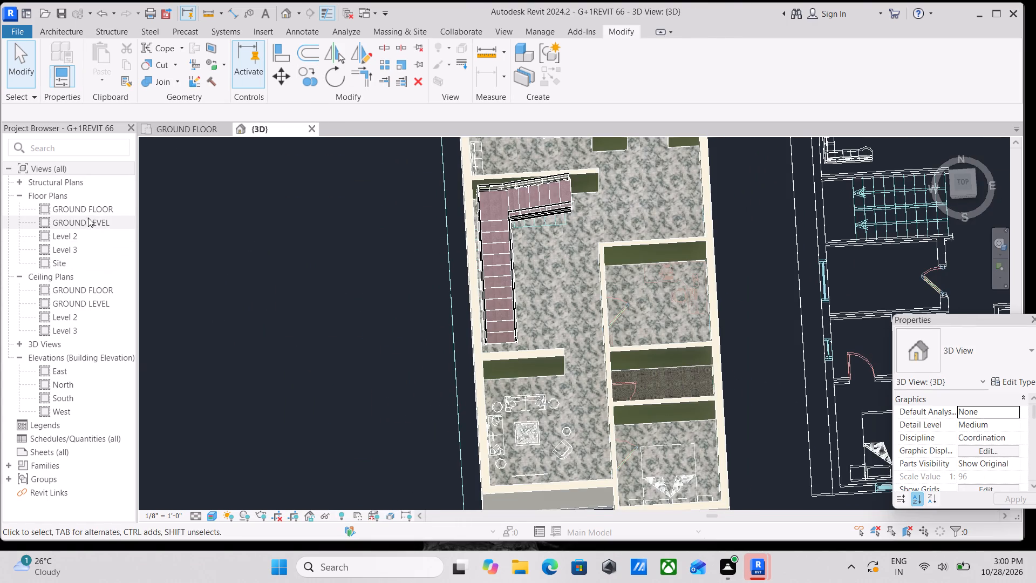
{"action": "double_click", "coordinate": [91, 206]}
{"action": "middle_click_drag", "start_coordinate": [466, 282], "coordinate": [451, 213]}
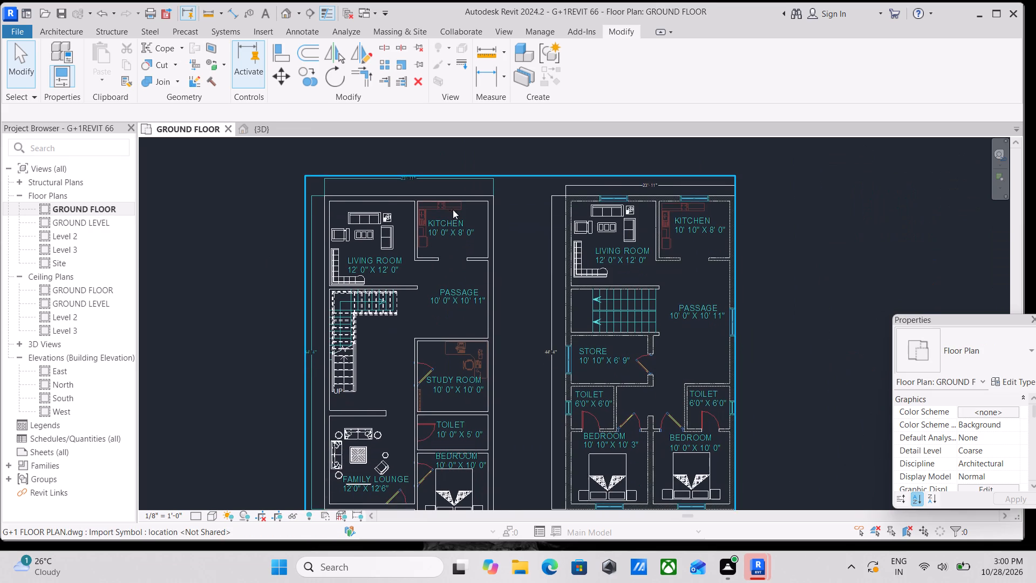
{"action": "left_click", "coordinate": [727, 219]}
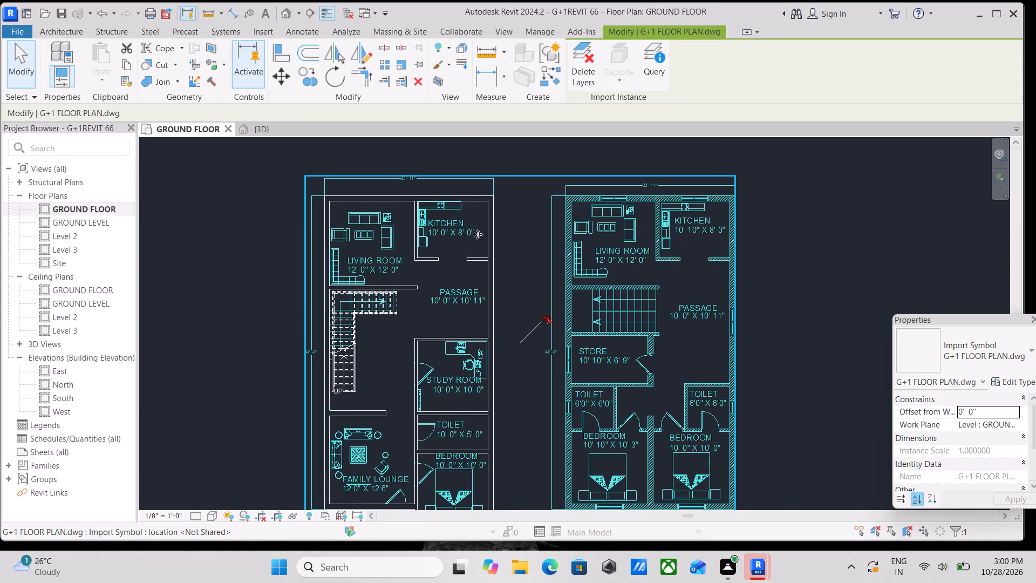
{"action": "type", "text": "hh"}
{"action": "middle_click_drag", "start_coordinate": [428, 247], "coordinate": [526, 244]}
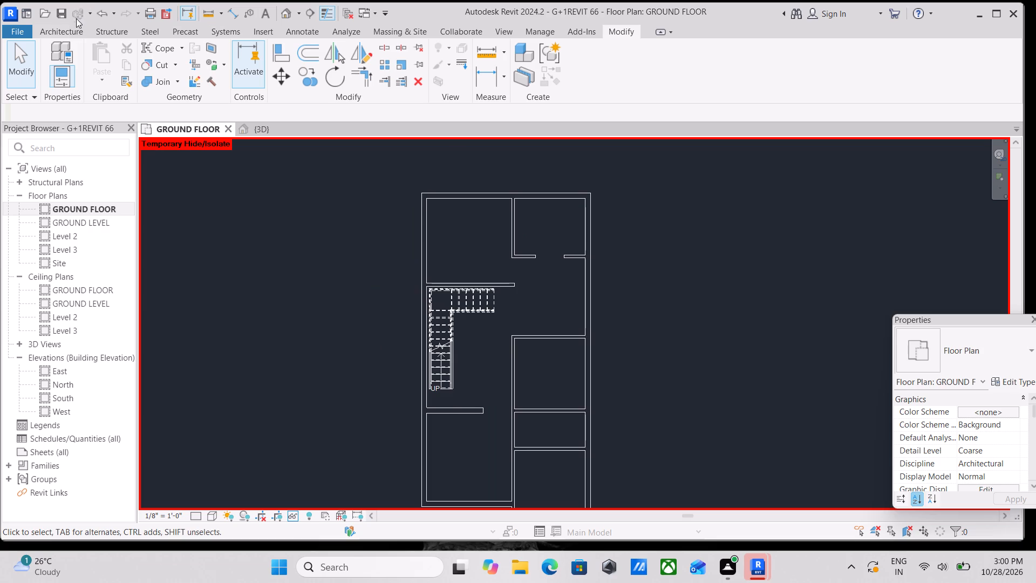
Draw a room separation line about 3'-7" long from the living room's lower wall end to the kitchen wall corner.
{"action": "left_click", "coordinate": [64, 28]}
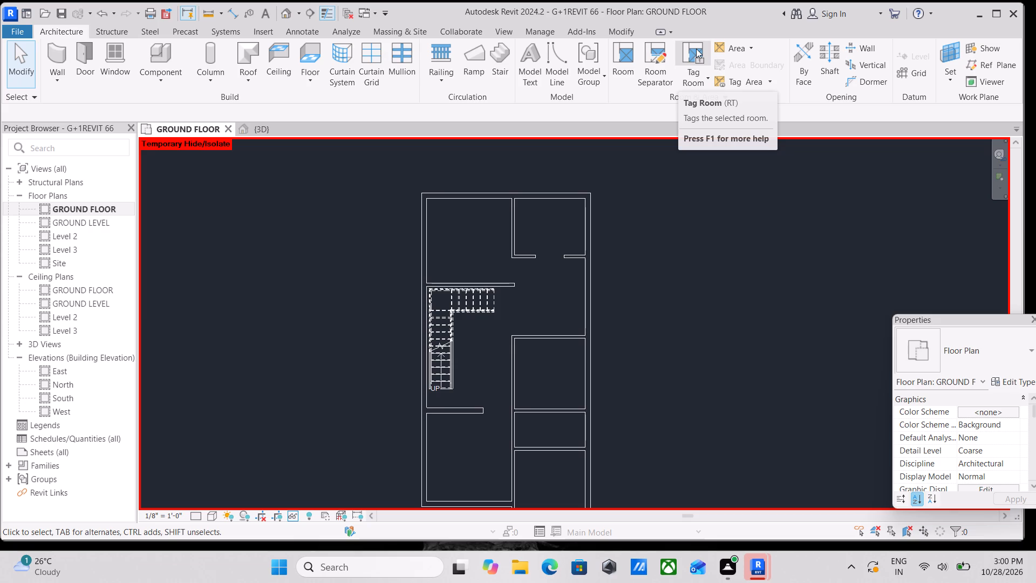
{"action": "left_click", "coordinate": [661, 67]}
{"action": "scroll", "coordinate": [508, 294], "scroll_direction": "up", "scroll_amount": 10}
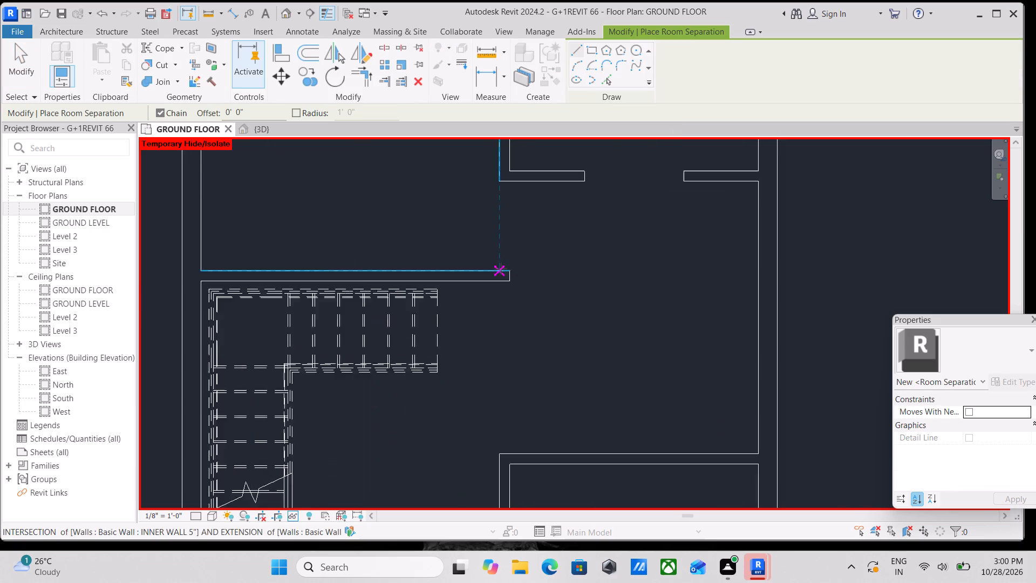
{"action": "scroll", "coordinate": [501, 269], "scroll_direction": "up", "scroll_amount": 1}
{"action": "left_click", "coordinate": [513, 266]}
{"action": "middle_click_drag", "start_coordinate": [528, 178], "coordinate": [508, 284]}
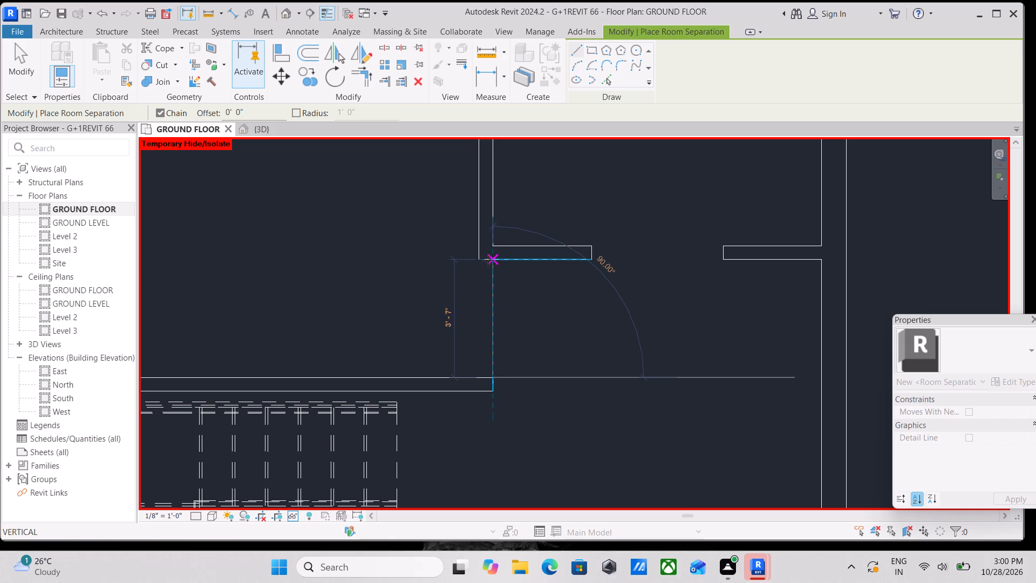
{"action": "left_click", "coordinate": [488, 260]}
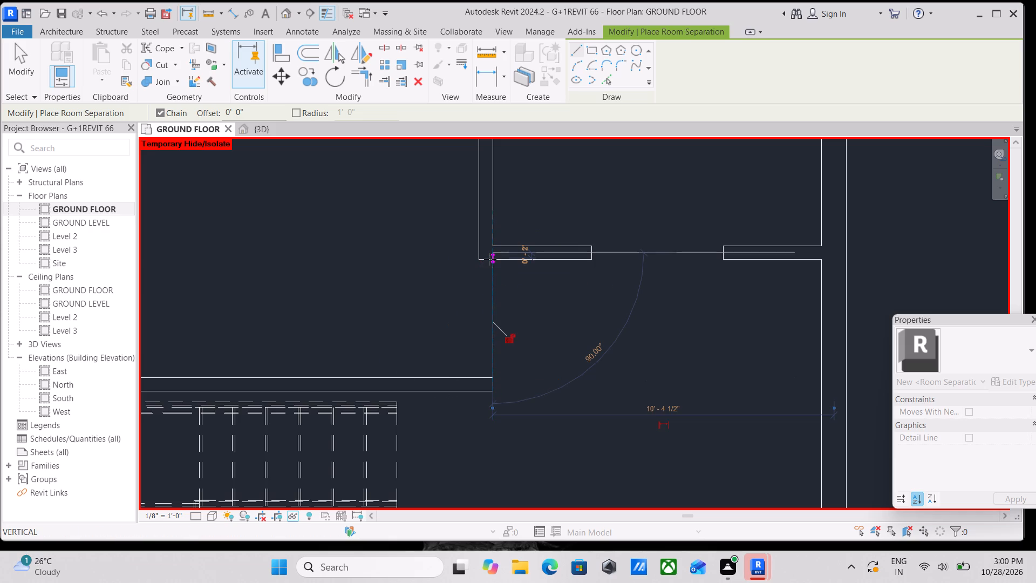
{"action": "key", "text": "Escape"}
Draw a room separation line about 4'-0" long across the kitchen opening.
{"action": "left_click", "coordinate": [590, 263]}
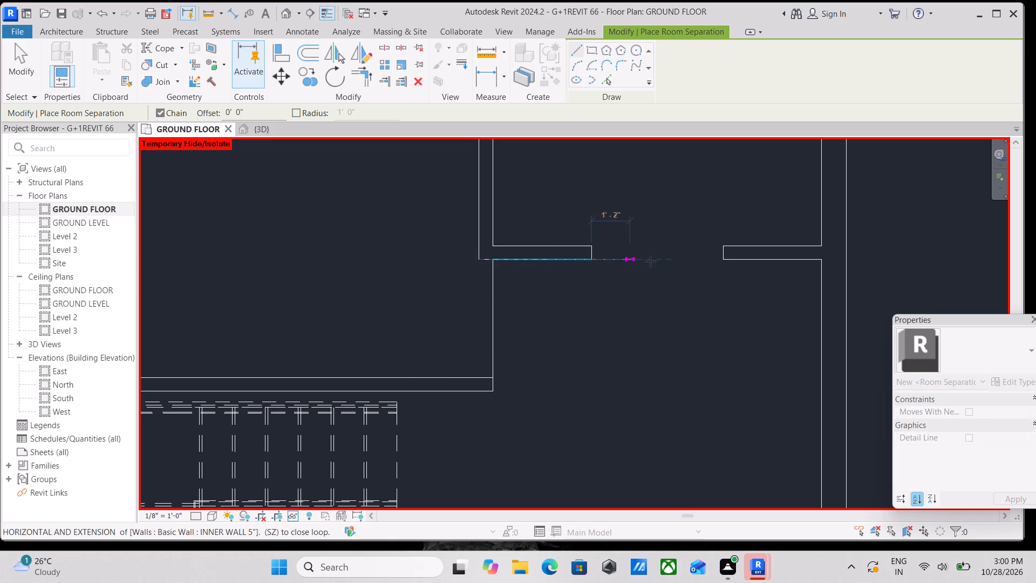
{"action": "left_click", "coordinate": [725, 262]}
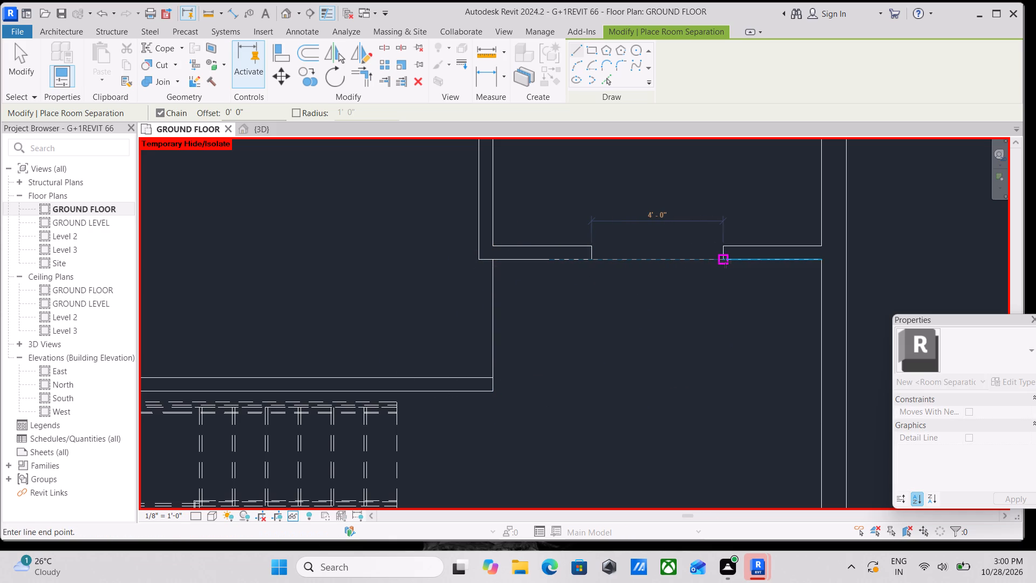
{"action": "key", "text": "Escape"}
Draw a room separation line across the family lounge opening, from the short wall's end to the study room wall.
{"action": "scroll", "coordinate": [493, 284], "scroll_direction": "down", "scroll_amount": 9}
{"action": "middle_click_drag", "start_coordinate": [437, 317], "coordinate": [445, 270]}
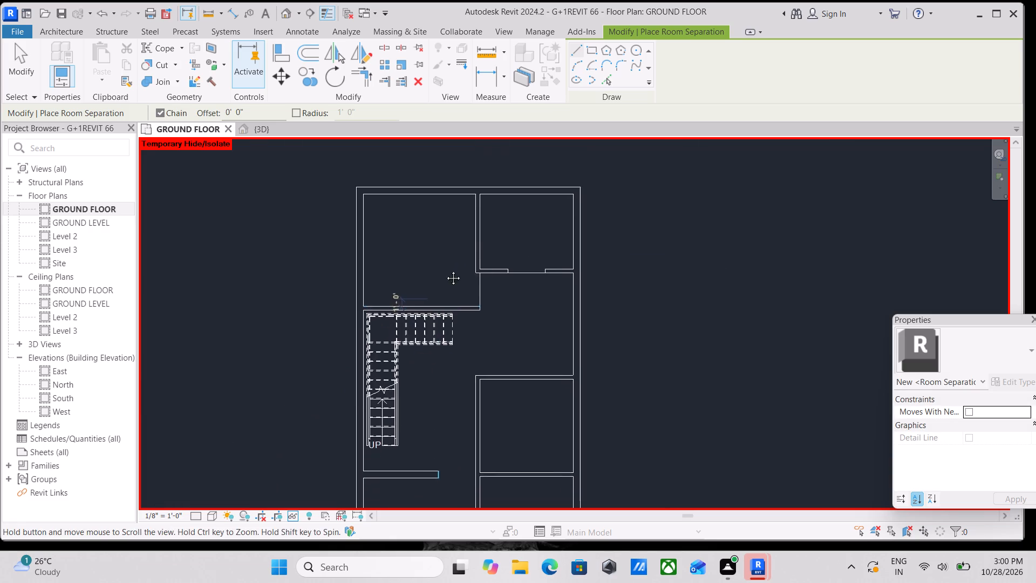
{"action": "middle_click_drag", "start_coordinate": [445, 270], "coordinate": [459, 226]}
{"action": "scroll", "coordinate": [445, 363], "scroll_direction": "down", "scroll_amount": 1}
{"action": "middle_click_drag", "start_coordinate": [445, 363], "coordinate": [500, 299]}
{"action": "scroll", "coordinate": [513, 328], "scroll_direction": "up", "scroll_amount": 3}
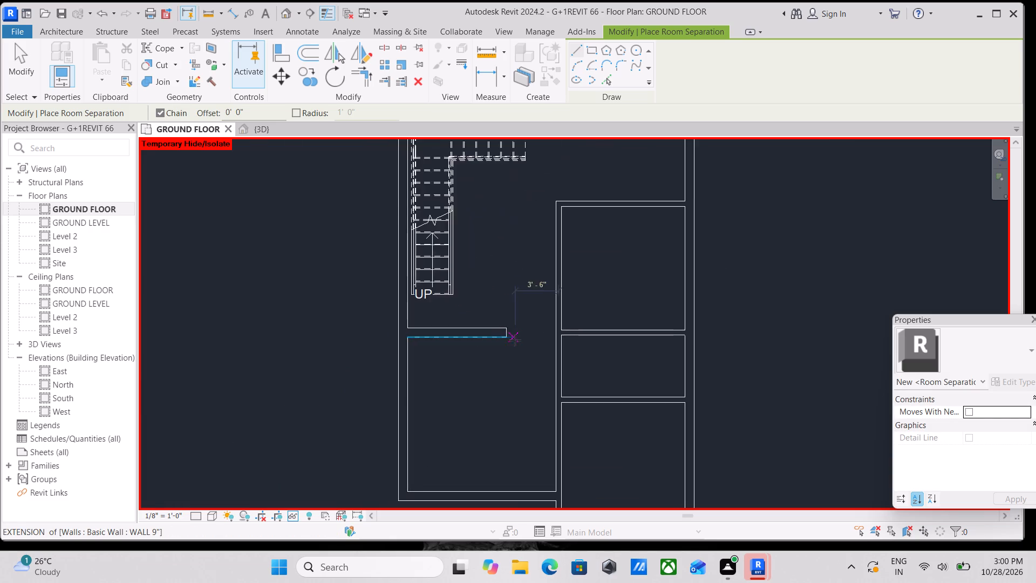
{"action": "scroll", "coordinate": [515, 340], "scroll_direction": "up", "scroll_amount": 3}
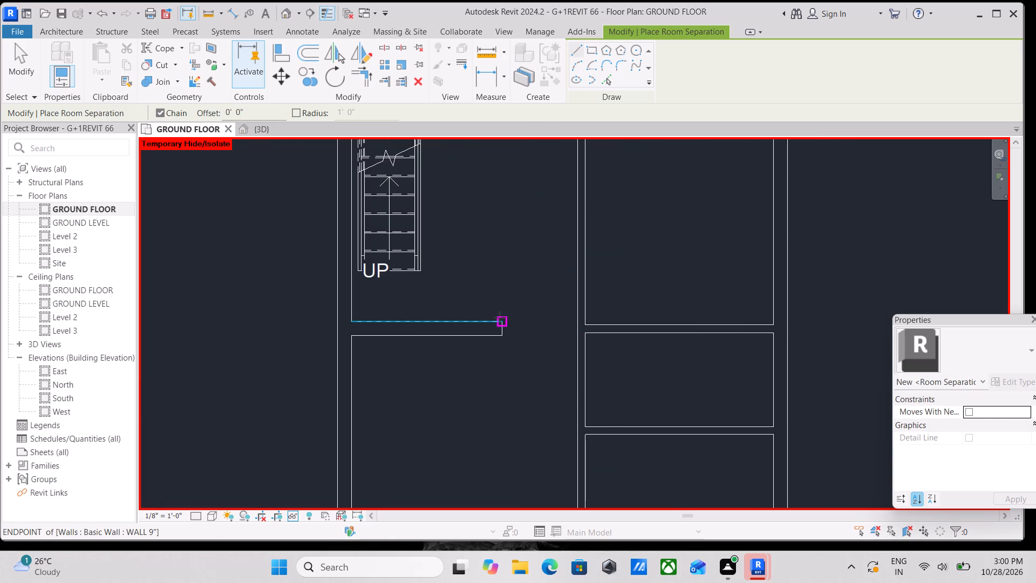
{"action": "left_click", "coordinate": [500, 317]}
{"action": "left_click", "coordinate": [580, 320]}
{"action": "key", "text": "Escape"}
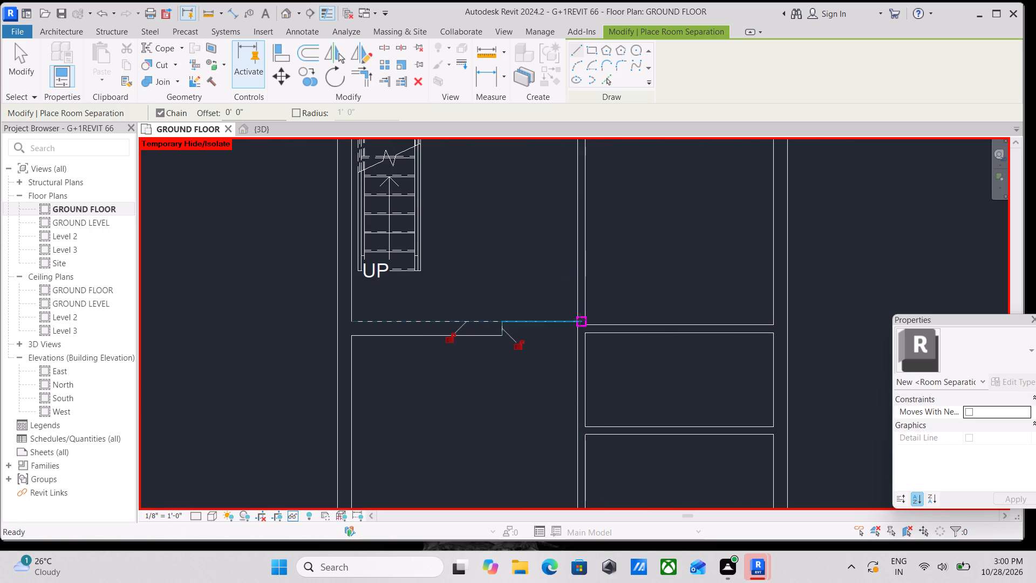
Draw a room separation line about 7'-0" long between the stair area and passage, from the living room wall end to the study room wall.
{"action": "scroll", "coordinate": [584, 238], "scroll_direction": "down", "scroll_amount": 3}
{"action": "middle_click_drag", "start_coordinate": [584, 238], "coordinate": [563, 289]}
{"action": "scroll", "coordinate": [576, 219], "scroll_direction": "down", "scroll_amount": 4}
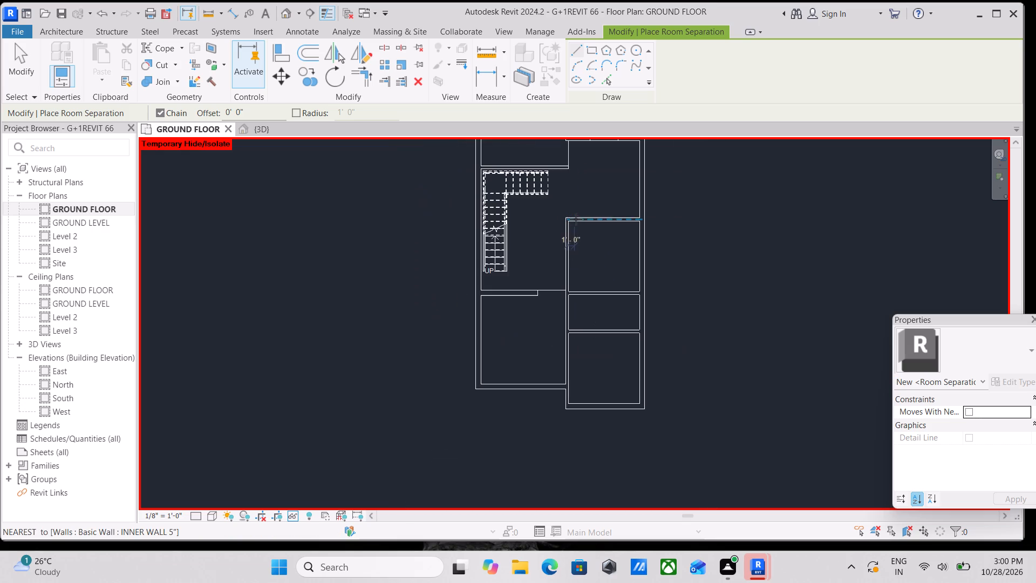
{"action": "middle_click_drag", "start_coordinate": [514, 174], "coordinate": [500, 311]}
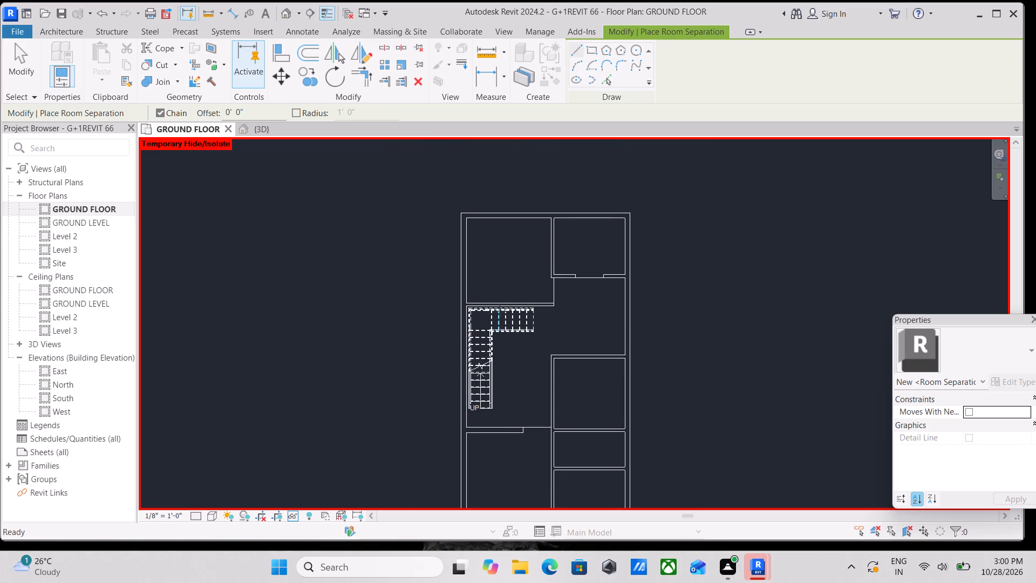
{"action": "scroll", "coordinate": [567, 374], "scroll_direction": "up", "scroll_amount": 6}
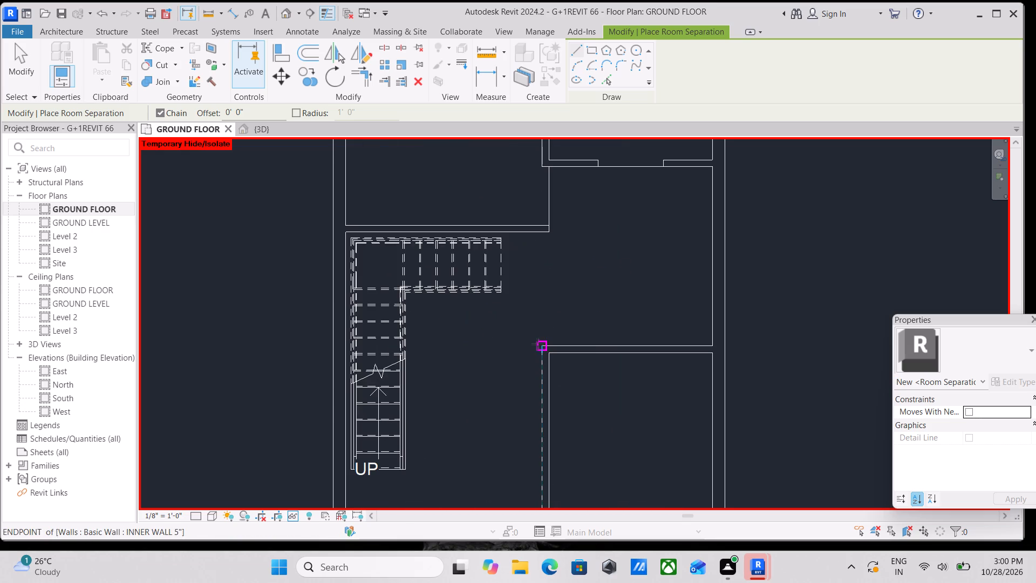
{"action": "left_click", "coordinate": [541, 343]}
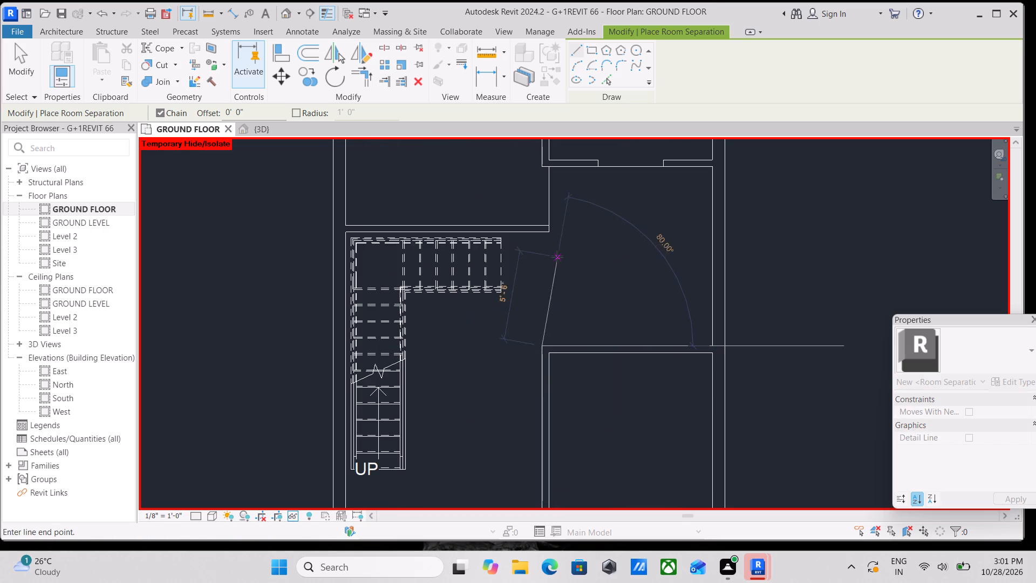
{"action": "key", "text": "Escape"}
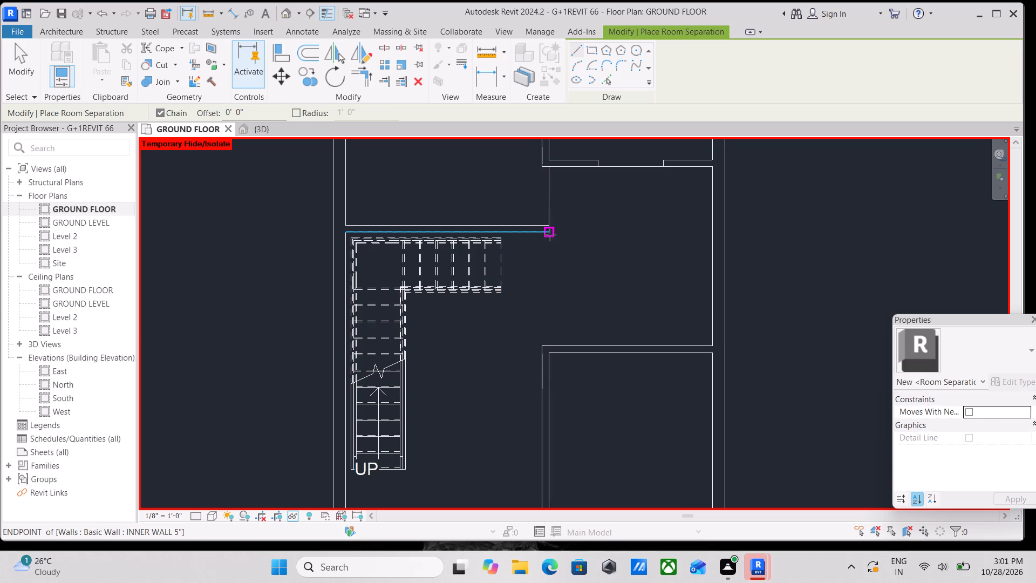
{"action": "left_click", "coordinate": [550, 233]}
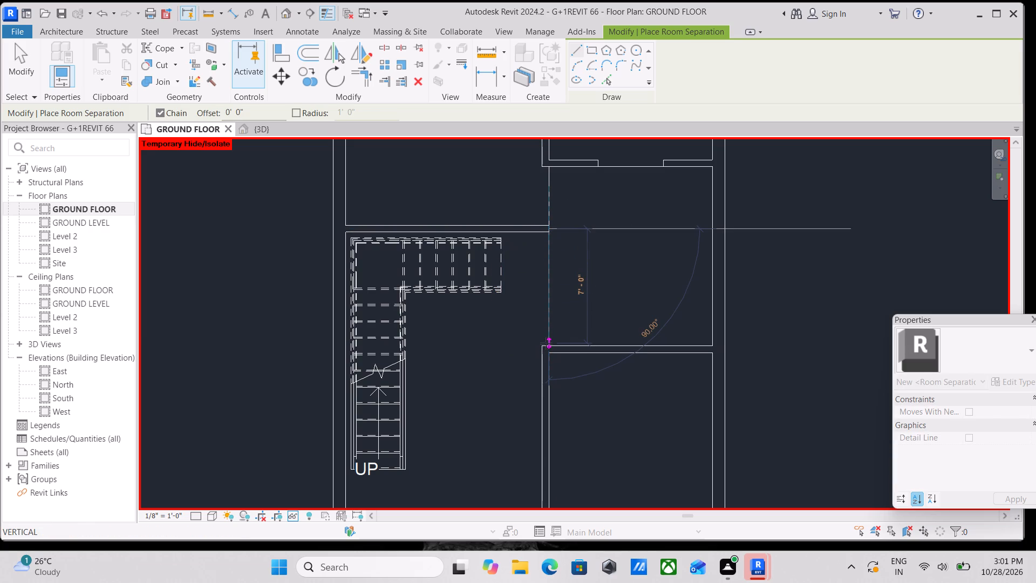
{"action": "left_click", "coordinate": [548, 347]}
{"action": "key", "text": "Escape"}
{"action": "key", "text": "Escape"}
Check the room boundaries and separation lines across the whole ground floor plan.
{"action": "scroll", "coordinate": [571, 230], "scroll_direction": "down", "scroll_amount": 4}
{"action": "middle_click_drag", "start_coordinate": [571, 230], "coordinate": [558, 370]}
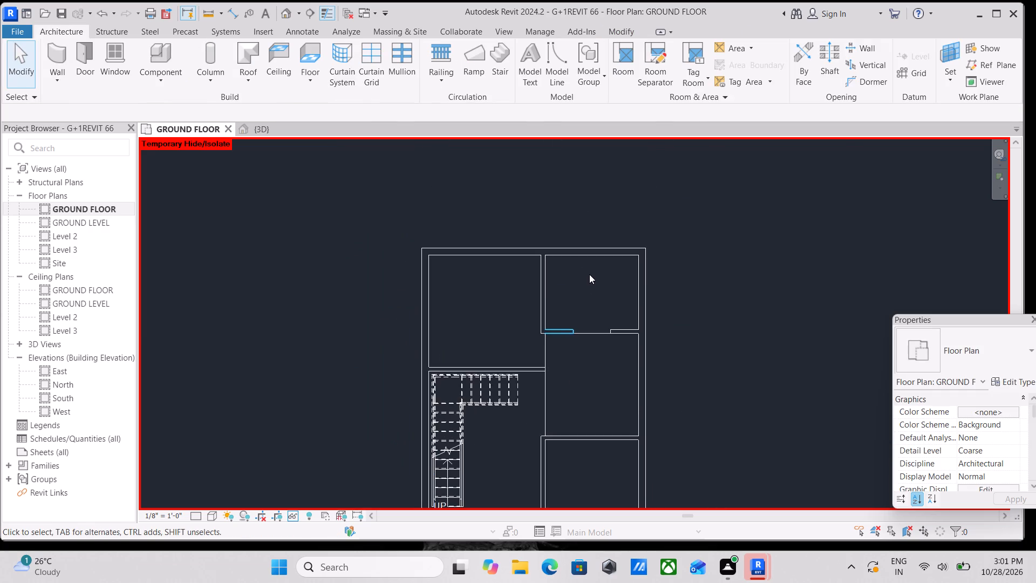
{"action": "scroll", "coordinate": [589, 274], "scroll_direction": "down", "scroll_amount": 2}
{"action": "middle_click_drag", "start_coordinate": [588, 271], "coordinate": [510, 182]}
{"action": "middle_click_drag", "start_coordinate": [396, 344], "coordinate": [397, 231]}
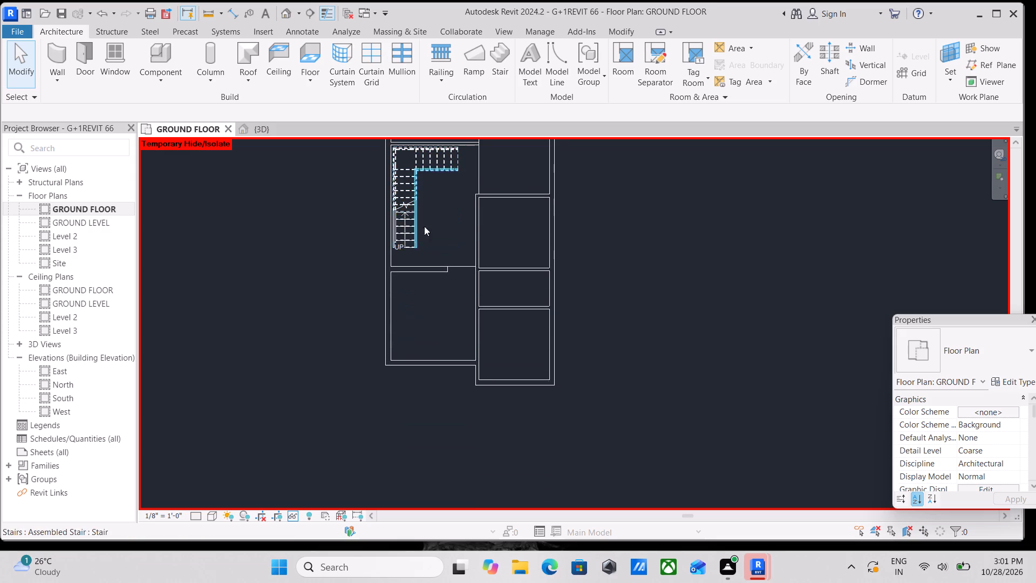
{"action": "scroll", "coordinate": [474, 281], "scroll_direction": "up", "scroll_amount": 2}
{"action": "middle_click_drag", "start_coordinate": [340, 283], "coordinate": [406, 415]}
{"action": "scroll", "coordinate": [501, 291], "scroll_direction": "down", "scroll_amount": 2}
{"action": "middle_click_drag", "start_coordinate": [501, 291], "coordinate": [504, 316]}
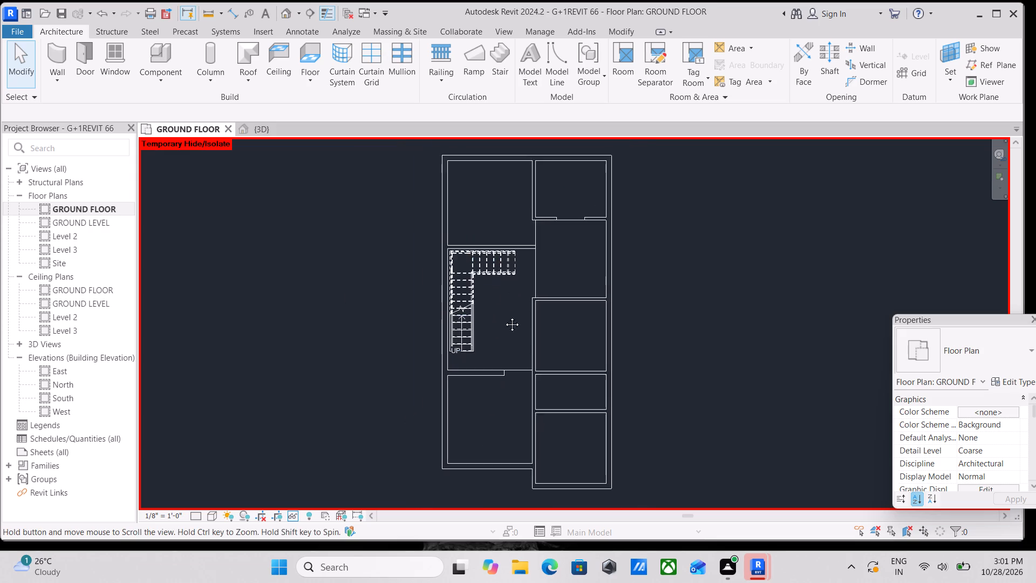
{"action": "middle_click_drag", "start_coordinate": [504, 316], "coordinate": [516, 384]}
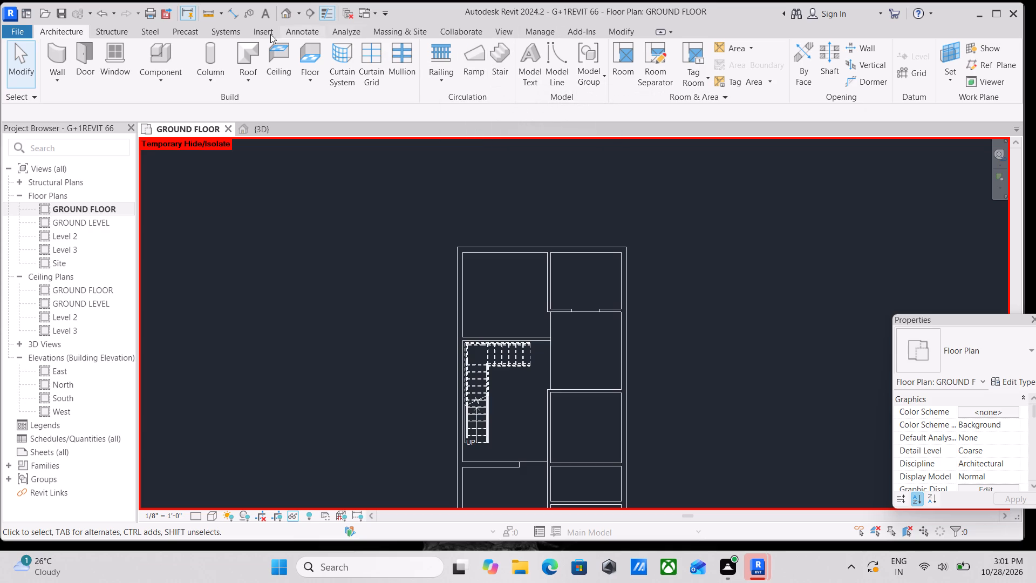
Place tagged rooms automatically in all enclosed areas of the GROUND FLOOR plan.
{"action": "left_click", "coordinate": [631, 71]}
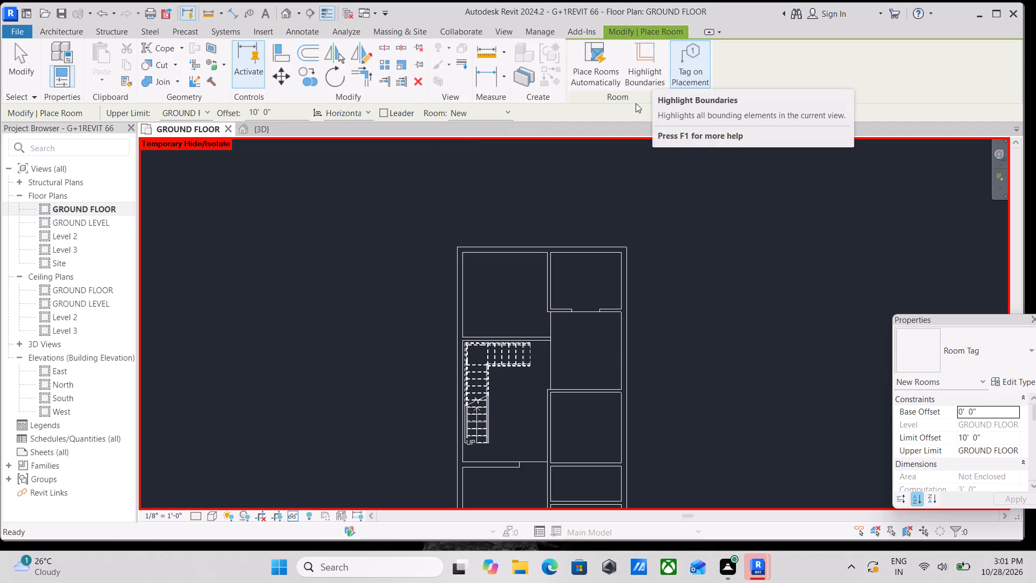
{"action": "left_click", "coordinate": [602, 67]}
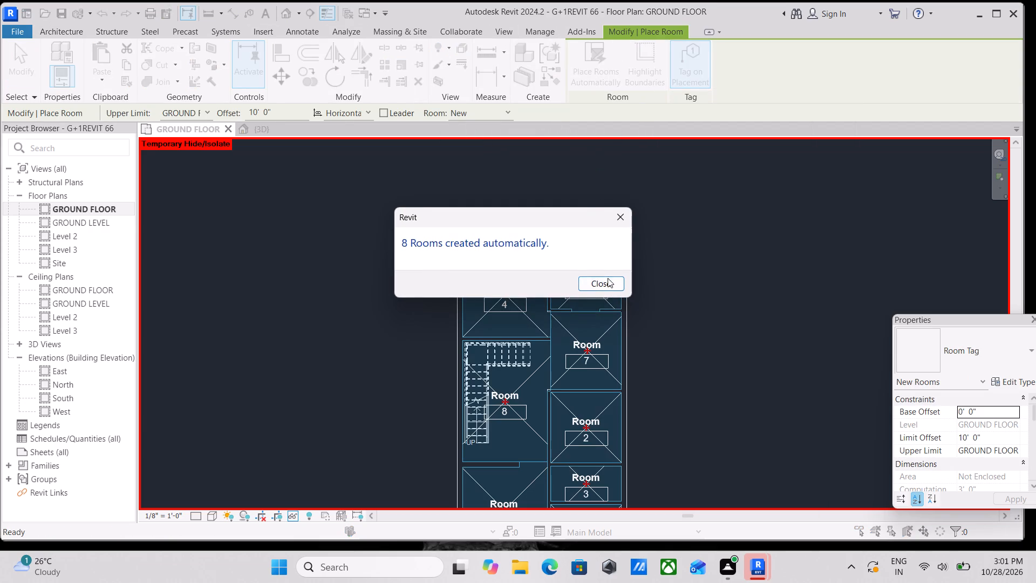
{"action": "left_click", "coordinate": [602, 284]}
Inspect the placed room tags and look through the project's family categories for the room tag family.
{"action": "scroll", "coordinate": [506, 320], "scroll_direction": "up", "scroll_amount": 3}
{"action": "scroll", "coordinate": [505, 262], "scroll_direction": "up", "scroll_amount": 5}
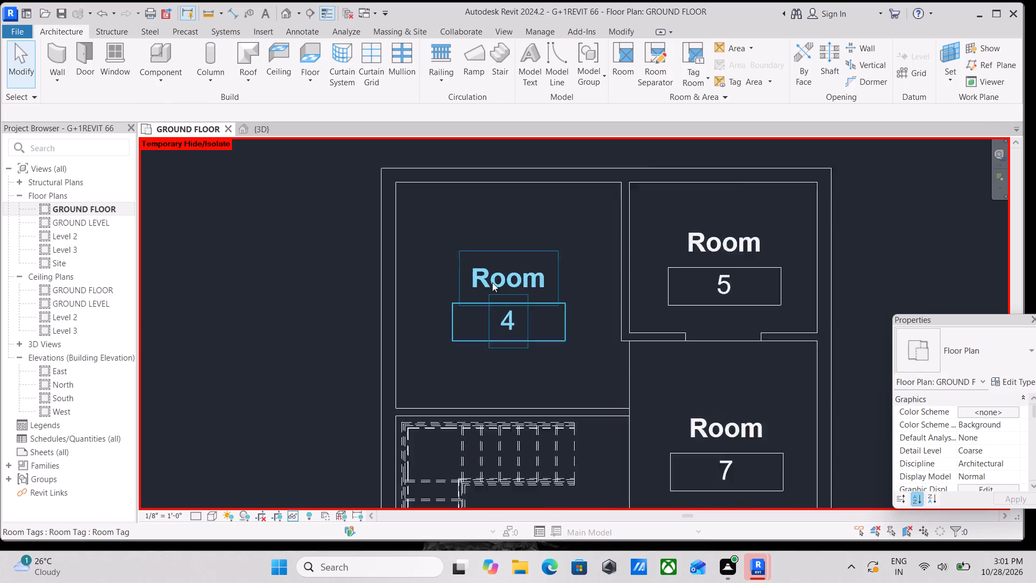
{"action": "scroll", "coordinate": [492, 282], "scroll_direction": "up", "scroll_amount": 3}
{"action": "scroll", "coordinate": [490, 290], "scroll_direction": "down", "scroll_amount": 8}
{"action": "left_click", "coordinate": [516, 282]}
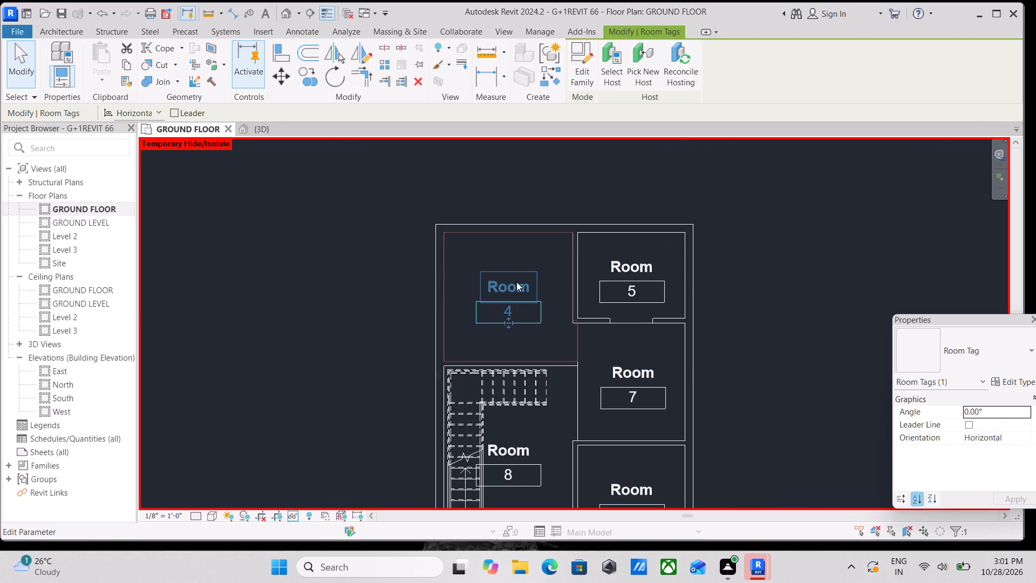
{"action": "scroll", "coordinate": [23, 360], "scroll_direction": "down", "scroll_amount": 3}
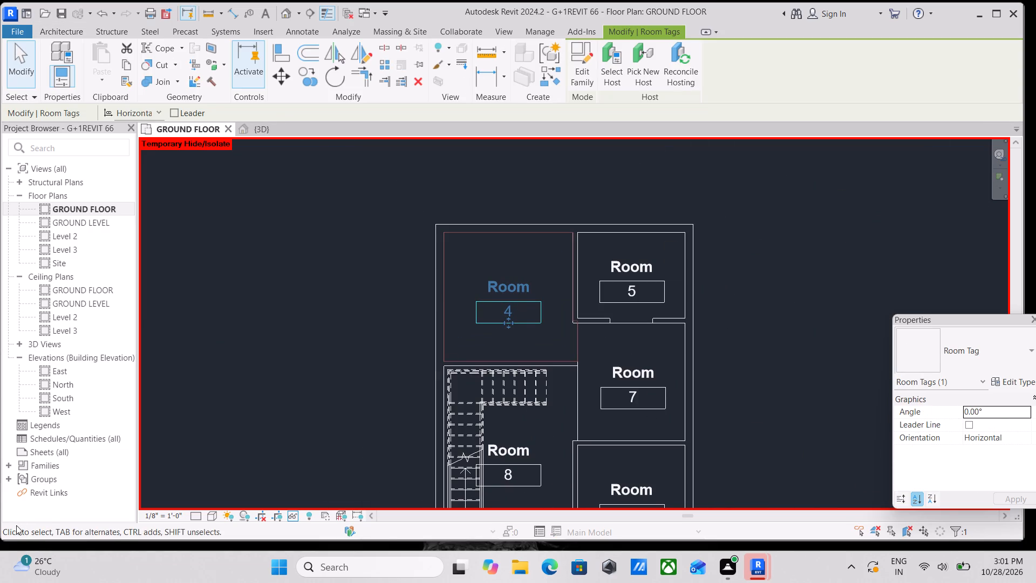
{"action": "left_click", "coordinate": [8, 465]}
{"action": "scroll", "coordinate": [31, 464], "scroll_direction": "down", "scroll_amount": 3}
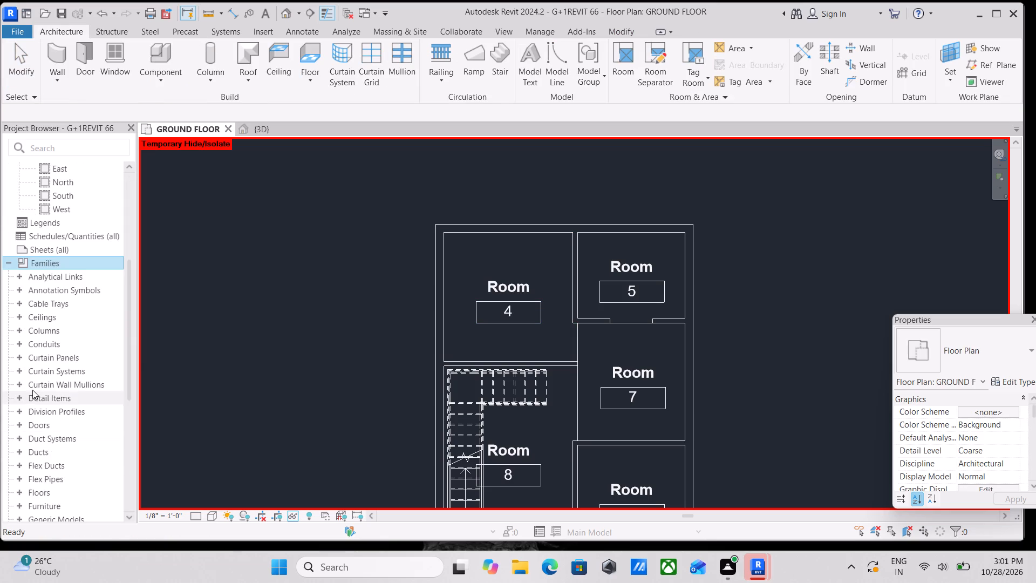
{"action": "scroll", "coordinate": [31, 388], "scroll_direction": "down", "scroll_amount": 4}
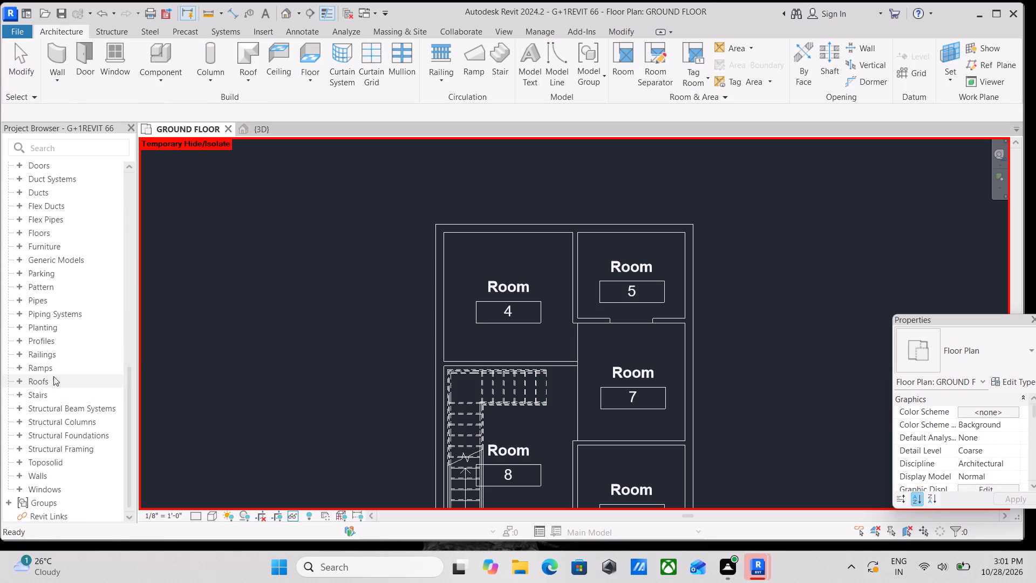
{"action": "scroll", "coordinate": [60, 372], "scroll_direction": "down", "scroll_amount": 2}
{"action": "scroll", "coordinate": [49, 321], "scroll_direction": "up", "scroll_amount": 1}
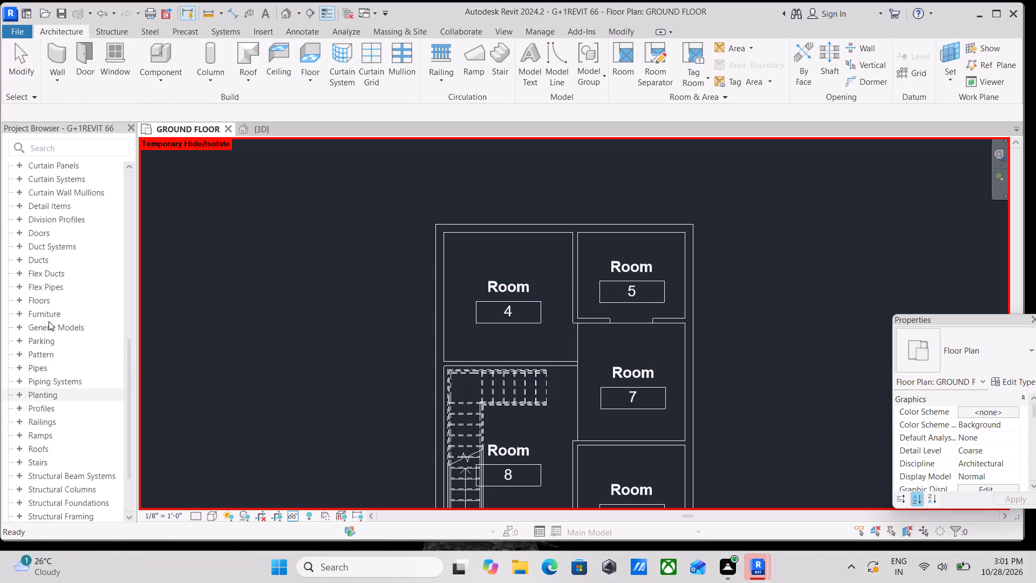
{"action": "scroll", "coordinate": [49, 321], "scroll_direction": "up", "scroll_amount": 4}
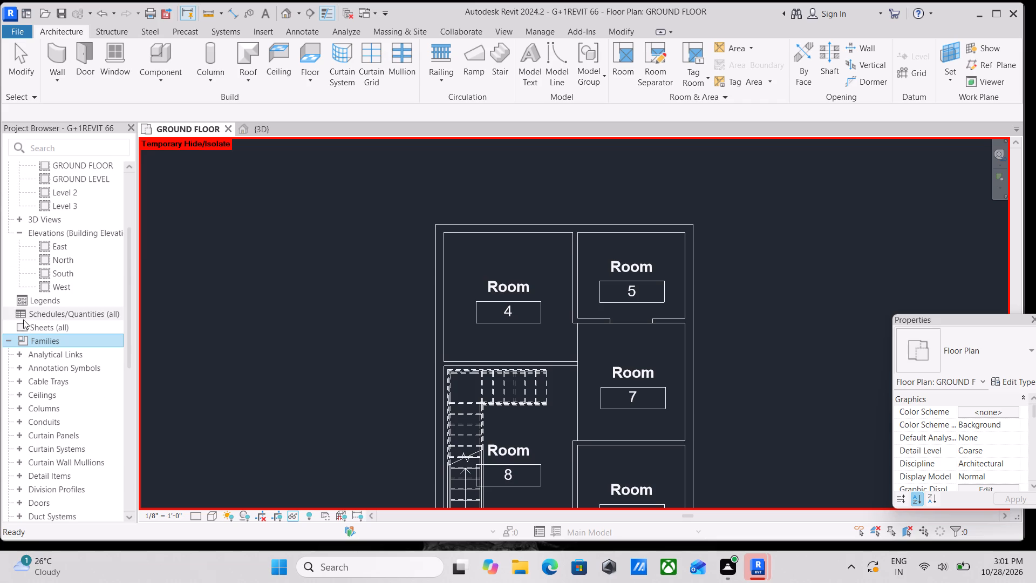
{"action": "scroll", "coordinate": [44, 303], "scroll_direction": "up", "scroll_amount": 2}
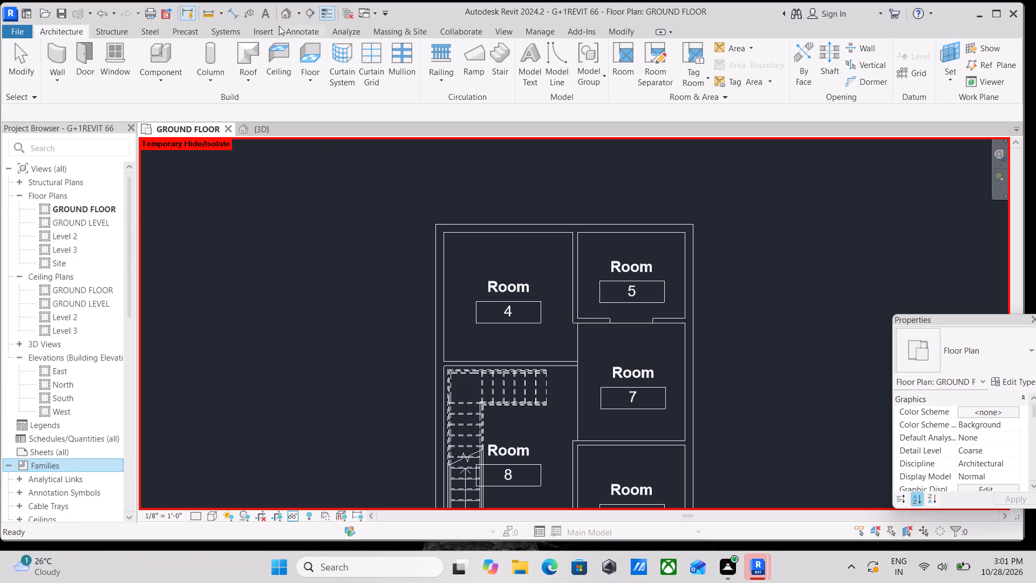
Examine the graphics and text parameters of the 1/4" Arial text type.
{"action": "left_click", "coordinate": [311, 31]}
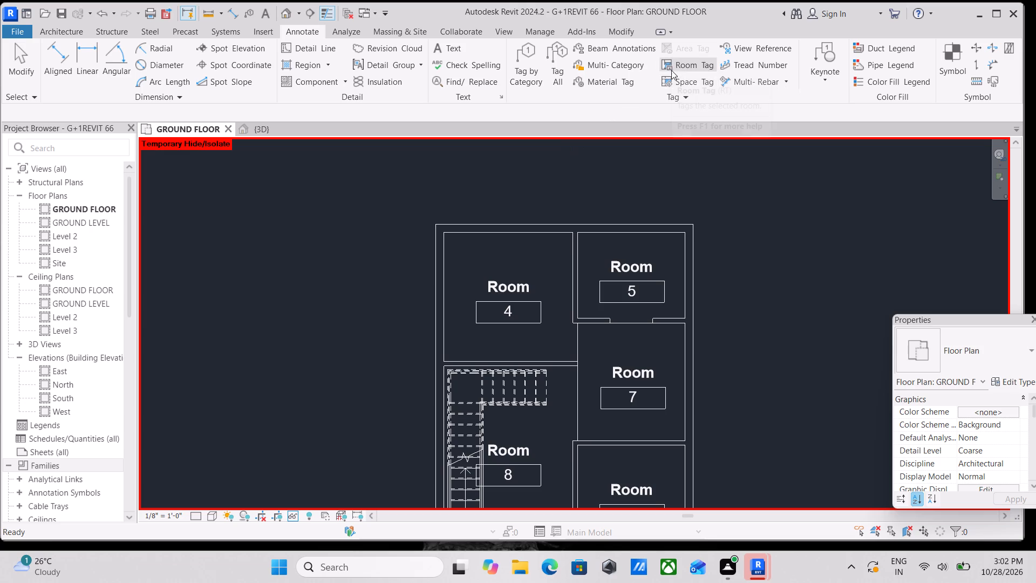
{"action": "left_click", "coordinate": [681, 100]}
{"action": "left_click", "coordinate": [681, 100]}
{"action": "left_click", "coordinate": [468, 98]}
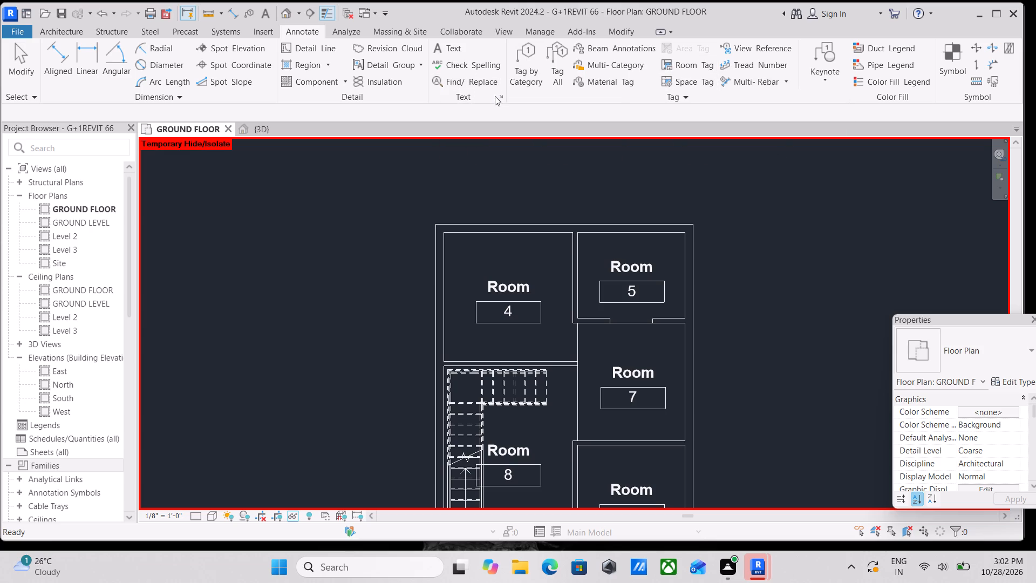
{"action": "left_click", "coordinate": [501, 98]}
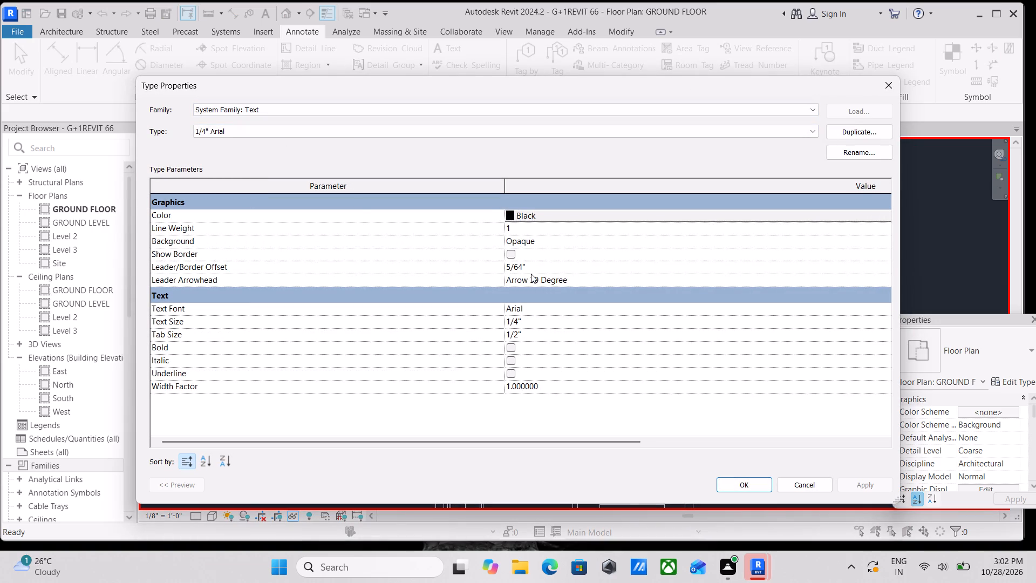
{"action": "scroll", "coordinate": [531, 274], "scroll_direction": "down", "scroll_amount": 1}
{"action": "scroll", "coordinate": [531, 274], "scroll_direction": "up", "scroll_amount": 4}
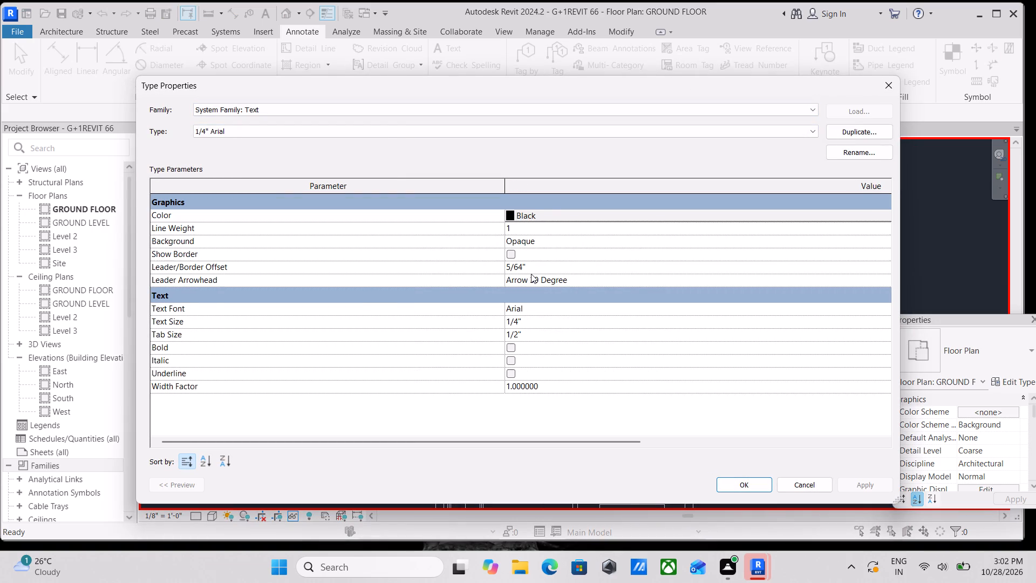
{"action": "scroll", "coordinate": [531, 274], "scroll_direction": "up", "scroll_amount": 2}
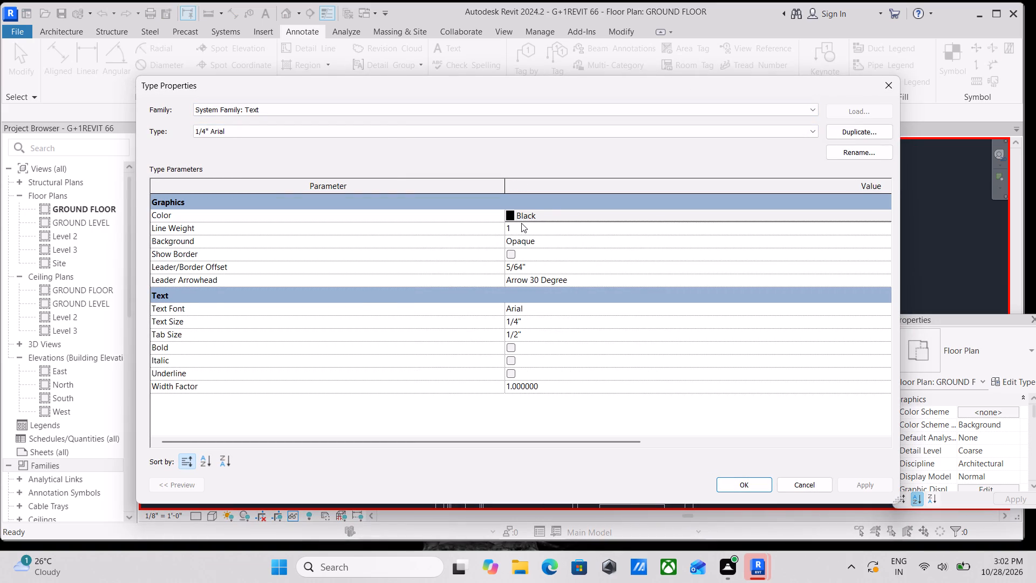
{"action": "left_click", "coordinate": [521, 223]}
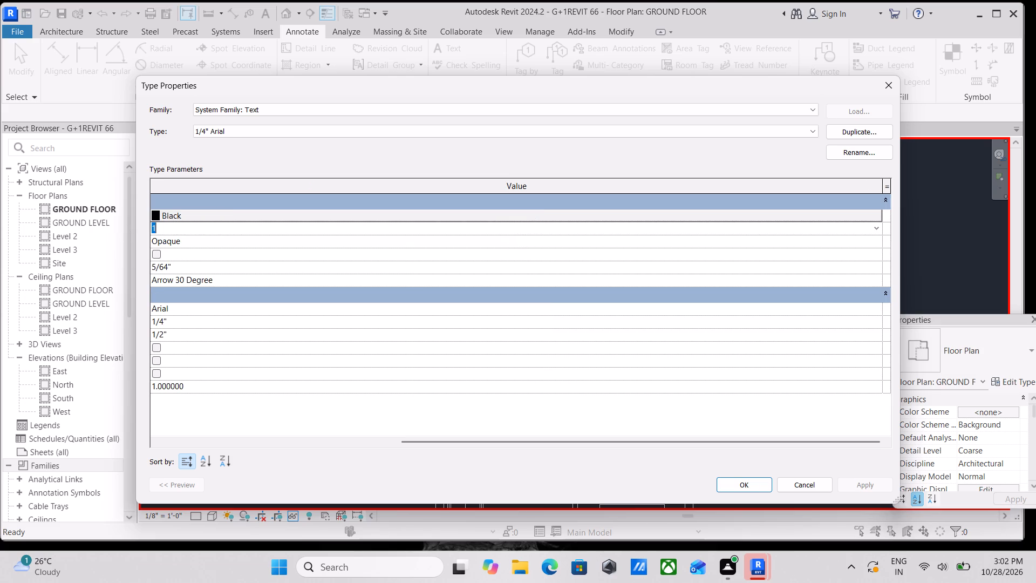
{"action": "scroll", "coordinate": [265, 243], "scroll_direction": "down", "scroll_amount": 3}
{"action": "scroll", "coordinate": [193, 360], "scroll_direction": "down", "scroll_amount": 4}
{"action": "scroll", "coordinate": [257, 338], "scroll_direction": "up", "scroll_amount": 2}
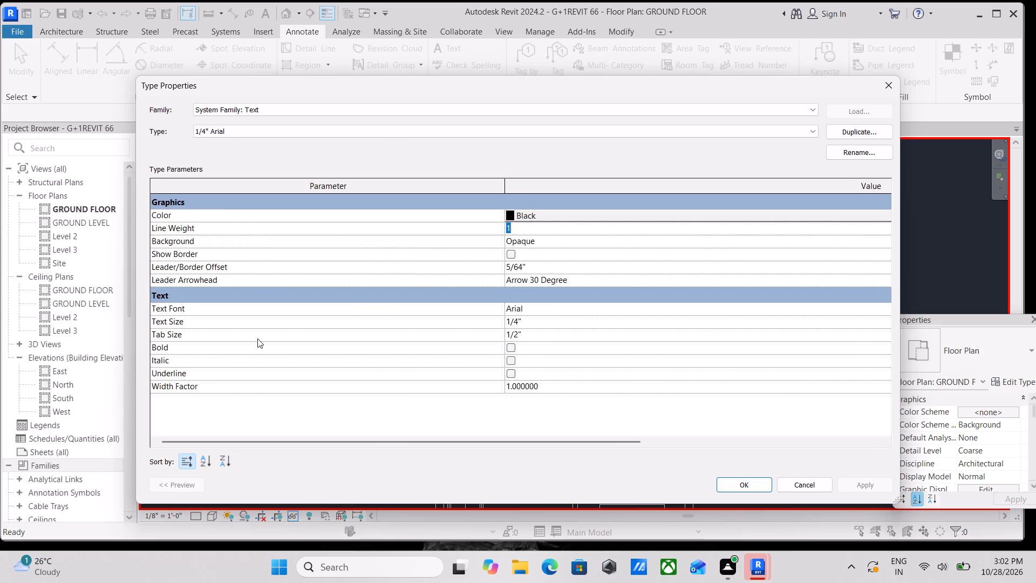
{"action": "scroll", "coordinate": [257, 338], "scroll_direction": "up", "scroll_amount": 1}
{"action": "scroll", "coordinate": [257, 338], "scroll_direction": "down", "scroll_amount": 3}
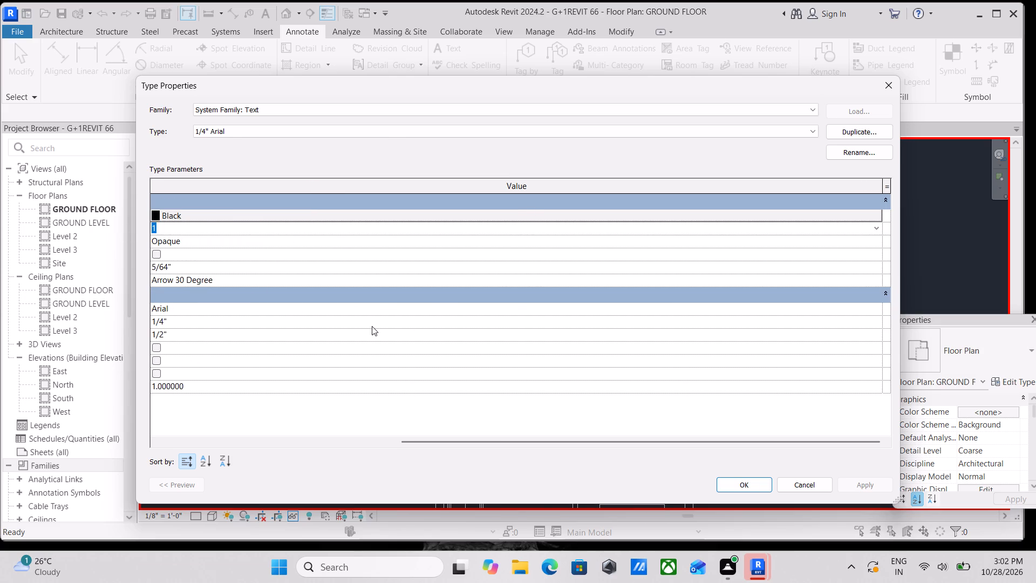
{"action": "scroll", "coordinate": [372, 326], "scroll_direction": "down", "scroll_amount": 1}
{"action": "middle_click_drag", "start_coordinate": [372, 326], "coordinate": [206, 327]}
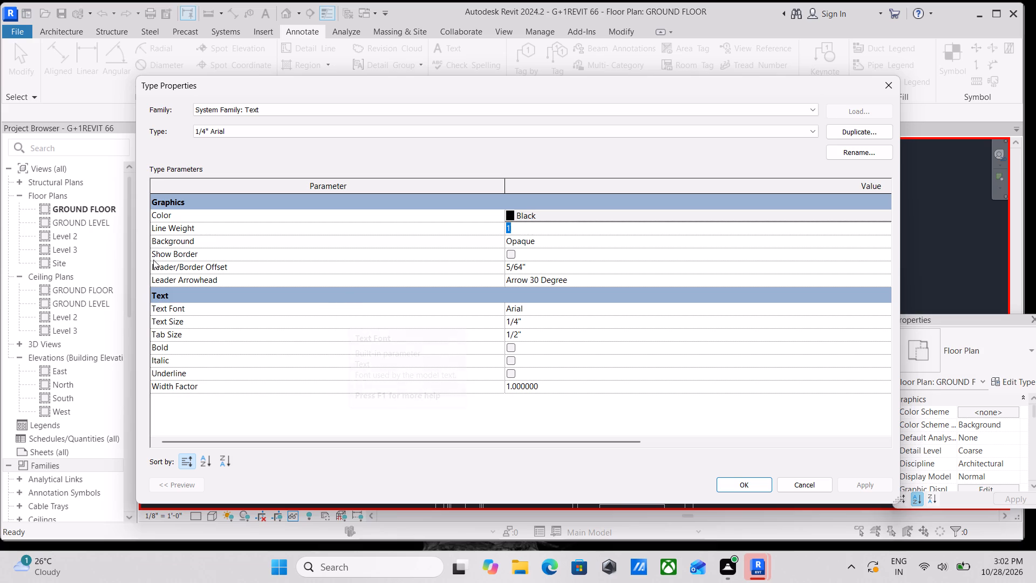
{"action": "left_click_drag", "start_coordinate": [134, 254], "coordinate": [53, 252]}
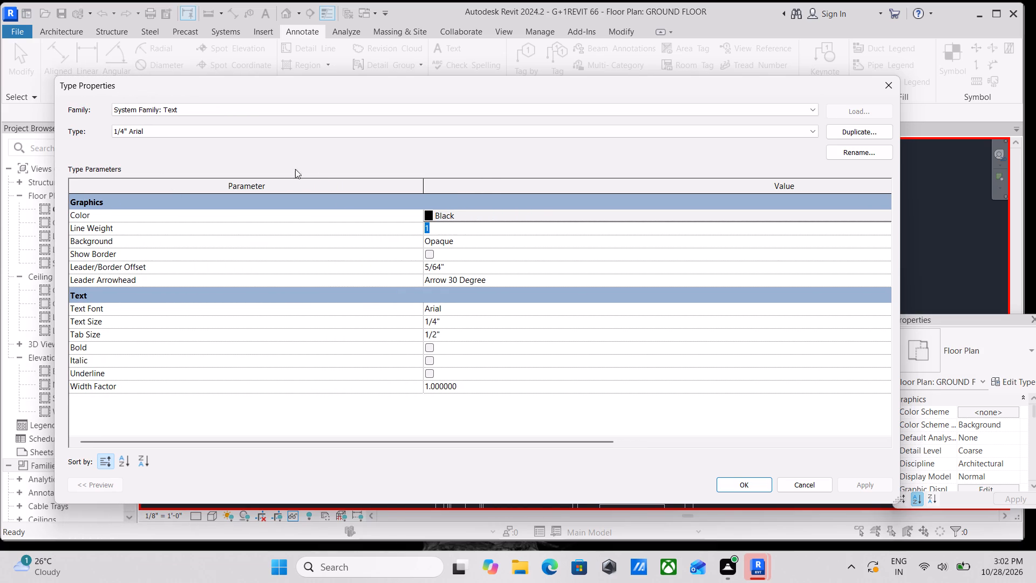
{"action": "scroll", "coordinate": [389, 336], "scroll_direction": "down", "scroll_amount": 3}
{"action": "scroll", "coordinate": [410, 337], "scroll_direction": "up", "scroll_amount": 4}
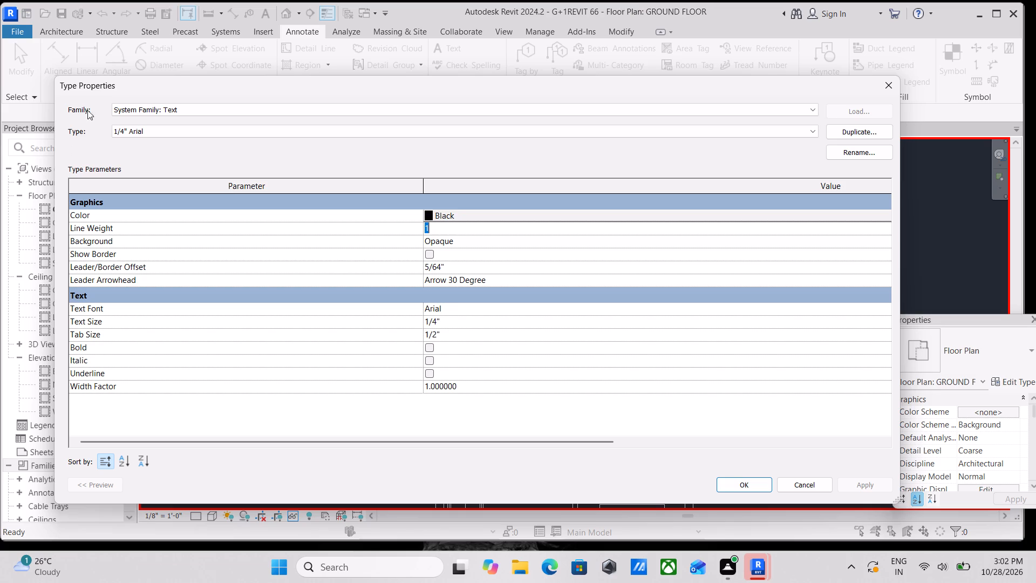
{"action": "left_click", "coordinate": [895, 85]}
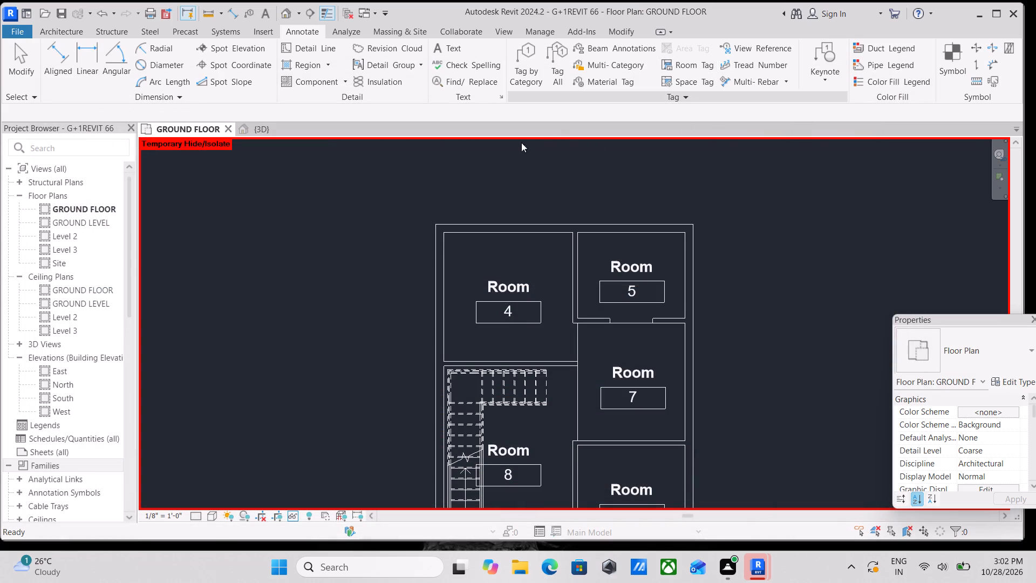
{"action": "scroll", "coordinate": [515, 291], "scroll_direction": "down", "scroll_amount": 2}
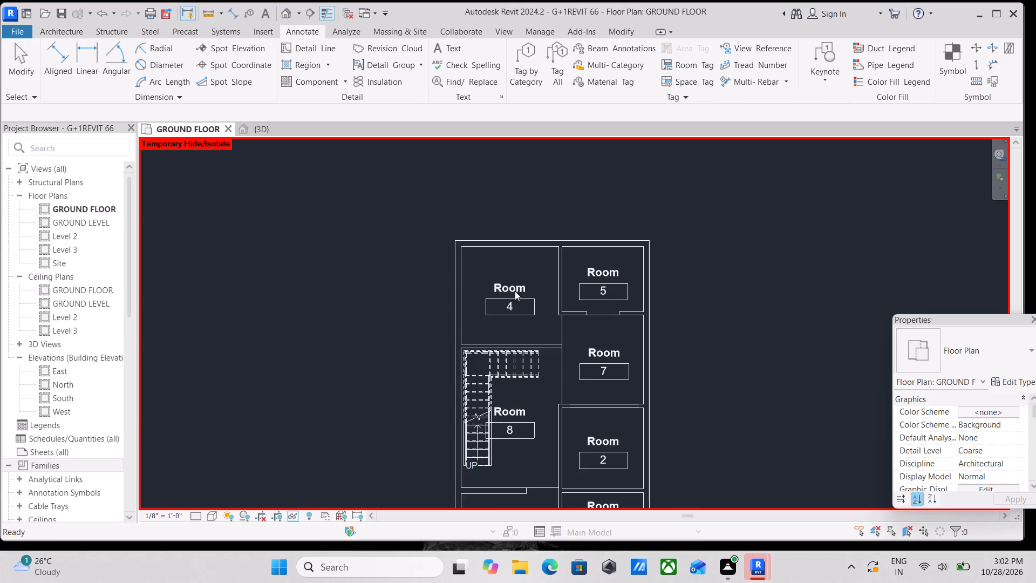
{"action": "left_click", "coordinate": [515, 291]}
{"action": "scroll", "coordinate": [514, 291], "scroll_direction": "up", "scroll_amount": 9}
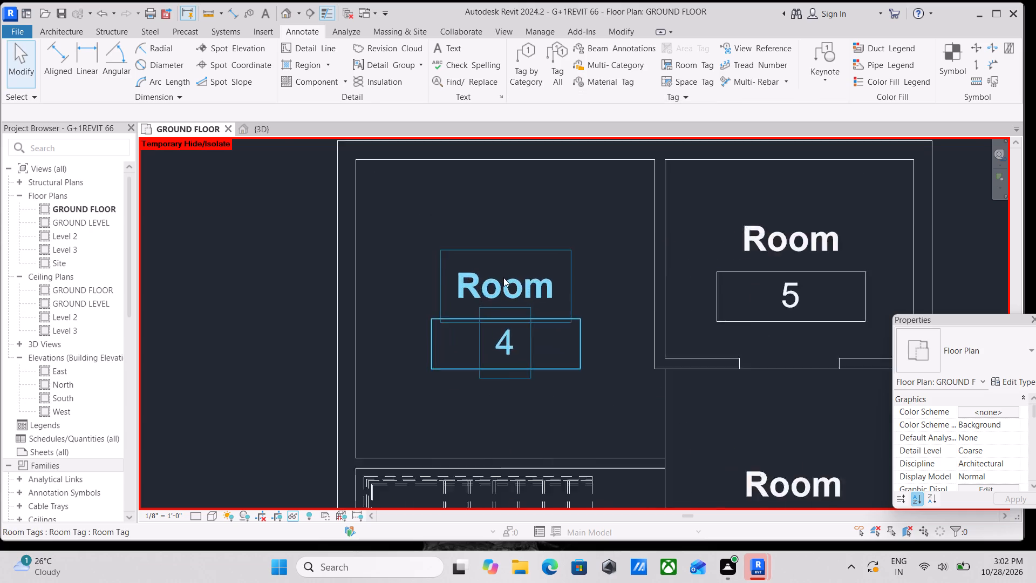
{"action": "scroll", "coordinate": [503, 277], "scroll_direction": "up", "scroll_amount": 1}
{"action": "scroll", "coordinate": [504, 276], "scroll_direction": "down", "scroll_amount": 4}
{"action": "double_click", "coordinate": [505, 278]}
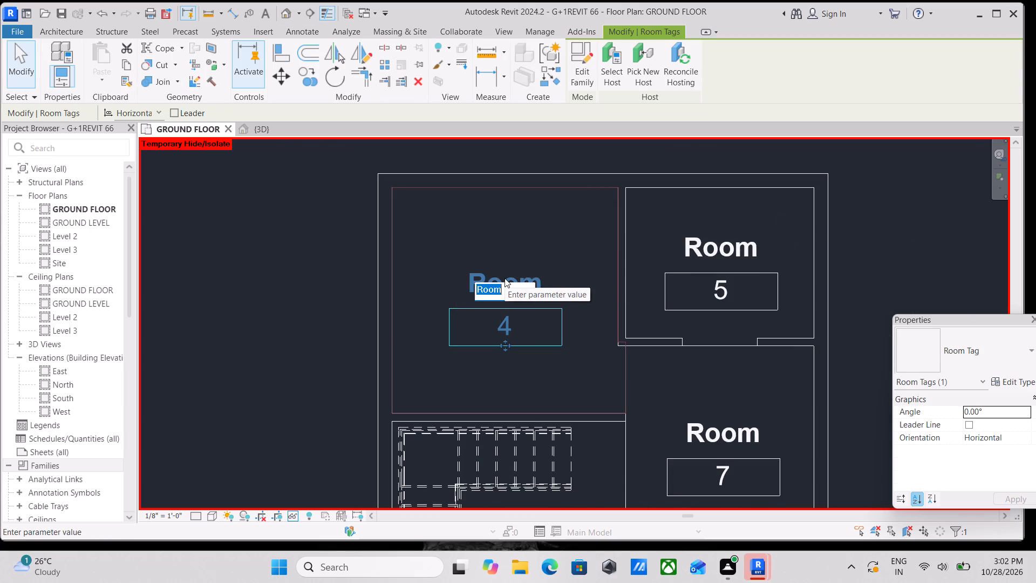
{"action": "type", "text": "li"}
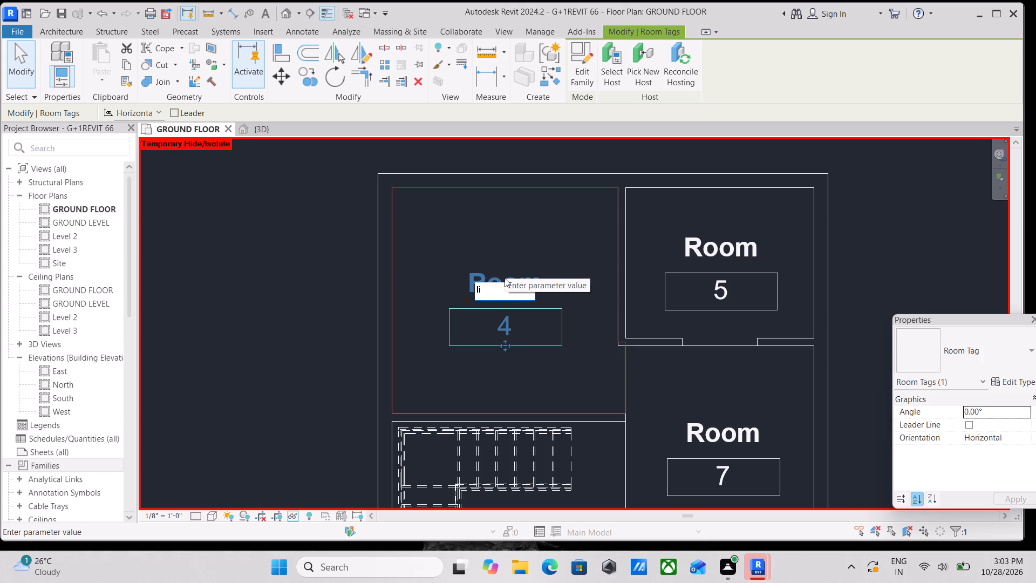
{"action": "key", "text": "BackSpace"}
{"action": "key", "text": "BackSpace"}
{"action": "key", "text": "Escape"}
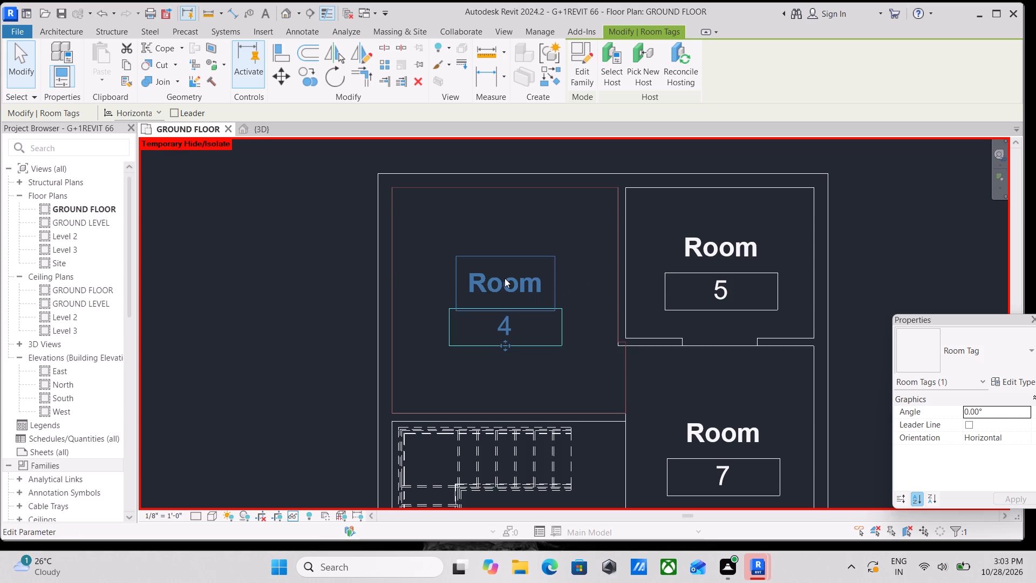
Change the tag of room 4 to the Room Tag With Area type.
{"action": "left_click", "coordinate": [1023, 358]}
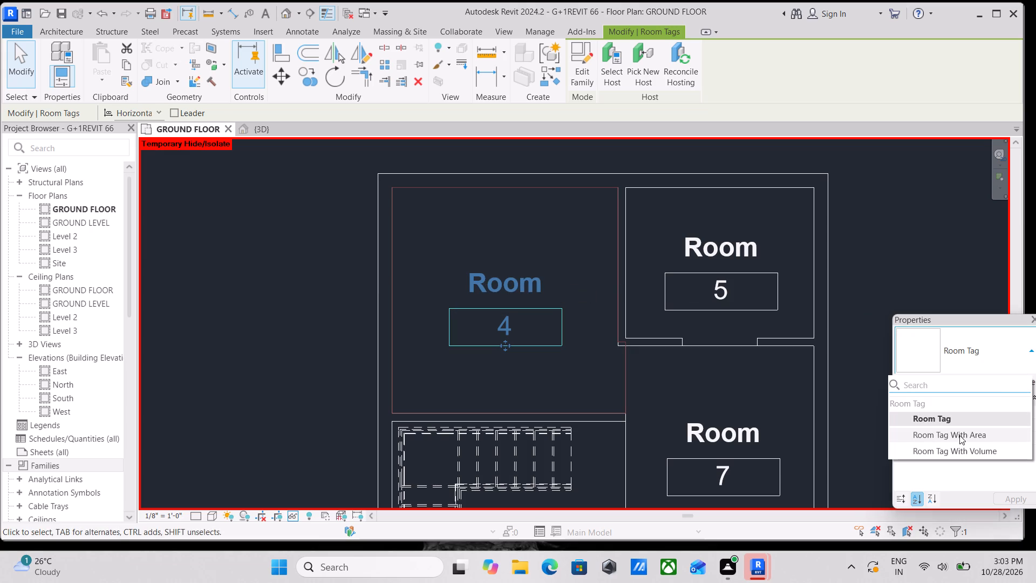
{"action": "left_click", "coordinate": [959, 435]}
{"action": "scroll", "coordinate": [650, 287], "scroll_direction": "down", "scroll_amount": 2}
{"action": "middle_click_drag", "start_coordinate": [646, 286], "coordinate": [564, 280]}
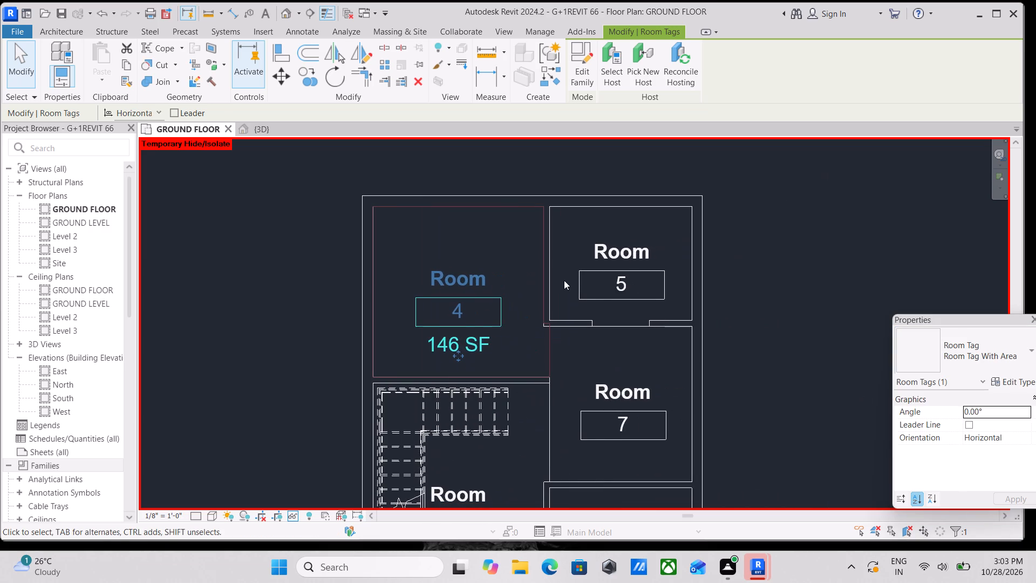
{"action": "key", "text": "Escape"}
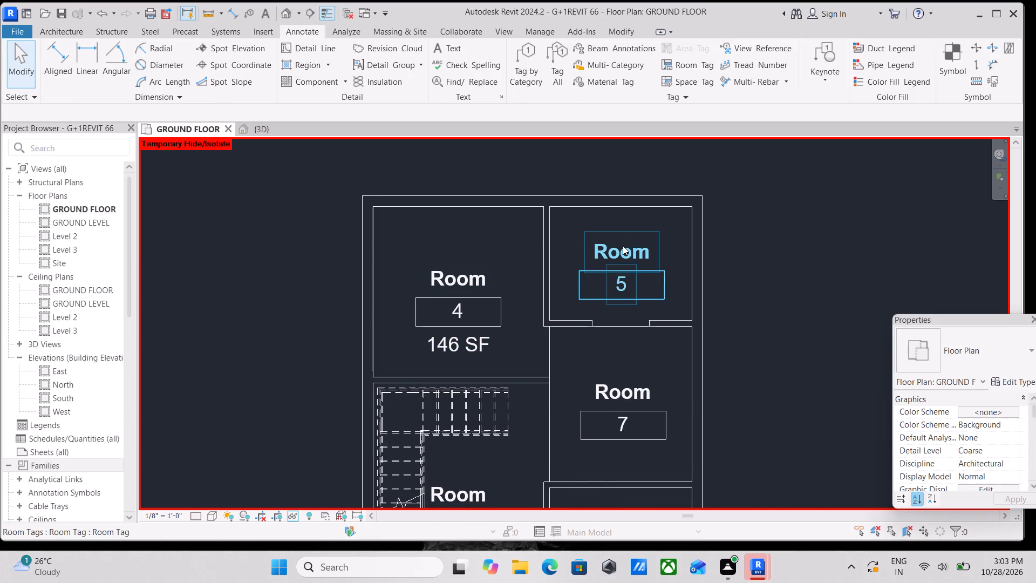
Select all remaining plain room tags on the ground floor and change them to the Room Tag With Area type.
{"action": "left_click", "coordinate": [623, 246]}
{"action": "type", "text": "sa"}
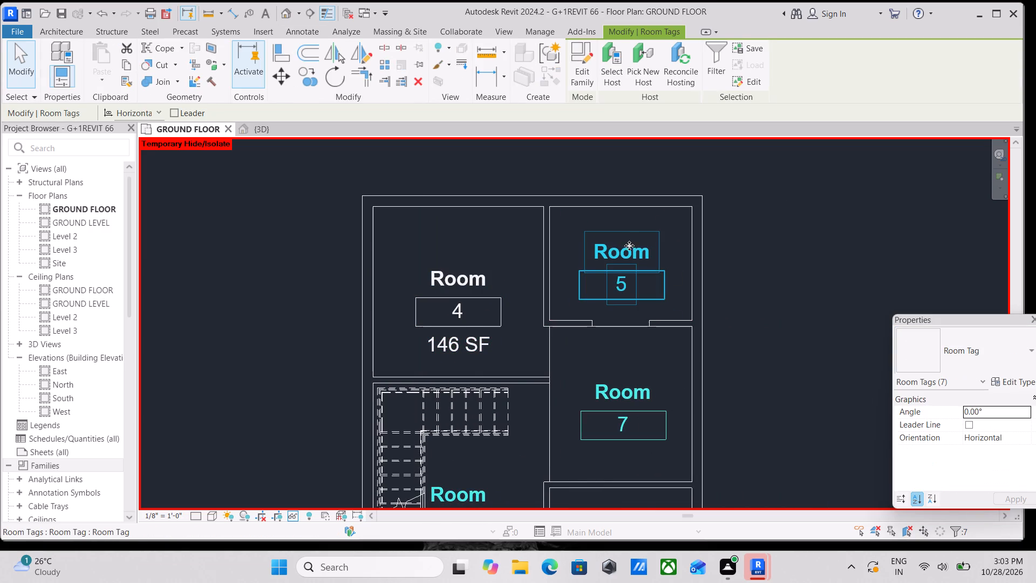
{"action": "scroll", "coordinate": [633, 245], "scroll_direction": "down", "scroll_amount": 2}
{"action": "left_click", "coordinate": [1026, 349]}
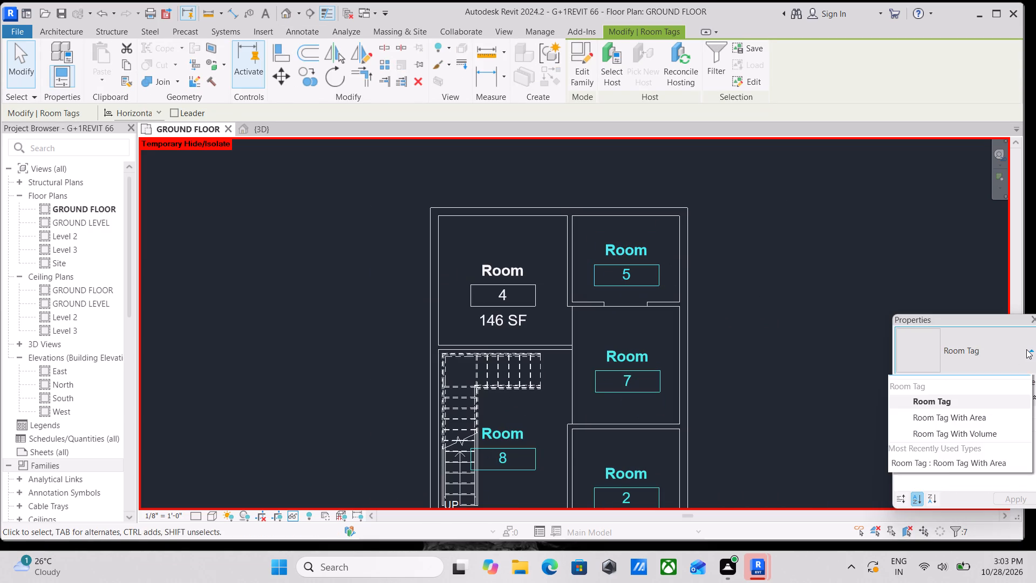
{"action": "left_click", "coordinate": [964, 437]}
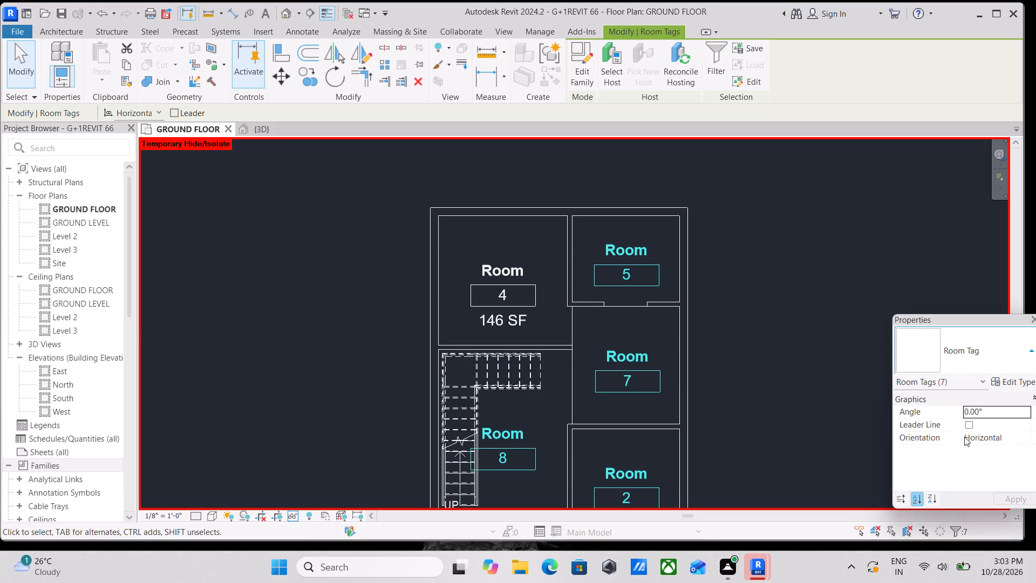
{"action": "middle_click_drag", "start_coordinate": [660, 306], "coordinate": [655, 216]}
{"action": "scroll", "coordinate": [658, 212], "scroll_direction": "down", "scroll_amount": 2}
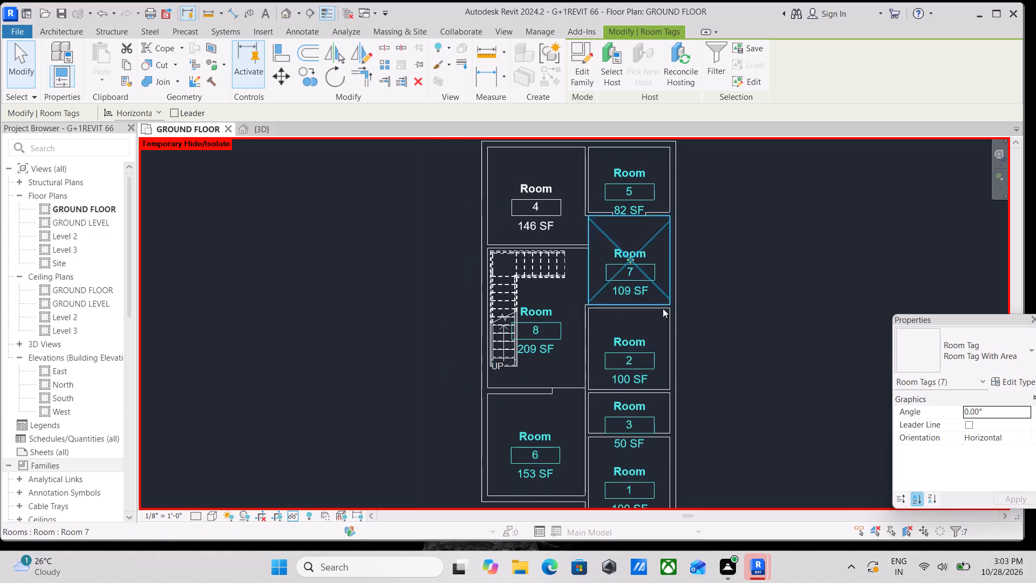
Examine the type parameters of the Room Tag With Area type used by room 6's tag.
{"action": "middle_click_drag", "start_coordinate": [644, 354], "coordinate": [666, 247]}
{"action": "key", "text": "Escape"}
{"action": "scroll", "coordinate": [658, 363], "scroll_direction": "up", "scroll_amount": 3}
{"action": "key", "text": "Escape"}
{"action": "scroll", "coordinate": [647, 369], "scroll_direction": "up", "scroll_amount": 3}
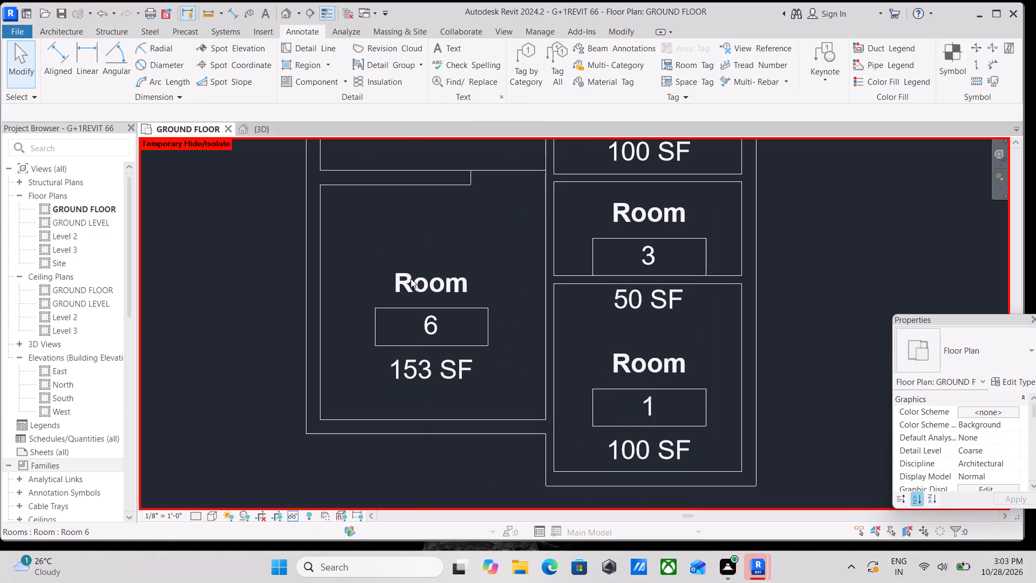
{"action": "left_click", "coordinate": [411, 280]}
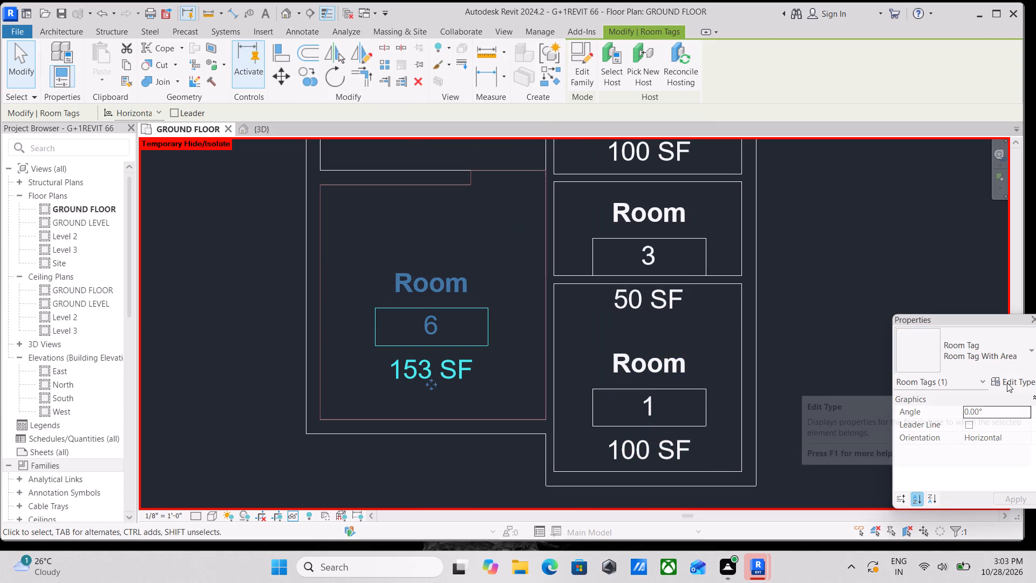
{"action": "left_click", "coordinate": [1007, 383]}
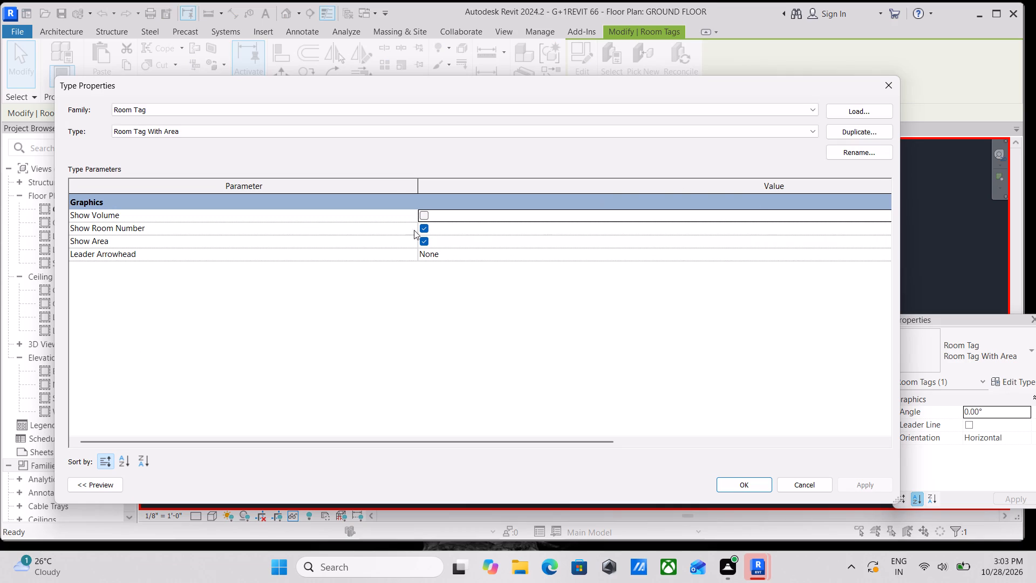
{"action": "scroll", "coordinate": [181, 246], "scroll_direction": "up", "scroll_amount": 2}
{"action": "scroll", "coordinate": [95, 228], "scroll_direction": "up", "scroll_amount": 2}
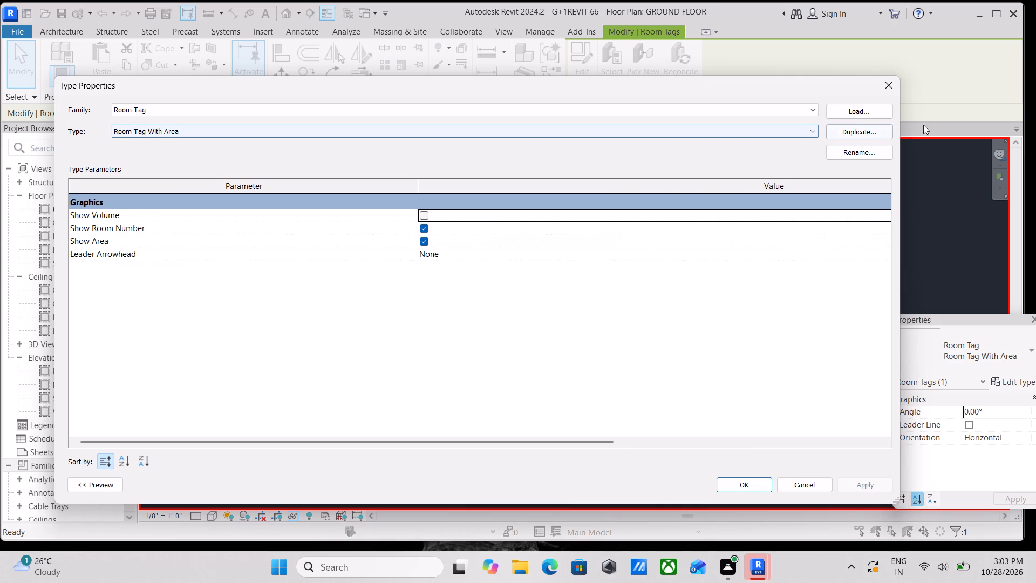
{"action": "left_click", "coordinate": [887, 78]}
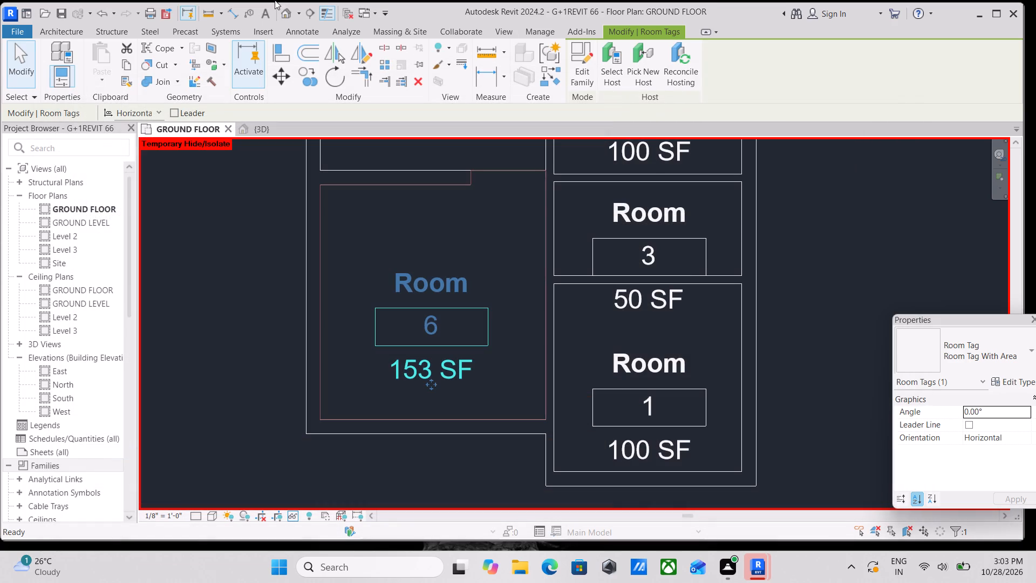
Examine the 1/4" Arial text type's parameters and its available text fonts.
{"action": "left_click", "coordinate": [294, 29]}
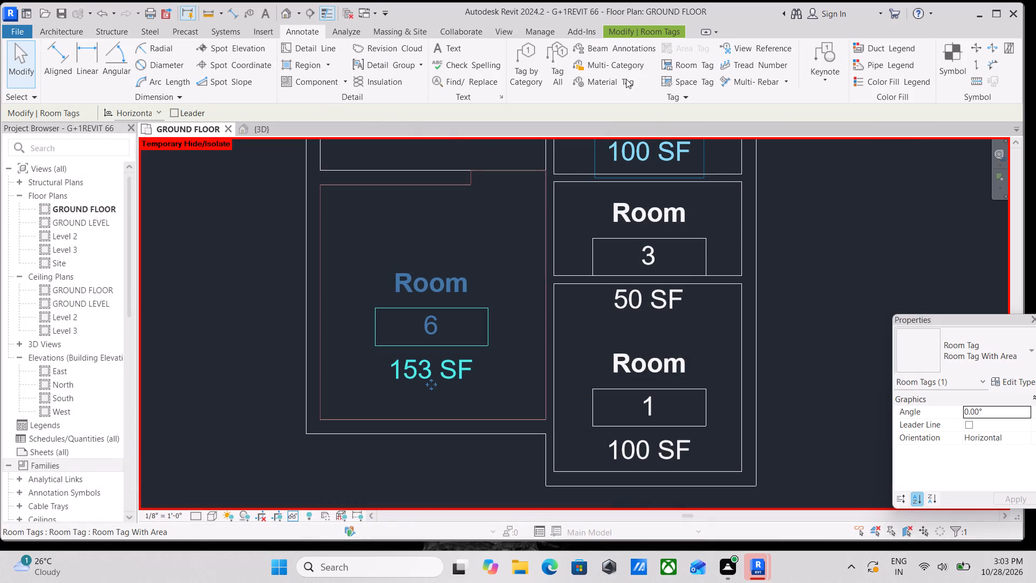
{"action": "left_click", "coordinate": [501, 96]}
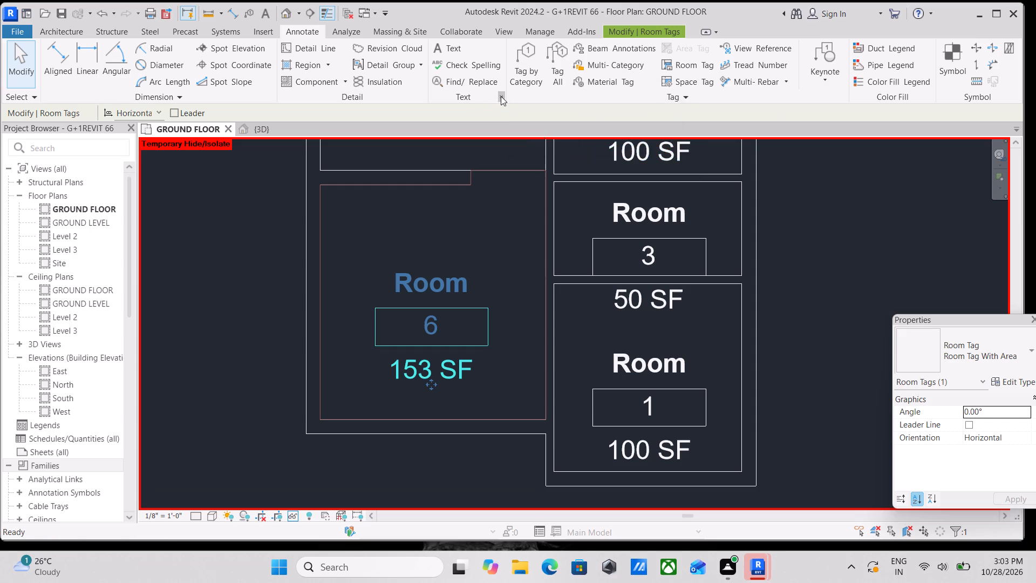
{"action": "scroll", "coordinate": [439, 325], "scroll_direction": "down", "scroll_amount": 1}
{"action": "scroll", "coordinate": [435, 324], "scroll_direction": "up", "scroll_amount": 2}
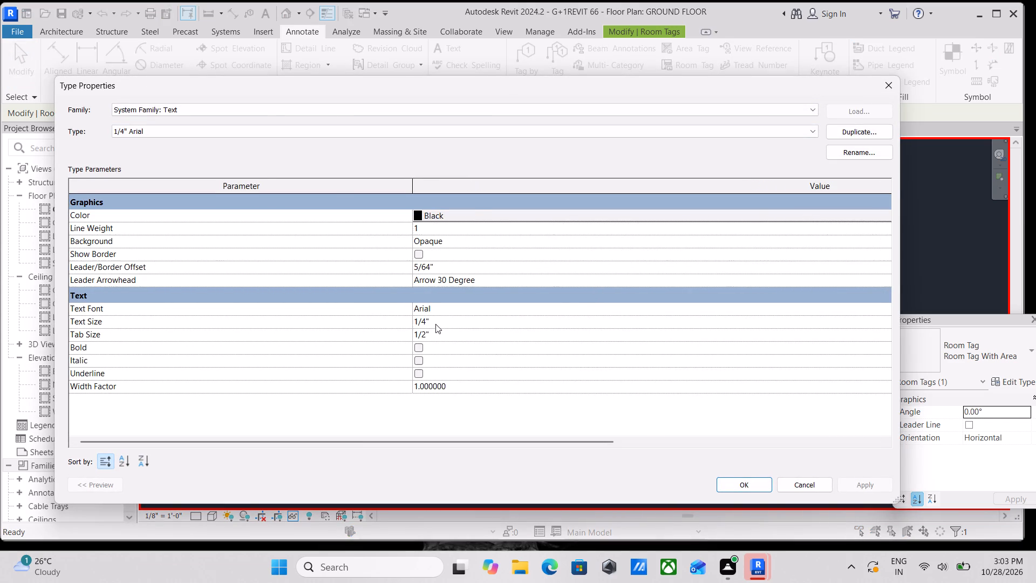
{"action": "scroll", "coordinate": [435, 324], "scroll_direction": "up", "scroll_amount": 1}
{"action": "scroll", "coordinate": [739, 318], "scroll_direction": "down", "scroll_amount": 1}
{"action": "middle_click_drag", "start_coordinate": [739, 318], "coordinate": [726, 310]}
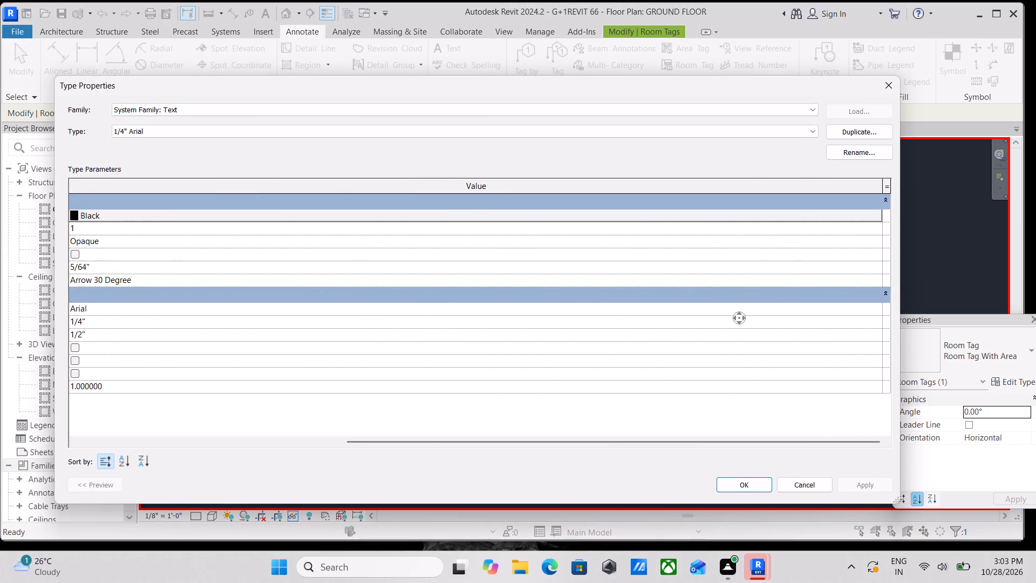
{"action": "middle_click_drag", "start_coordinate": [726, 310], "coordinate": [594, 309]}
{"action": "left_click", "coordinate": [875, 305]}
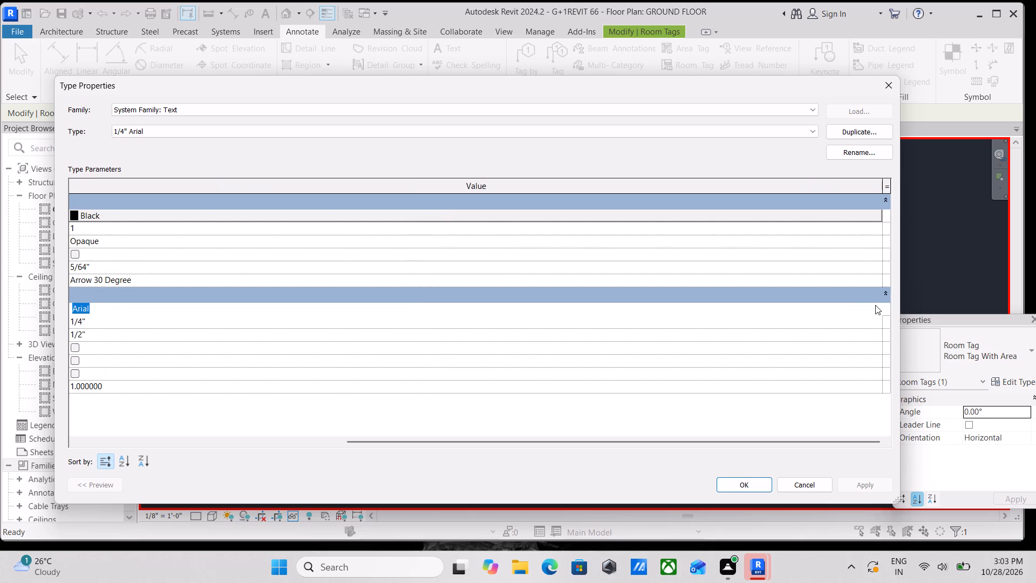
{"action": "left_click", "coordinate": [873, 311]}
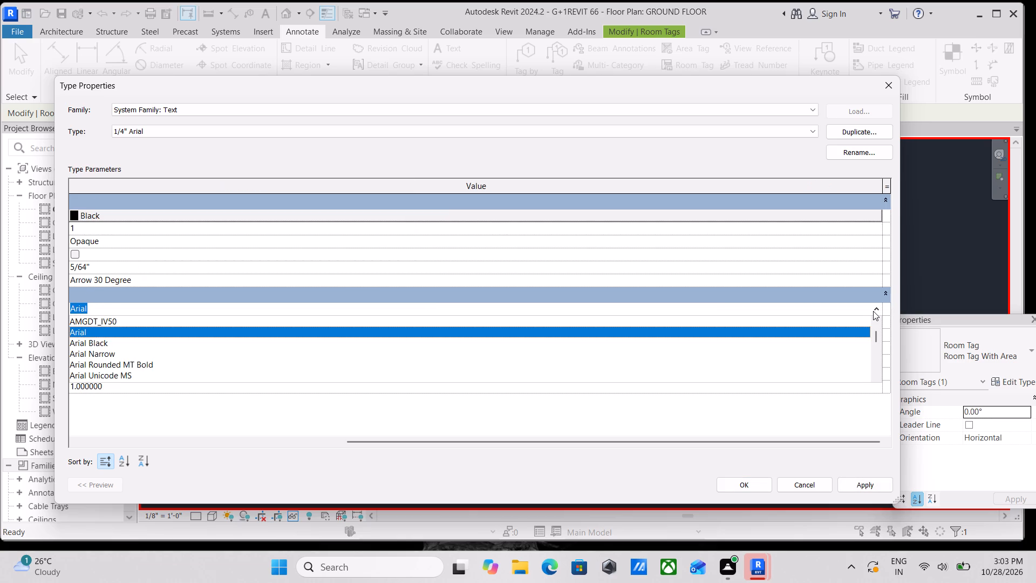
{"action": "left_click", "coordinate": [873, 311]}
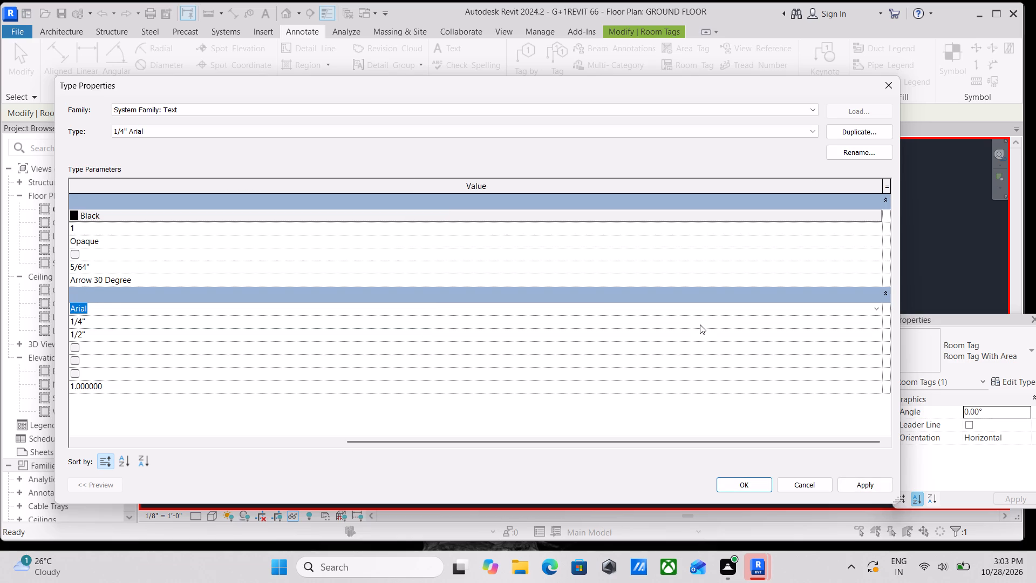
Set the text size of the 1/4" Arial text type to 0.3".
{"action": "left_click", "coordinate": [701, 324]}
{"action": "scroll", "coordinate": [547, 322], "scroll_direction": "down", "scroll_amount": 1}
{"action": "middle_click_drag", "start_coordinate": [547, 322], "coordinate": [793, 326]}
{"action": "scroll", "coordinate": [776, 326], "scroll_direction": "up", "scroll_amount": 1}
{"action": "scroll", "coordinate": [666, 323], "scroll_direction": "down", "scroll_amount": 4}
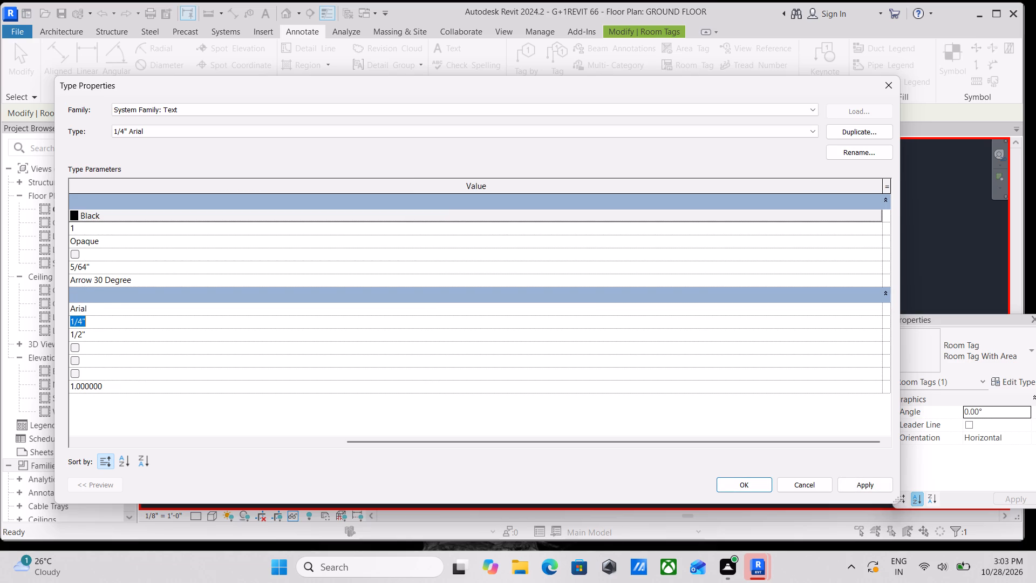
{"action": "scroll", "coordinate": [268, 328], "scroll_direction": "down", "scroll_amount": 3}
{"action": "left_click_drag", "start_coordinate": [52, 246], "coordinate": [0, 246]}
{"action": "scroll", "coordinate": [403, 323], "scroll_direction": "down", "scroll_amount": 1}
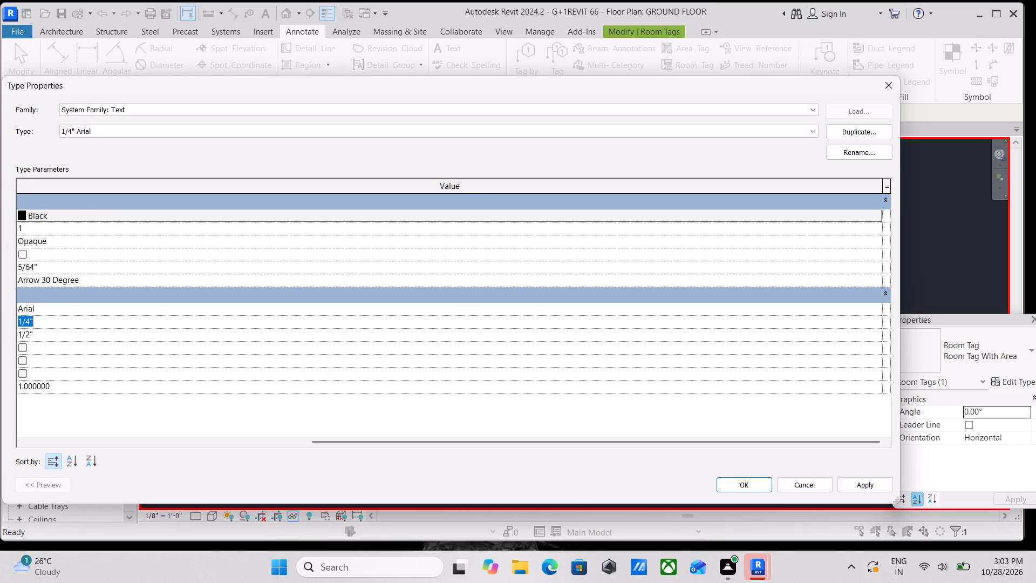
{"action": "middle_click_drag", "start_coordinate": [367, 327], "coordinate": [520, 328]}
{"action": "scroll", "coordinate": [367, 327], "scroll_direction": "down", "scroll_amount": 1}
{"action": "scroll", "coordinate": [526, 328], "scroll_direction": "up", "scroll_amount": 1}
{"action": "left_click", "coordinate": [864, 323]}
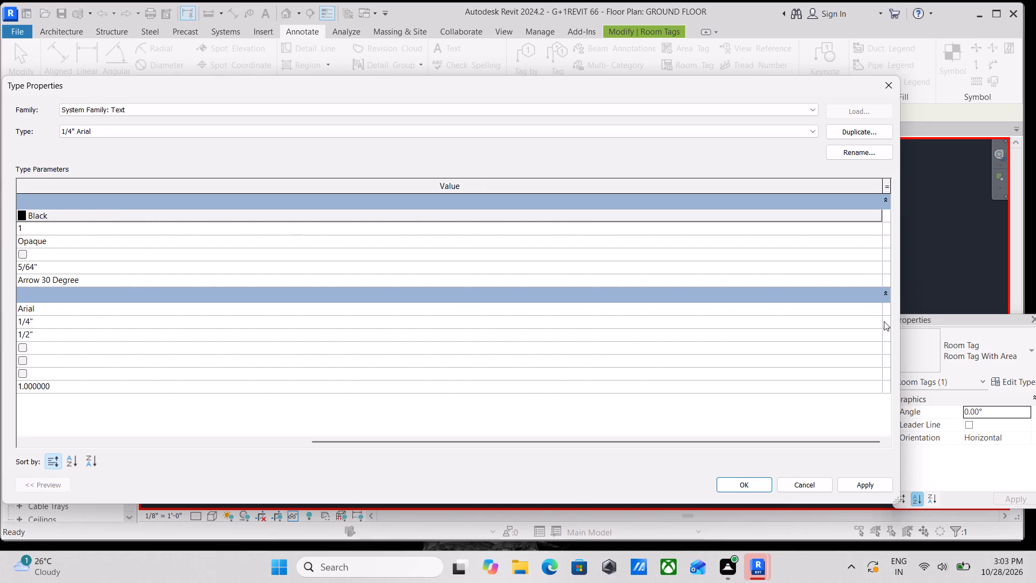
{"action": "left_click", "coordinate": [888, 321]}
{"action": "left_click", "coordinate": [877, 321]}
{"action": "left_click", "coordinate": [877, 321]}
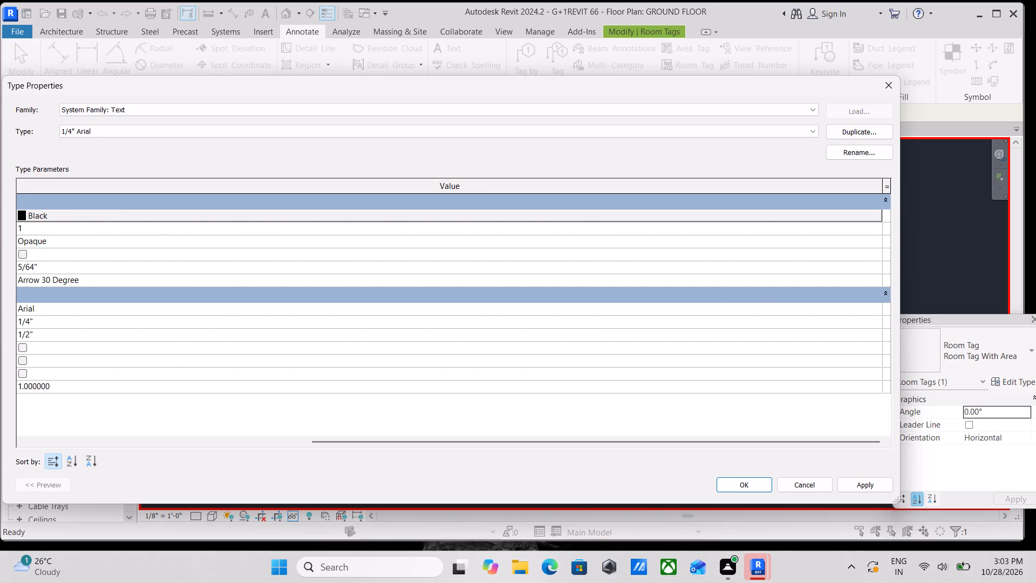
{"action": "left_click", "coordinate": [877, 321]}
{"action": "key", "text": "BackSpace"}
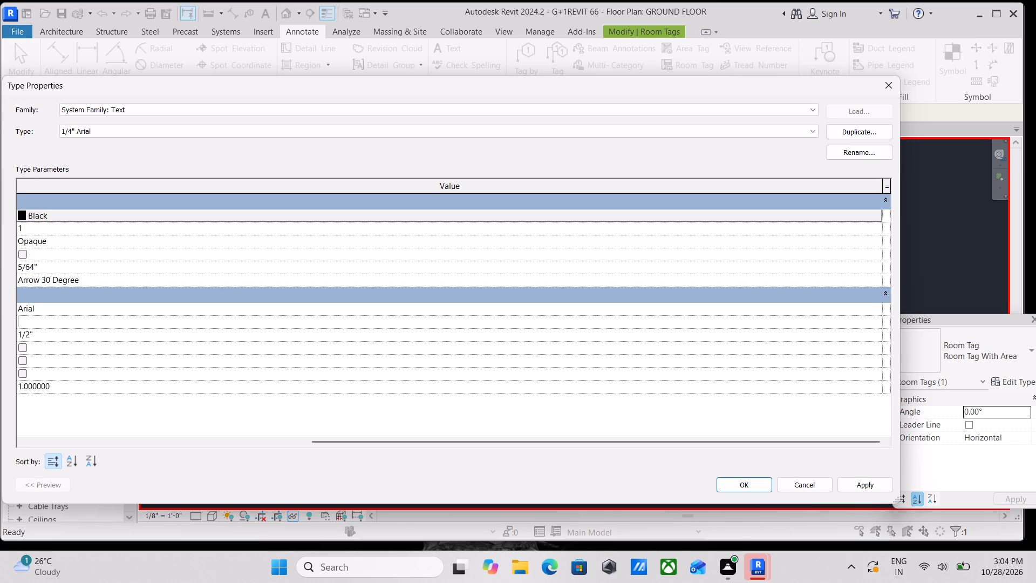
{"action": "type", "text": "0."}
{"action": "key", "text": "3"}
{"action": "key", "text": "shift+quotedbl"}
{"action": "left_click", "coordinate": [865, 483]}
{"action": "left_click", "coordinate": [739, 479]}
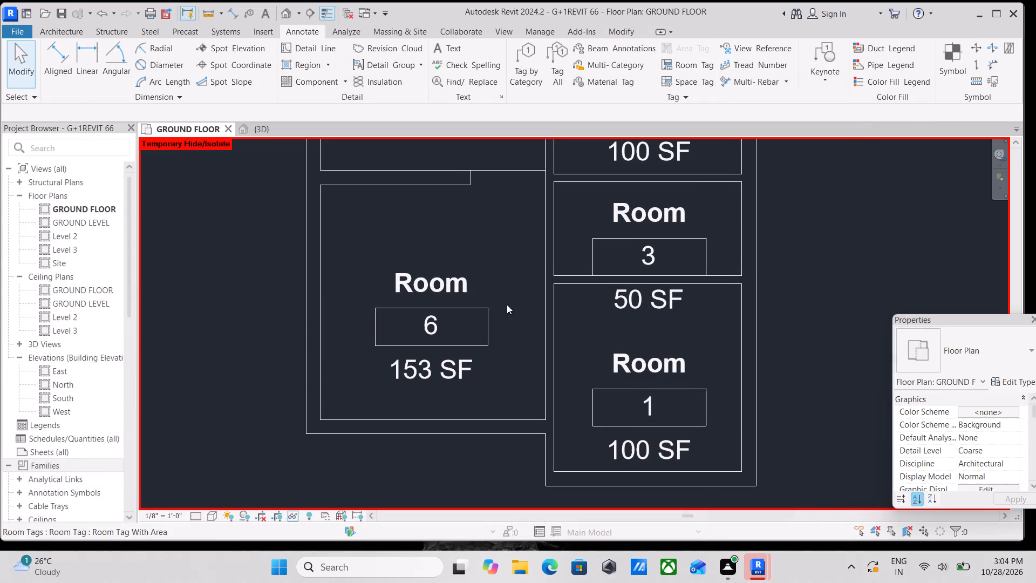
Set the leader arrowhead of room 6's Room Tag With Area type to Arrow 30 Degree.
{"action": "left_click", "coordinate": [465, 284]}
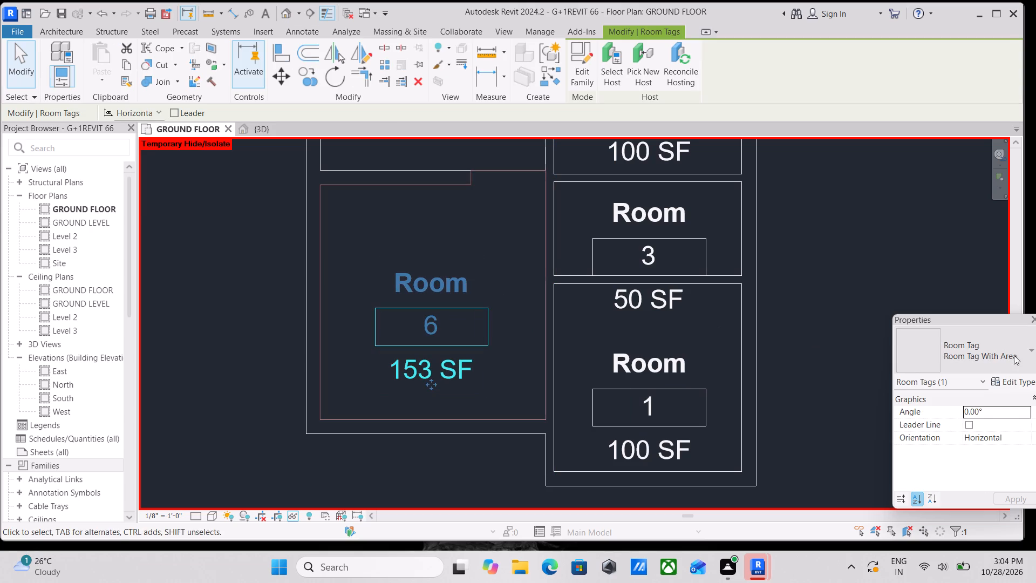
{"action": "left_click", "coordinate": [1035, 381]}
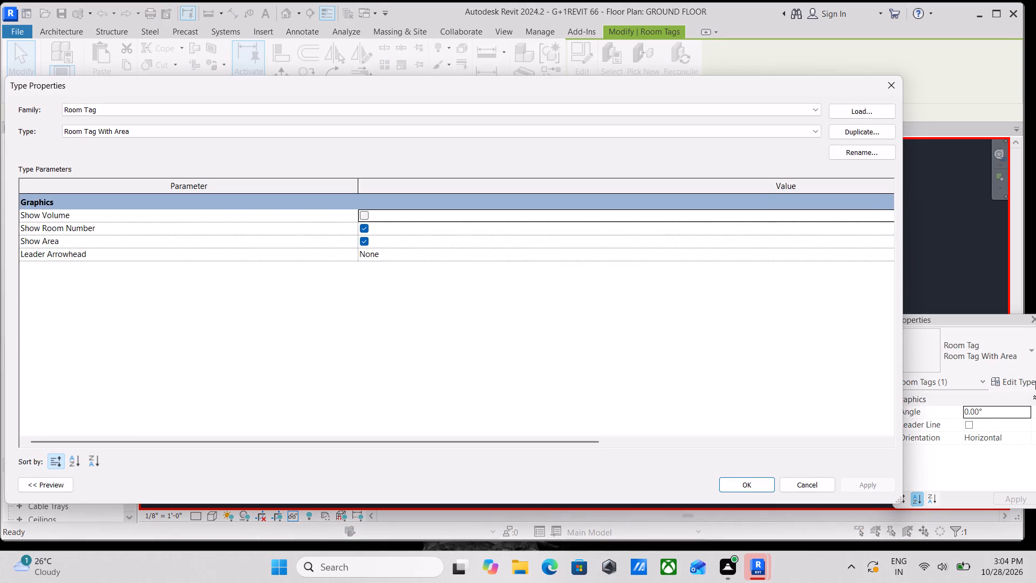
{"action": "scroll", "coordinate": [29, 268], "scroll_direction": "down", "scroll_amount": 2}
{"action": "scroll", "coordinate": [105, 268], "scroll_direction": "up", "scroll_amount": 3}
{"action": "scroll", "coordinate": [395, 252], "scroll_direction": "down", "scroll_amount": 2}
{"action": "scroll", "coordinate": [456, 257], "scroll_direction": "up", "scroll_amount": 5}
{"action": "left_click", "coordinate": [479, 255]}
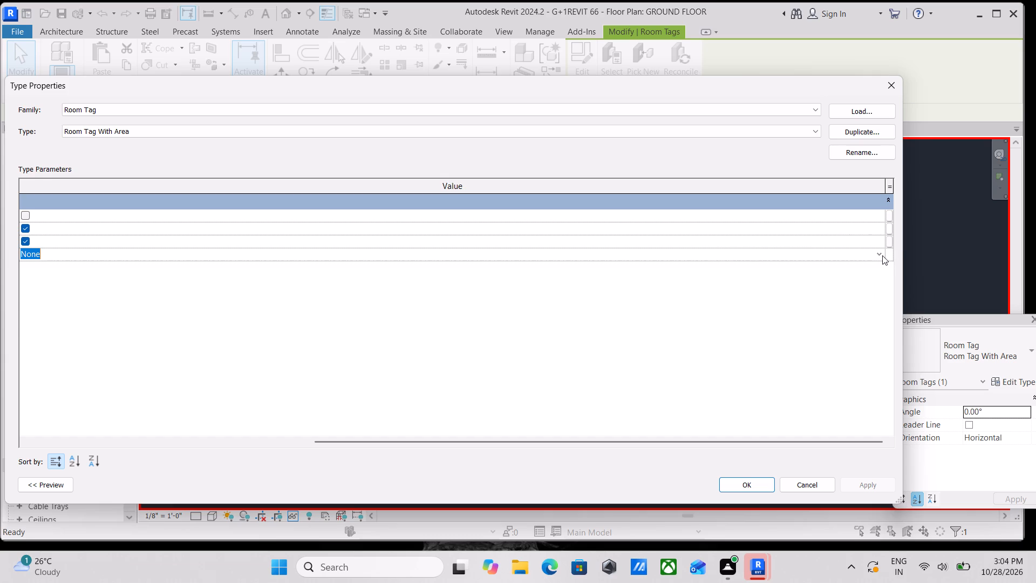
{"action": "left_click", "coordinate": [882, 255]}
{"action": "left_click", "coordinate": [43, 275]}
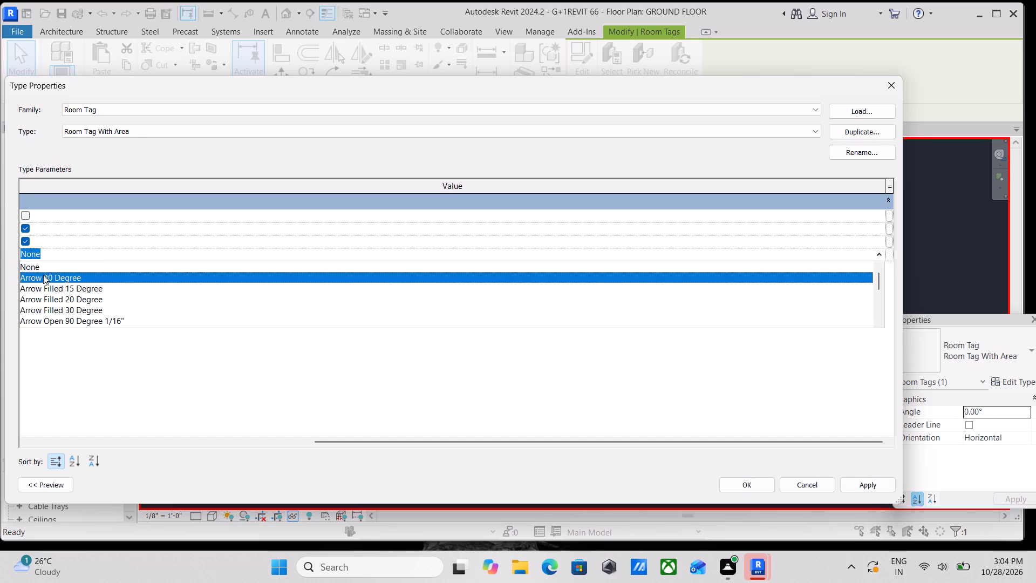
{"action": "left_click", "coordinate": [886, 486]}
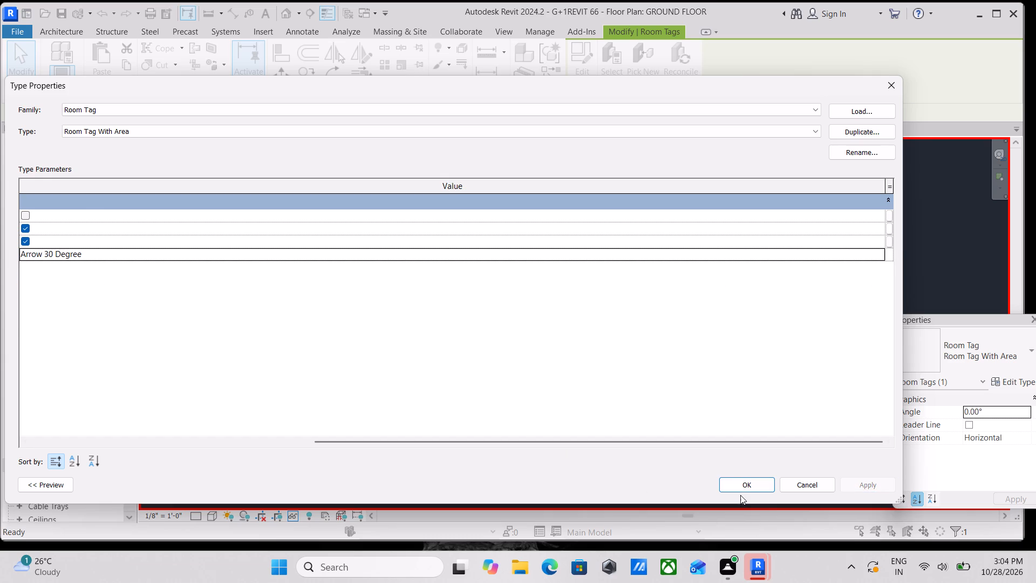
{"action": "left_click", "coordinate": [745, 490]}
{"action": "scroll", "coordinate": [387, 311], "scroll_direction": "up", "scroll_amount": 1}
{"action": "middle_click_drag", "start_coordinate": [393, 311], "coordinate": [410, 337]}
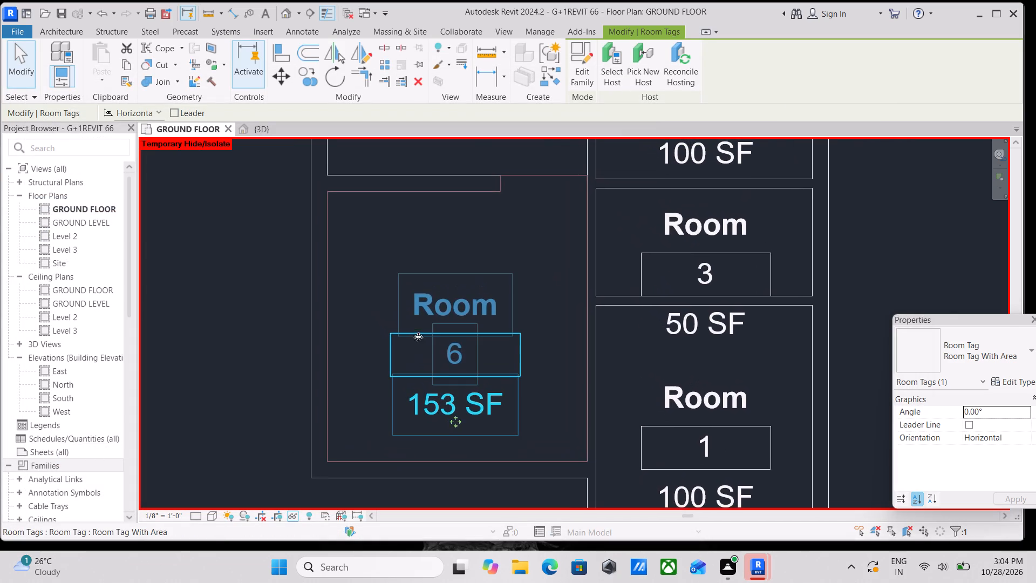
{"action": "scroll", "coordinate": [502, 296], "scroll_direction": "down", "scroll_amount": 4}
{"action": "key", "text": "Escape"}
Rename room 4 on the GROUND FLOOR plan as LIVING ROOM through its room tag.
{"action": "middle_click_drag", "start_coordinate": [598, 311], "coordinate": [606, 339]}
{"action": "middle_click_drag", "start_coordinate": [564, 279], "coordinate": [588, 379]}
{"action": "middle_click_drag", "start_coordinate": [524, 240], "coordinate": [527, 255]}
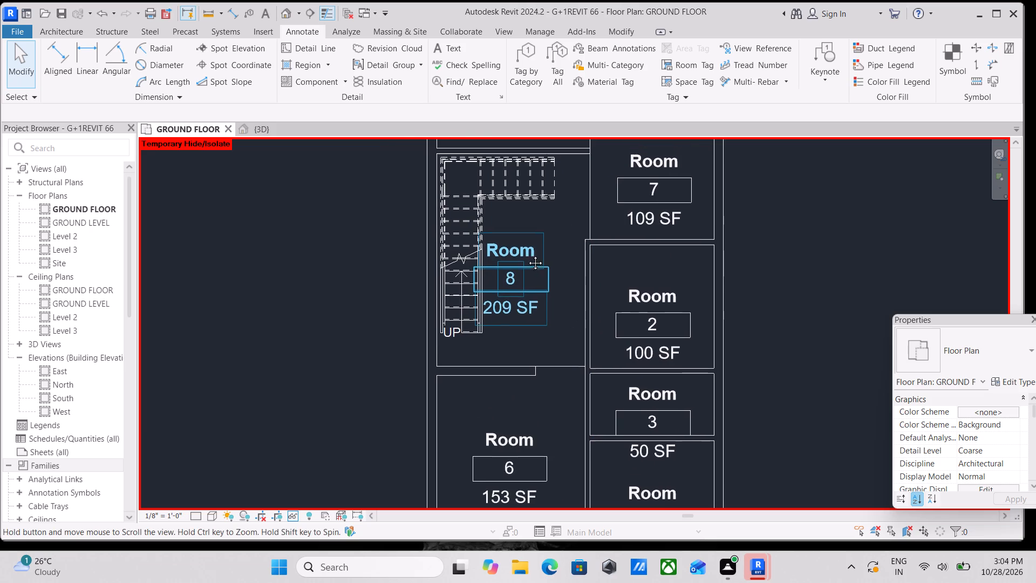
{"action": "middle_click_drag", "start_coordinate": [527, 255], "coordinate": [527, 263]}
{"action": "scroll", "coordinate": [527, 263], "scroll_direction": "down", "scroll_amount": 1}
{"action": "middle_click_drag", "start_coordinate": [518, 341], "coordinate": [530, 382]}
{"action": "middle_click_drag", "start_coordinate": [536, 287], "coordinate": [521, 402]}
{"action": "double_click", "coordinate": [515, 252]}
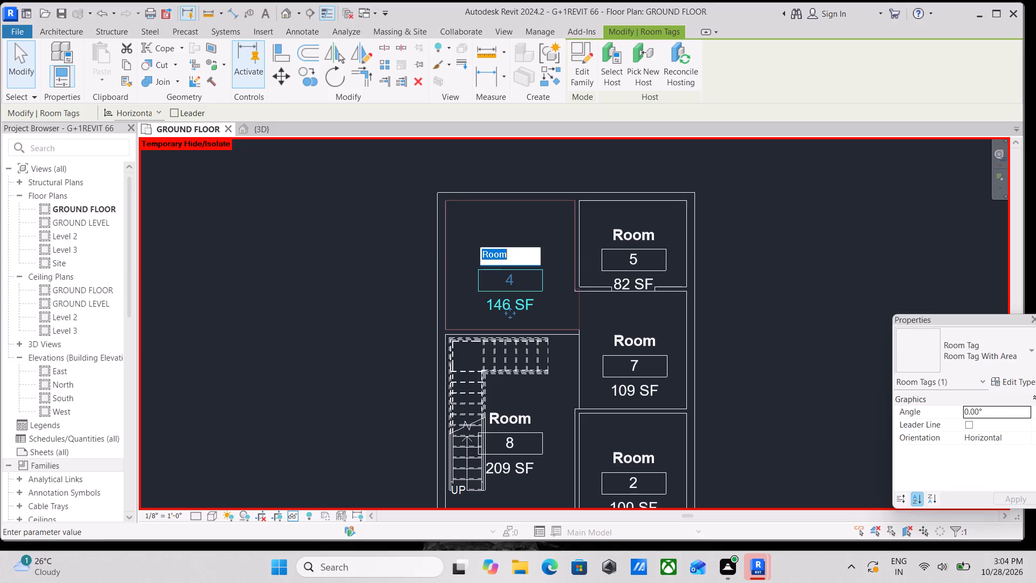
{"action": "key", "text": "l"}
{"action": "type", "text": "IVING"}
{"action": "key", "text": "space"}
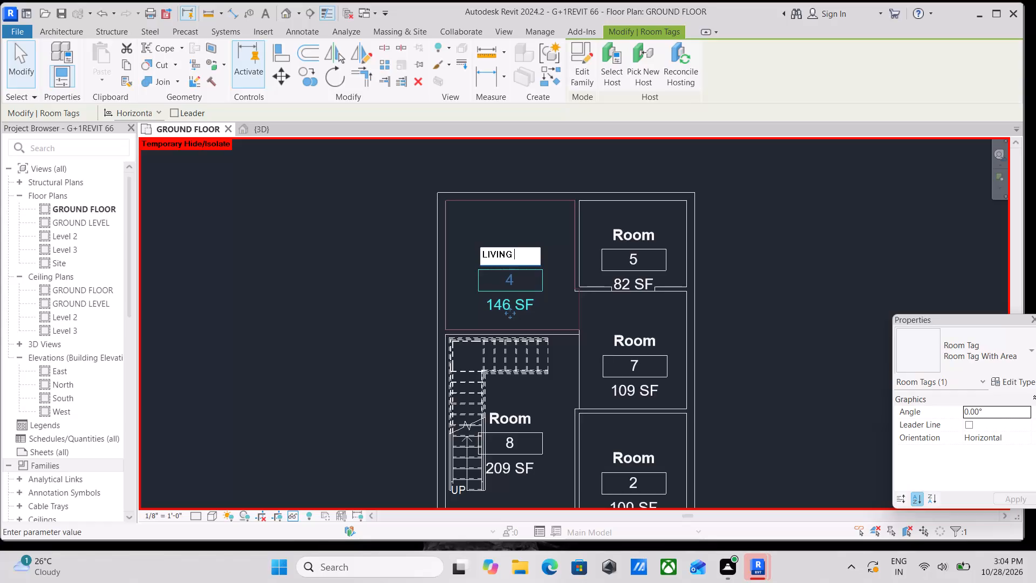
{"action": "type", "text": "ROOM"}
{"action": "key", "text": "Return"}
{"action": "key", "text": "Return"}
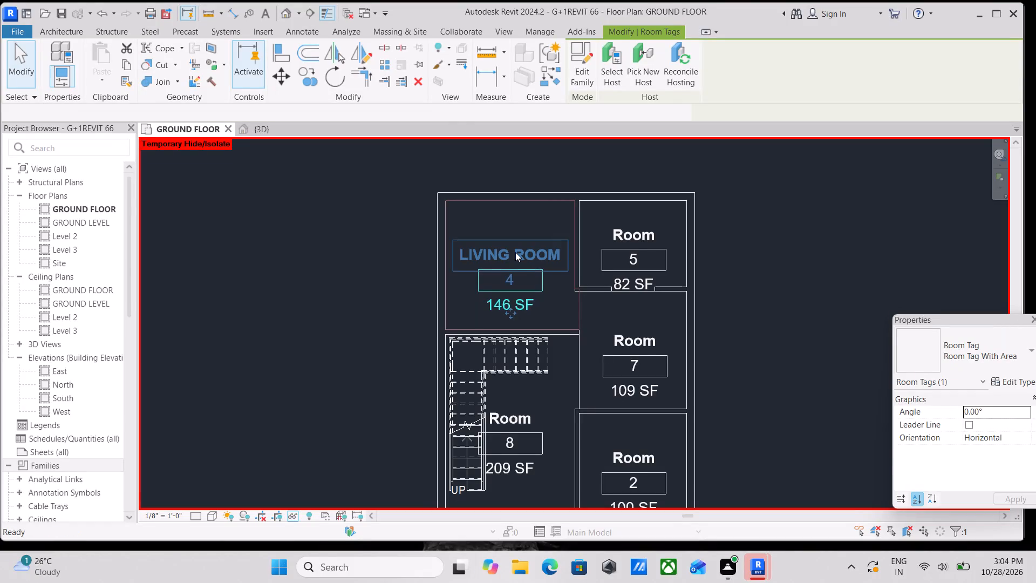
{"action": "key", "text": "Escape"}
{"action": "key", "text": "Escape"}
Rename room 5, beside the living room, as KITCHEN through its room tag.
{"action": "scroll", "coordinate": [644, 227], "scroll_direction": "up", "scroll_amount": 2}
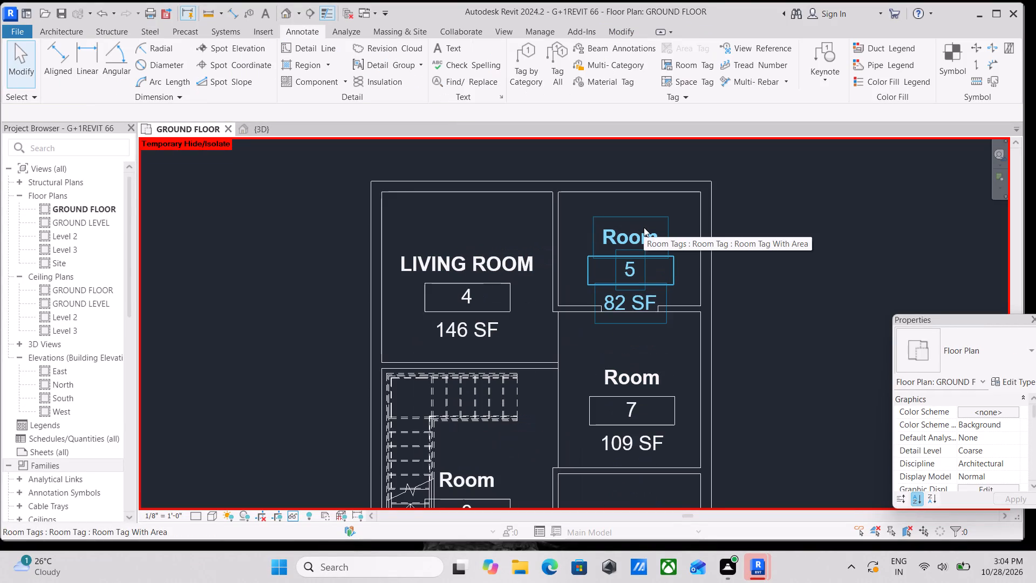
{"action": "double_click", "coordinate": [643, 228]}
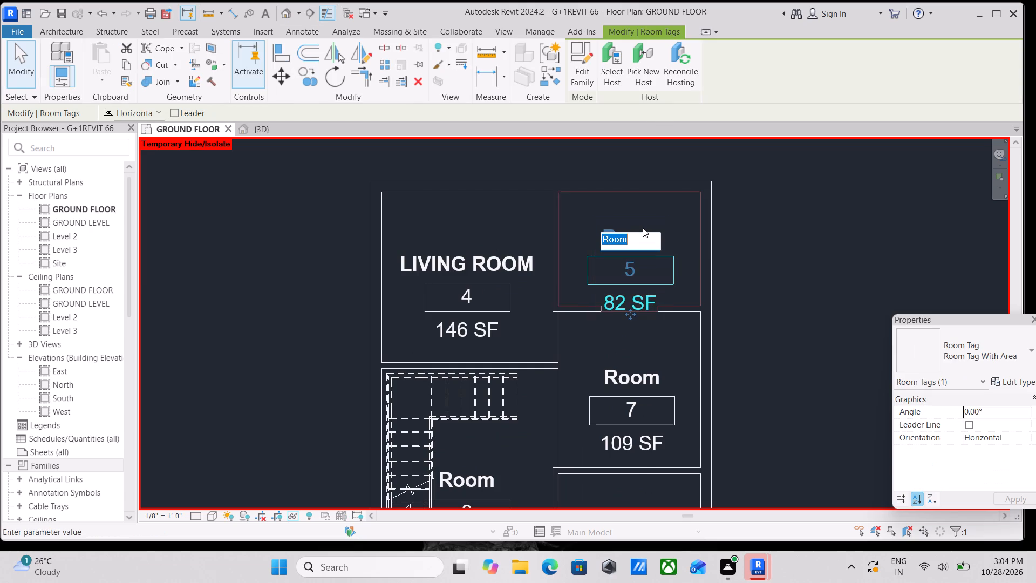
{"action": "type", "text": "KITCHEN"}
{"action": "key", "text": "Return"}
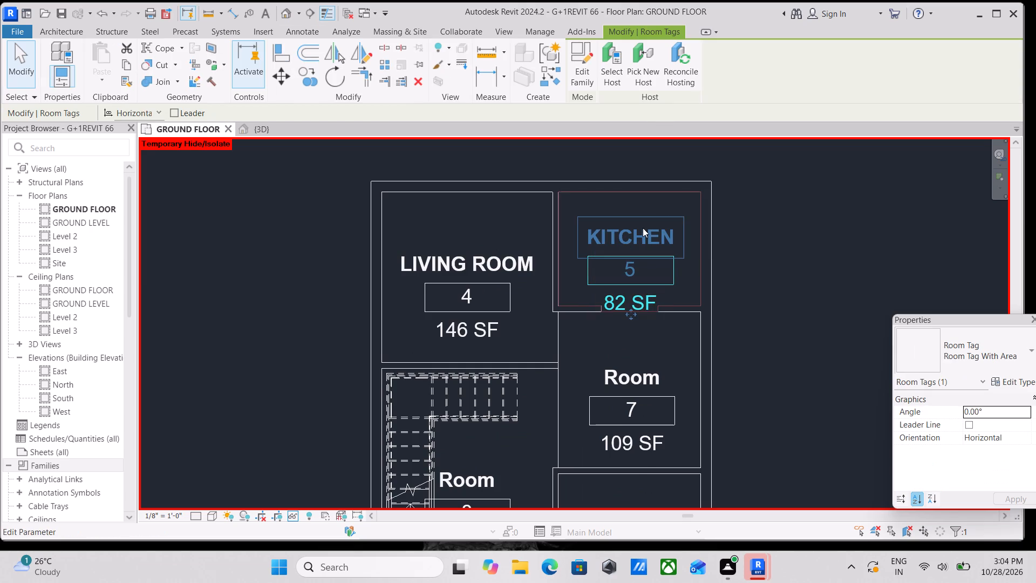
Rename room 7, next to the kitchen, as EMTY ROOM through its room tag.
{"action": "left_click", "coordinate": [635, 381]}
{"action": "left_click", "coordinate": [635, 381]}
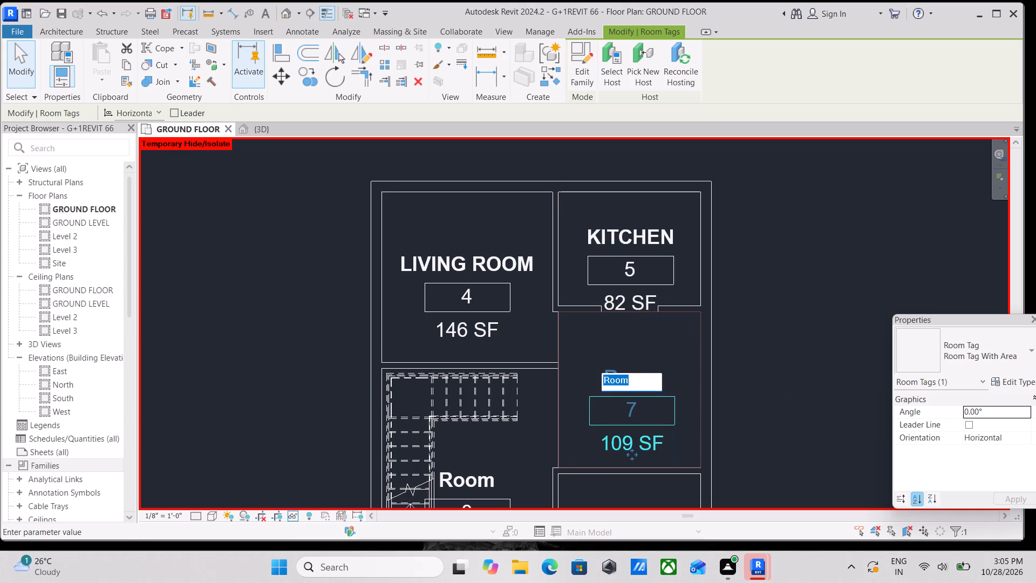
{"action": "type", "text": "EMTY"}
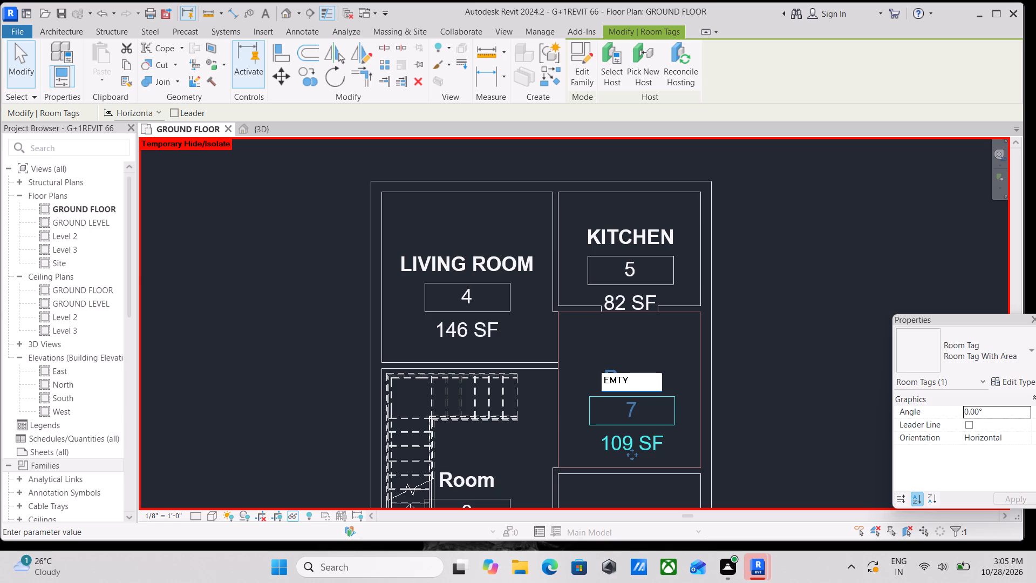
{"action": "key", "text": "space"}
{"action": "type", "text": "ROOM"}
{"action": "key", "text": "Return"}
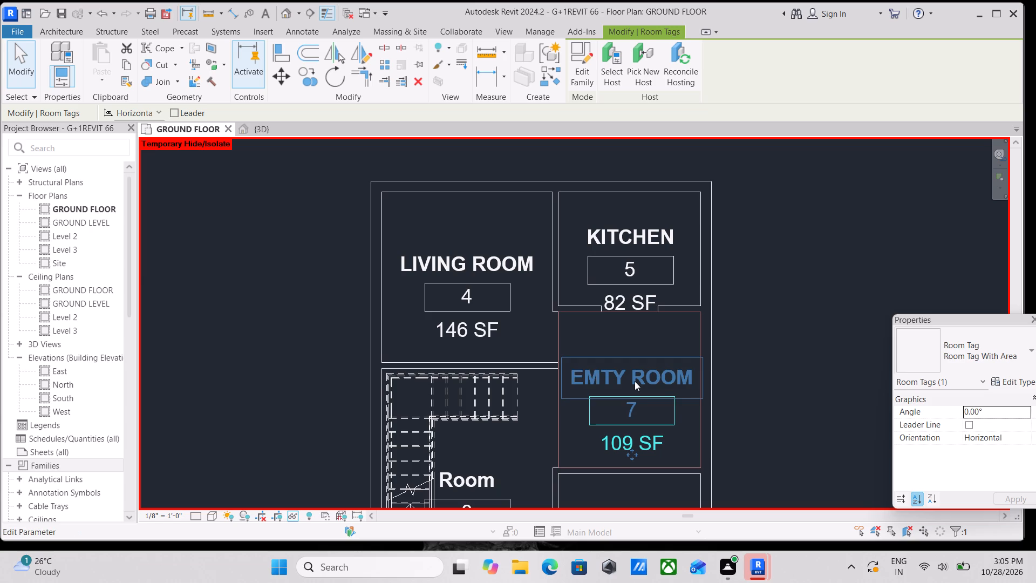
Rename room 8, which contains the staircase, as STAIRS through its room tag.
{"action": "scroll", "coordinate": [628, 382], "scroll_direction": "down", "scroll_amount": 3}
{"action": "middle_click_drag", "start_coordinate": [527, 435], "coordinate": [542, 415]}
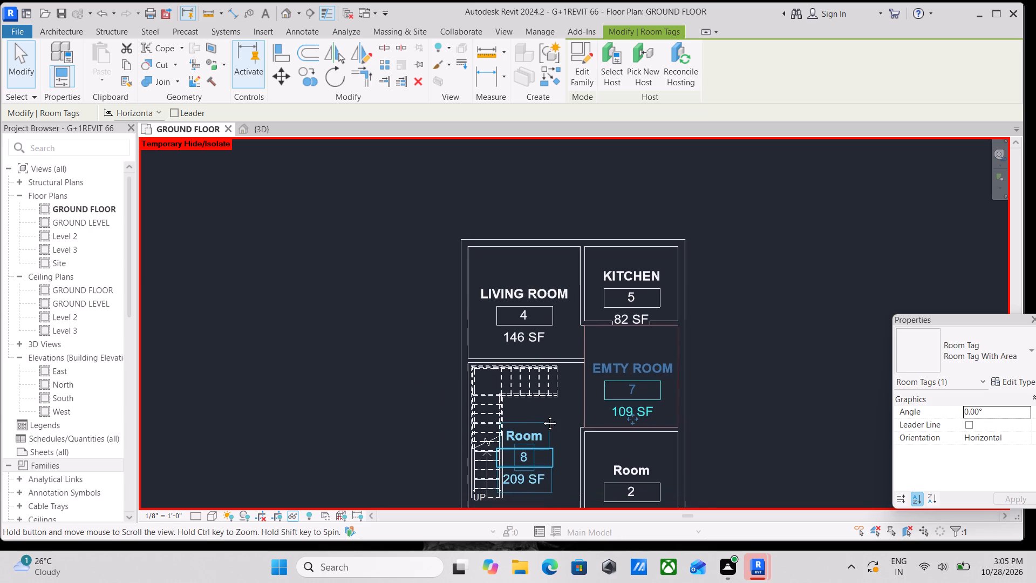
{"action": "middle_click_drag", "start_coordinate": [542, 415], "coordinate": [567, 369]}
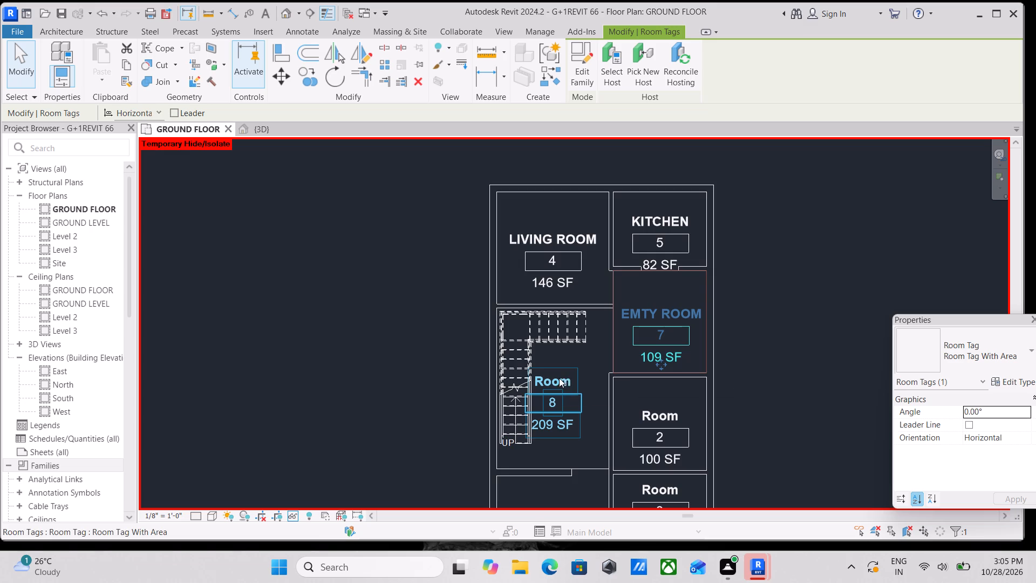
{"action": "scroll", "coordinate": [557, 426], "scroll_direction": "down", "scroll_amount": 2}
{"action": "middle_click_drag", "start_coordinate": [557, 426], "coordinate": [567, 381]}
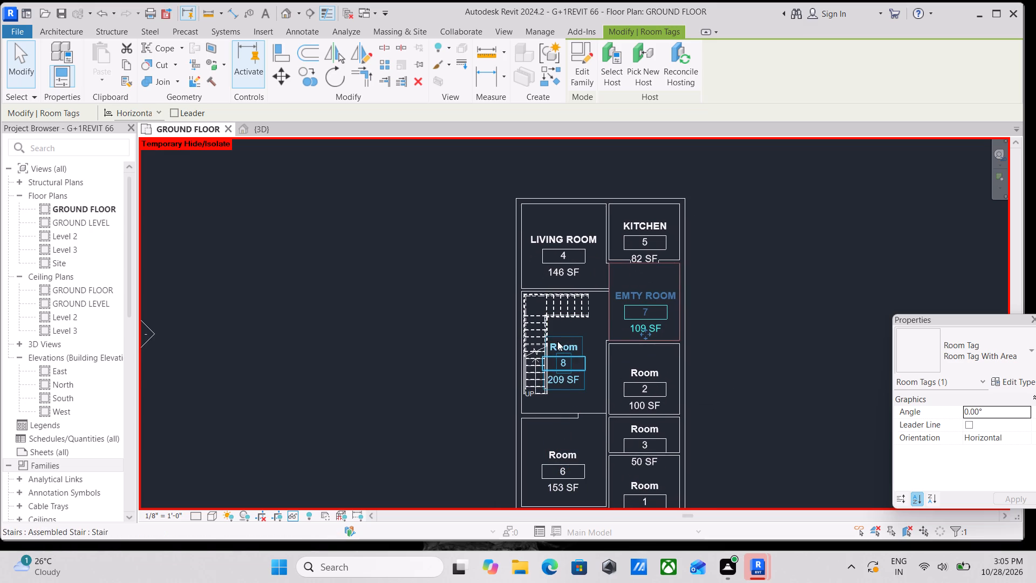
{"action": "double_click", "coordinate": [558, 341]}
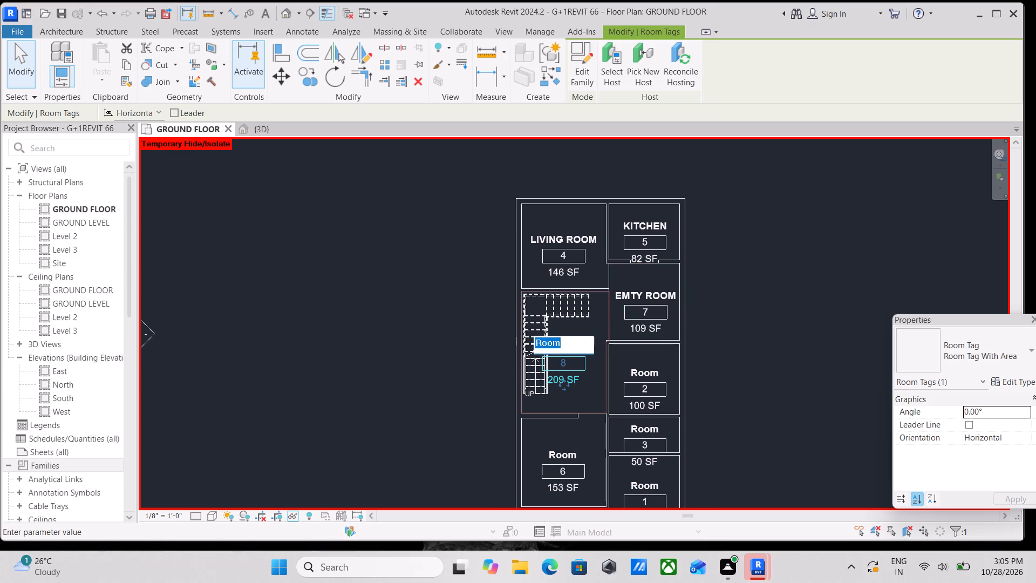
{"action": "type", "text": "STA"}
{"action": "type", "text": "TR"}
{"action": "key", "text": "BackSpace"}
{"action": "key", "text": "BackSpace"}
{"action": "type", "text": "IRS"}
{"action": "key", "text": "Return"}
Rename room 6, next to the stairs room, as FAMILY LOUNGE through its room tag.
{"action": "middle_click_drag", "start_coordinate": [567, 453], "coordinate": [605, 392]}
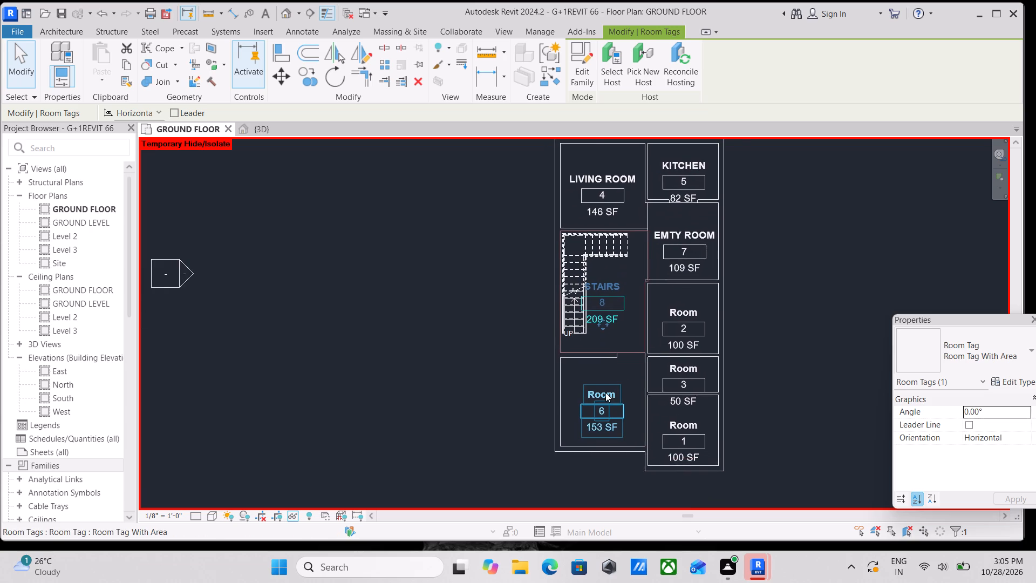
{"action": "scroll", "coordinate": [605, 392], "scroll_direction": "up", "scroll_amount": 1}
{"action": "left_click", "coordinate": [605, 392]}
{"action": "left_click", "coordinate": [605, 392]}
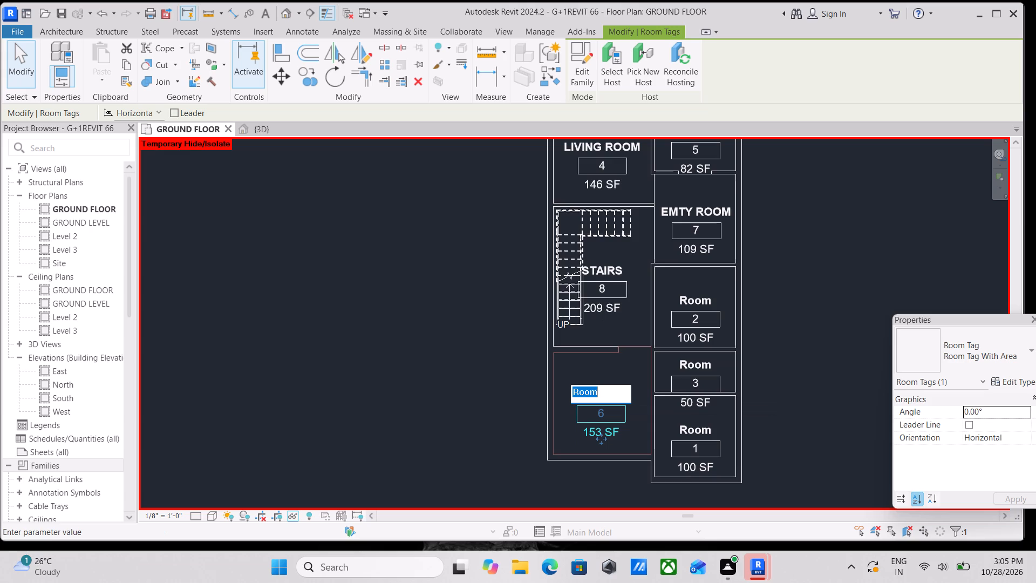
{"action": "type", "text": "FAMILY"}
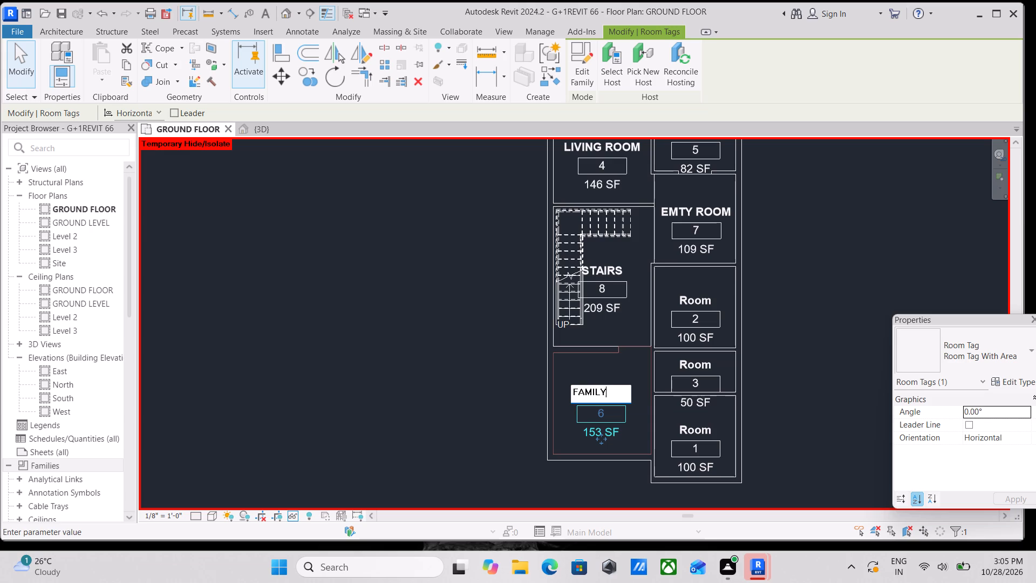
{"action": "key", "text": "space"}
{"action": "type", "text": "LOUNGE"}
{"action": "key", "text": "Return"}
{"action": "key", "text": "Return"}
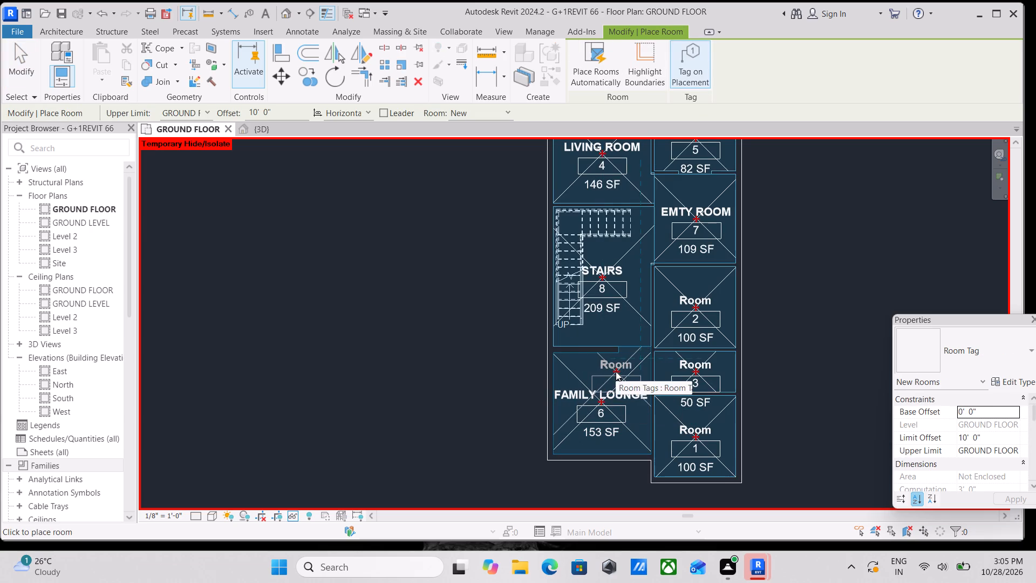
{"action": "key", "text": "Escape"}
{"action": "key", "text": "Escape"}
Rename room 1, beside the family lounge, as BEDROOM through its room tag.
{"action": "scroll", "coordinate": [670, 428], "scroll_direction": "up", "scroll_amount": 1}
{"action": "middle_click_drag", "start_coordinate": [670, 424], "coordinate": [593, 409]}
{"action": "left_click", "coordinate": [614, 411]}
{"action": "left_click", "coordinate": [614, 411]}
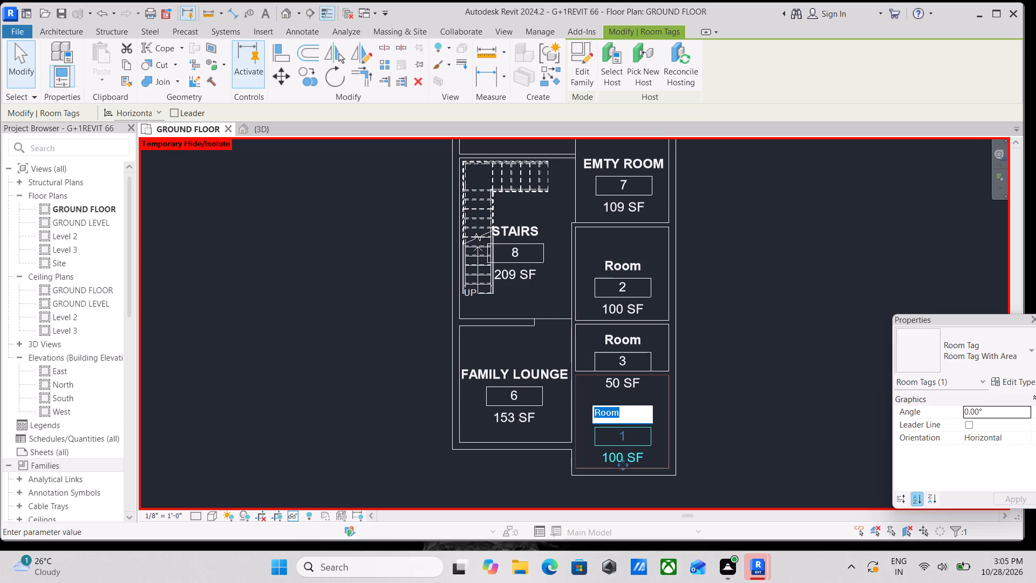
{"action": "left_click_drag", "start_coordinate": [626, 412], "coordinate": [587, 415]}
{"action": "type", "text": "BEDROOM"}
{"action": "key", "text": "Return"}
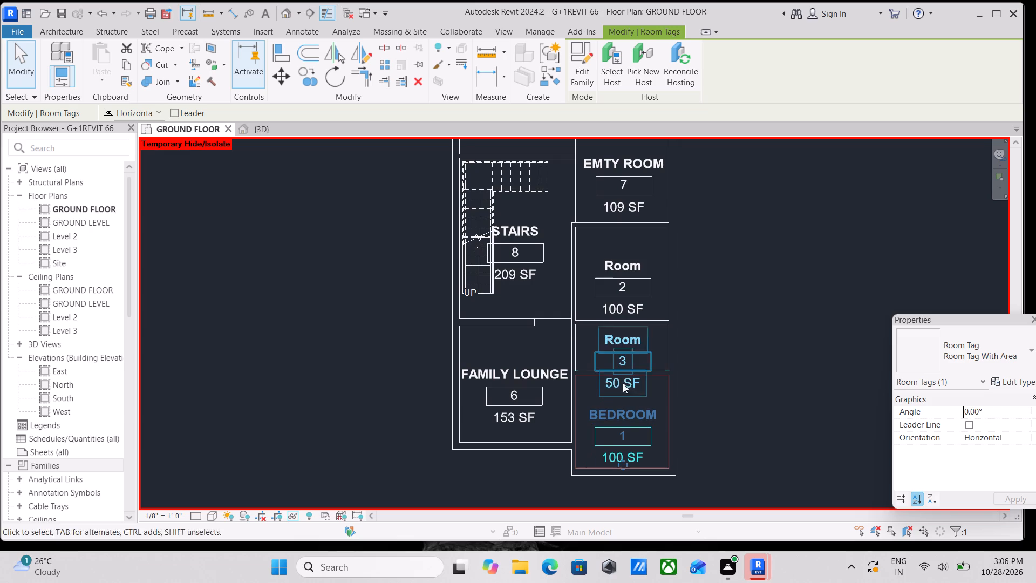
Rename room 3, between the bedroom and room 2, as TOILET through its room tag.
{"action": "scroll", "coordinate": [632, 350], "scroll_direction": "up", "scroll_amount": 3}
{"action": "left_click", "coordinate": [627, 333]}
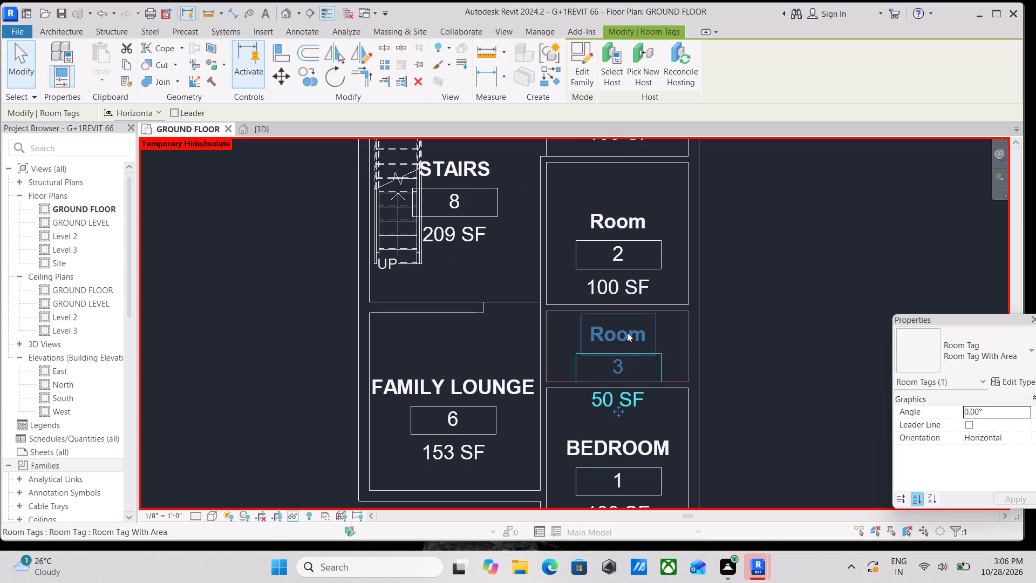
{"action": "left_click", "coordinate": [627, 333]}
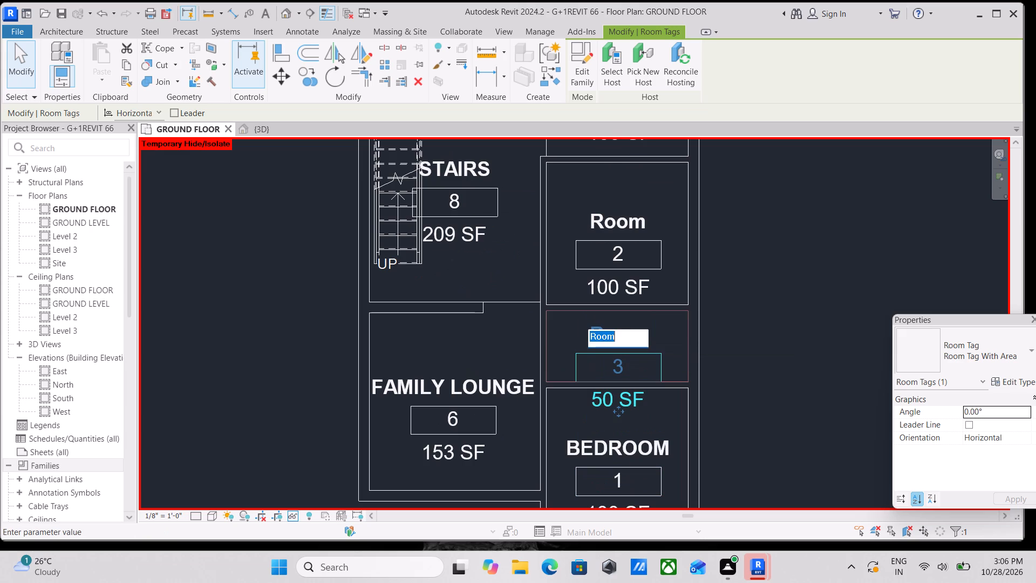
{"action": "type", "text": "TOILET"}
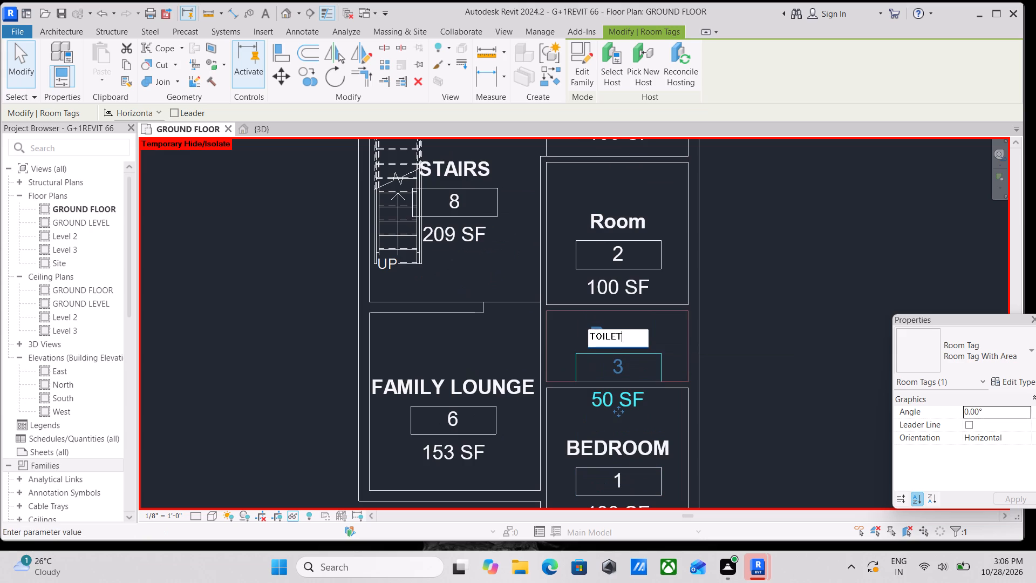
{"action": "key", "text": "Return"}
Rename room 7, between the kitchen and room 2, as DINNER through its room tag.
{"action": "middle_click_drag", "start_coordinate": [562, 286], "coordinate": [544, 424]}
{"action": "middle_click_drag", "start_coordinate": [579, 219], "coordinate": [577, 313]}
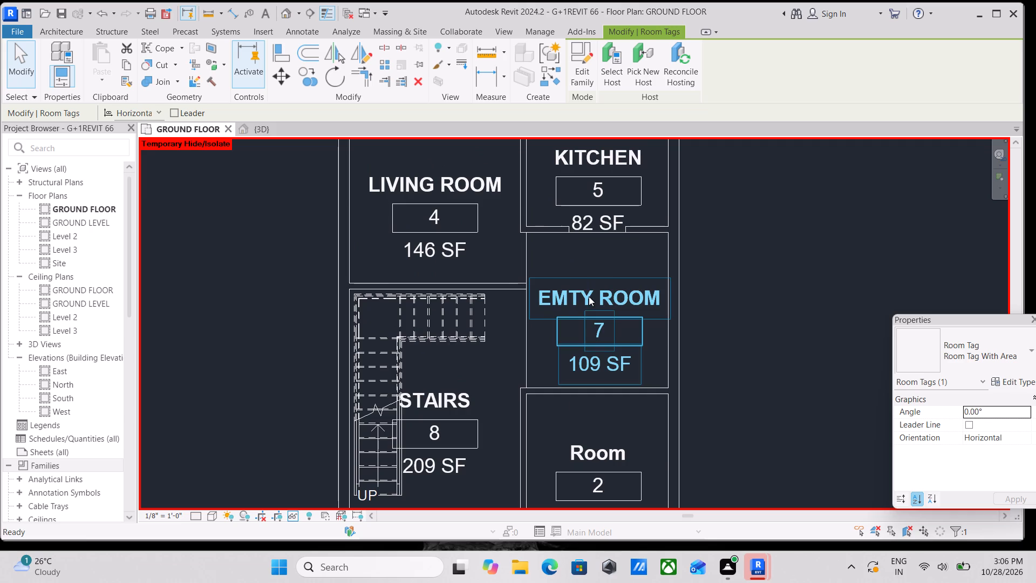
{"action": "left_click", "coordinate": [589, 296]}
{"action": "left_click", "coordinate": [589, 296]}
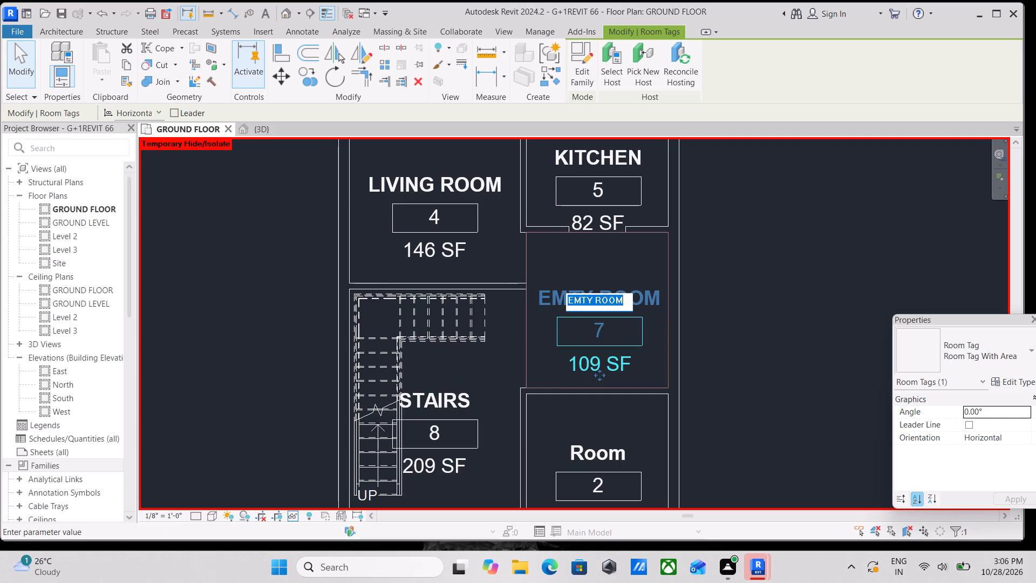
{"action": "type", "text": "DIN"}
{"action": "type", "text": "NER"}
{"action": "key", "text": "Return"}
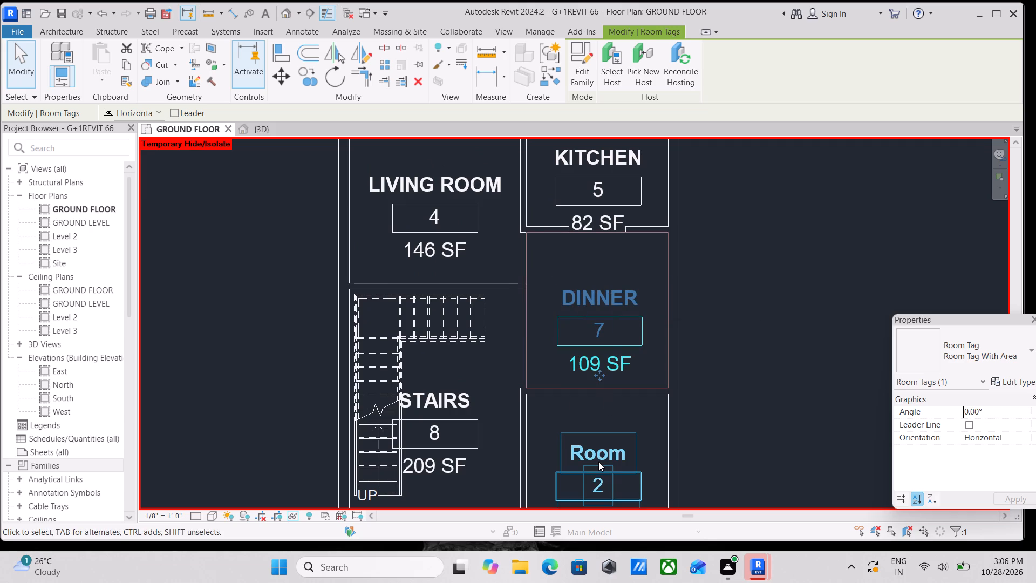
Rename room 2, between the dinner room and the toilet, as STUDY ROOM through its room tag.
{"action": "scroll", "coordinate": [598, 460], "scroll_direction": "down", "scroll_amount": 2}
{"action": "double_click", "coordinate": [601, 448]}
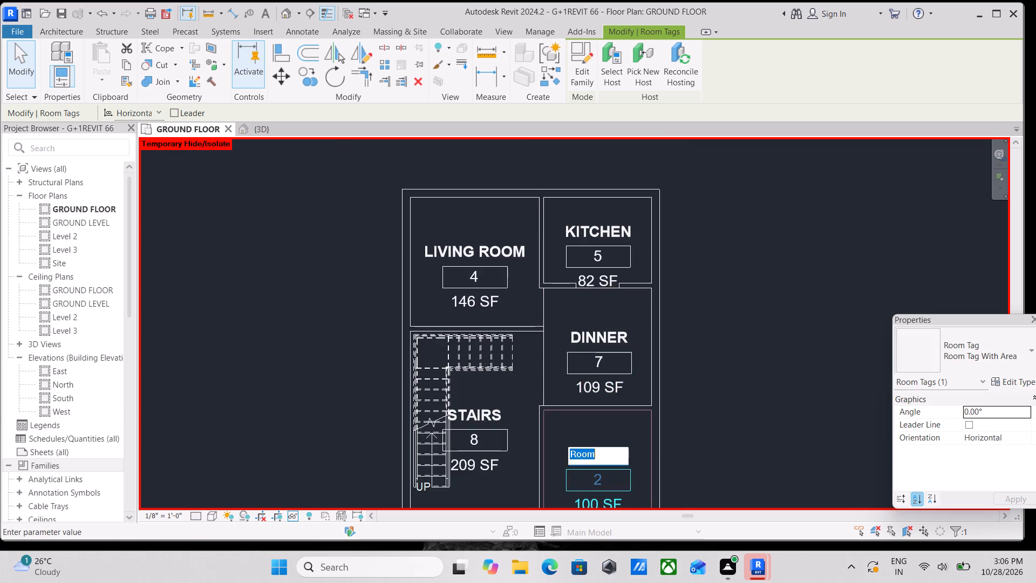
{"action": "scroll", "coordinate": [601, 448], "scroll_direction": "down", "scroll_amount": 3}
{"action": "scroll", "coordinate": [601, 448], "scroll_direction": "up", "scroll_amount": 2}
{"action": "scroll", "coordinate": [601, 448], "scroll_direction": "down", "scroll_amount": 3}
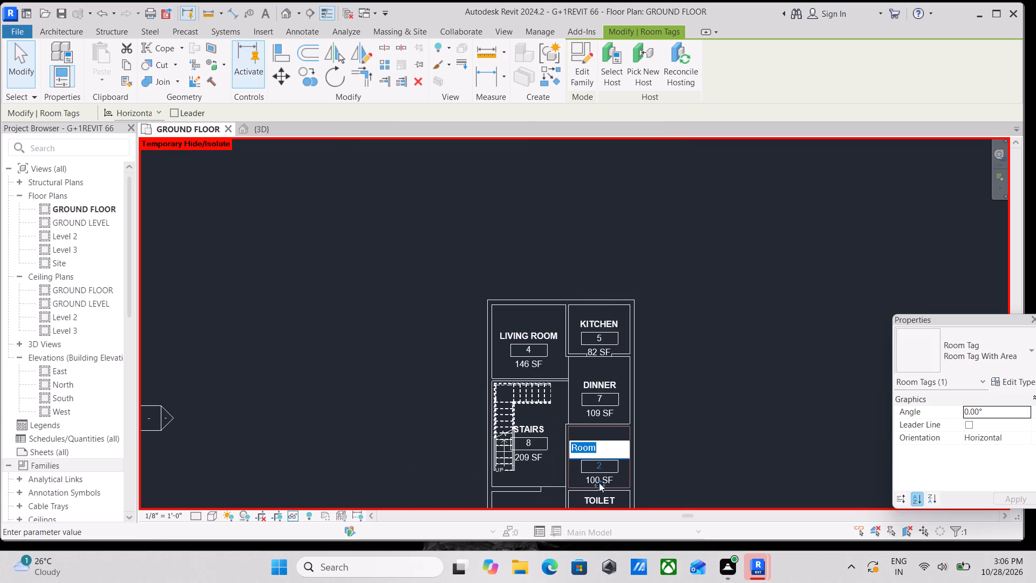
{"action": "scroll", "coordinate": [599, 483], "scroll_direction": "up", "scroll_amount": 7}
{"action": "scroll", "coordinate": [608, 420], "scroll_direction": "down", "scroll_amount": 1}
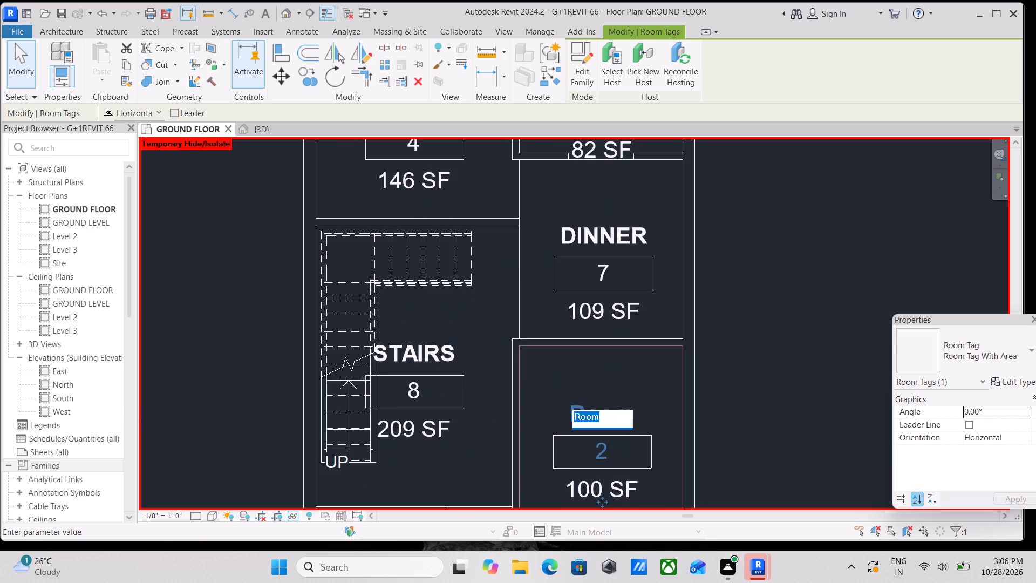
{"action": "scroll", "coordinate": [611, 419], "scroll_direction": "down", "scroll_amount": 4}
{"action": "scroll", "coordinate": [617, 417], "scroll_direction": "up", "scroll_amount": 2}
{"action": "scroll", "coordinate": [617, 417], "scroll_direction": "down", "scroll_amount": 2}
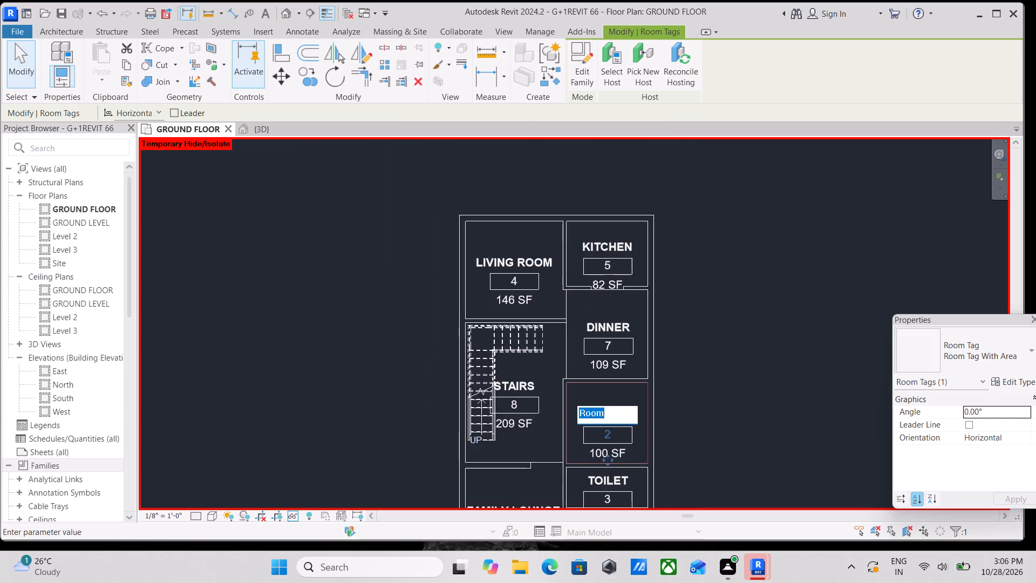
{"action": "scroll", "coordinate": [617, 417], "scroll_direction": "down", "scroll_amount": 2}
{"action": "scroll", "coordinate": [617, 417], "scroll_direction": "up", "scroll_amount": 7}
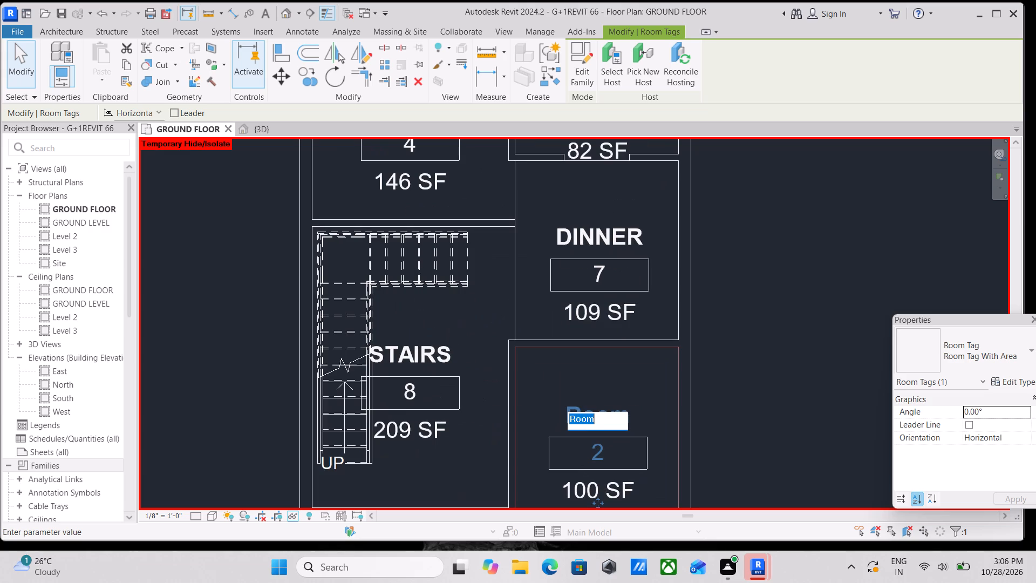
{"action": "type", "text": "STUDY ROOM"}
{"action": "key", "text": "Return"}
Look over the ground floor plan to check the room names in the area tags.
{"action": "scroll", "coordinate": [587, 394], "scroll_direction": "down", "scroll_amount": 3}
{"action": "middle_click_drag", "start_coordinate": [587, 394], "coordinate": [593, 470]}
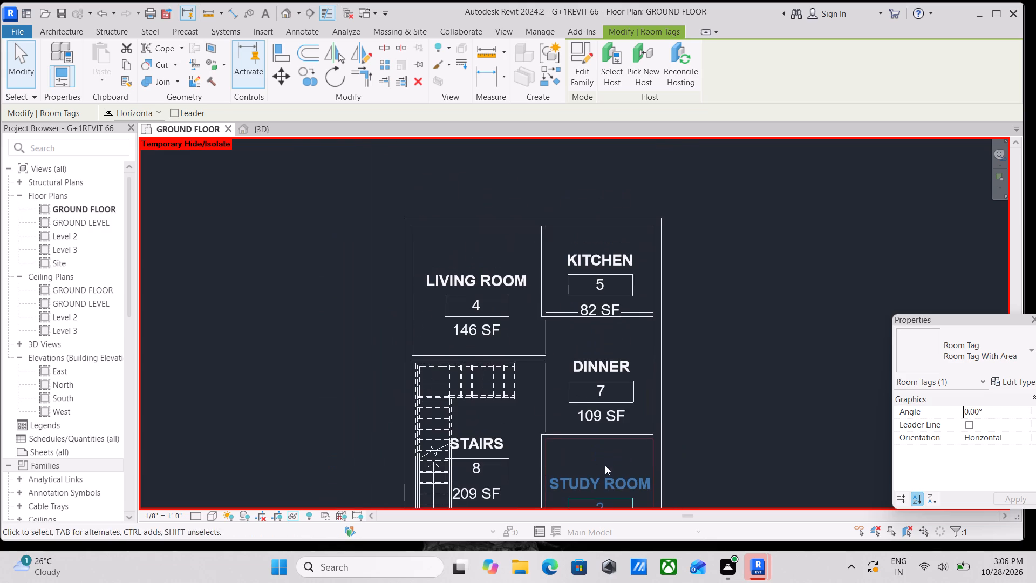
{"action": "middle_click_drag", "start_coordinate": [596, 292], "coordinate": [647, 285]}
{"action": "scroll", "coordinate": [567, 340], "scroll_direction": "down", "scroll_amount": 1}
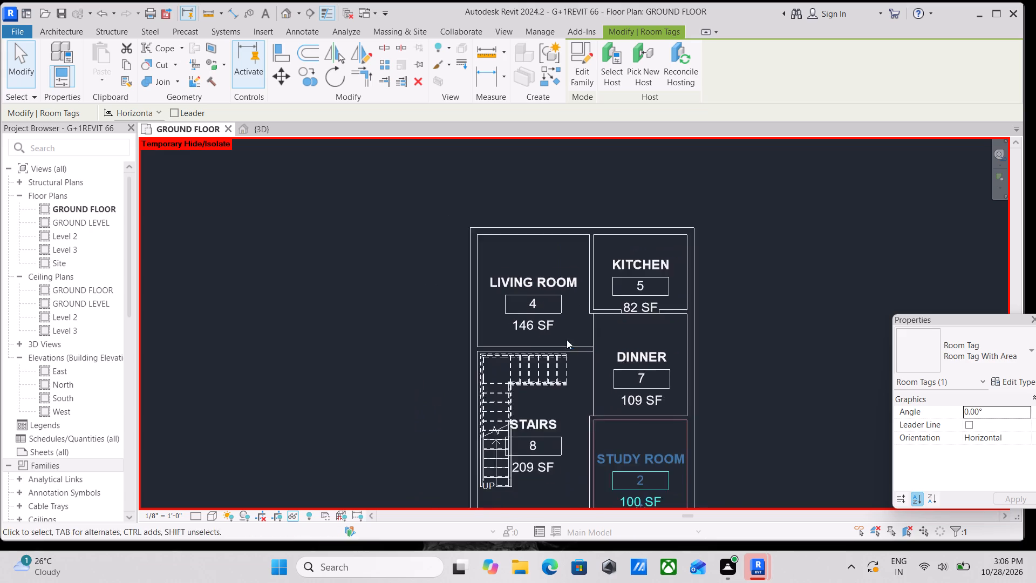
{"action": "middle_click_drag", "start_coordinate": [567, 340], "coordinate": [625, 316]}
{"action": "middle_click_drag", "start_coordinate": [584, 423], "coordinate": [612, 318]}
{"action": "middle_click_drag", "start_coordinate": [593, 351], "coordinate": [545, 385]}
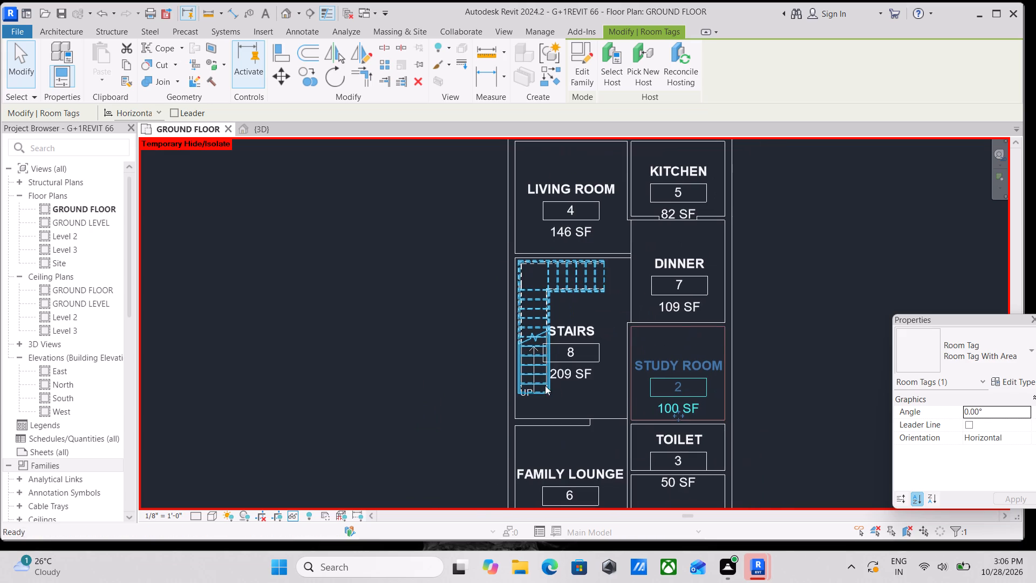
{"action": "scroll", "coordinate": [559, 319], "scroll_direction": "down", "scroll_amount": 1}
{"action": "middle_click_drag", "start_coordinate": [564, 349], "coordinate": [577, 378]}
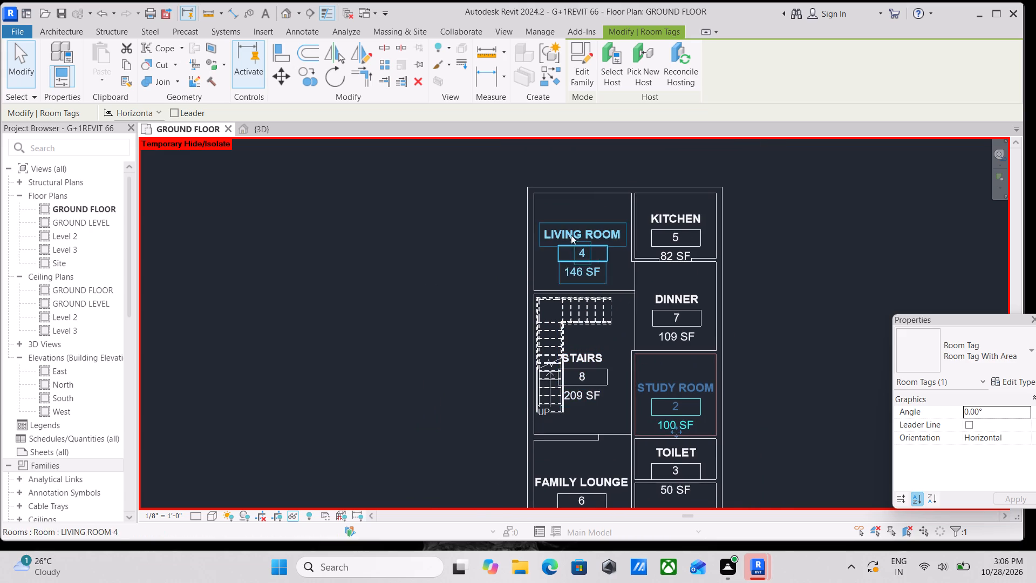
Place a color fill legend outside the plan beside the kitchen, with space type Rooms and color scheme Department.
{"action": "left_click", "coordinate": [58, 29]}
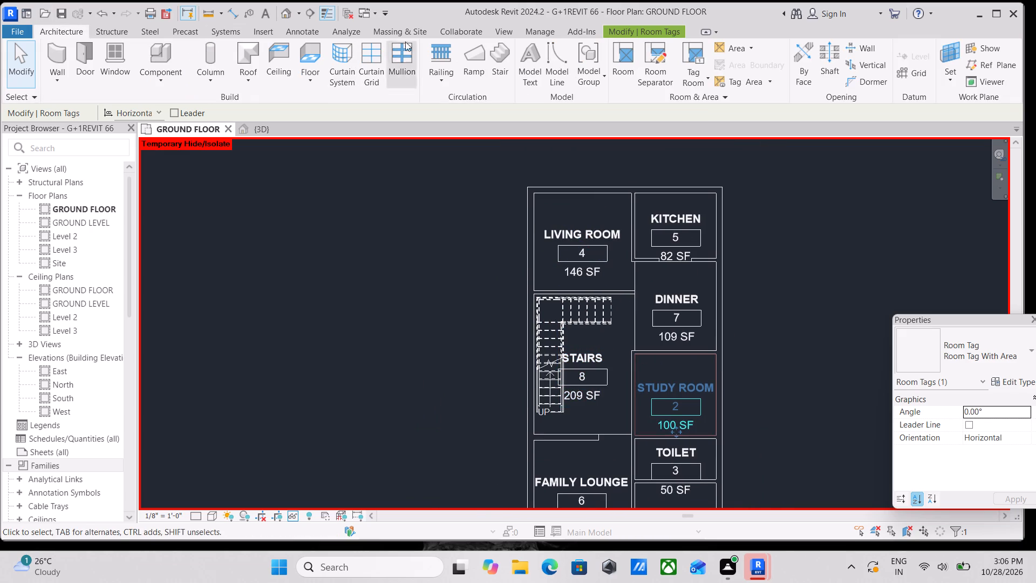
{"action": "left_click", "coordinate": [111, 30]}
{"action": "left_click", "coordinate": [63, 28]}
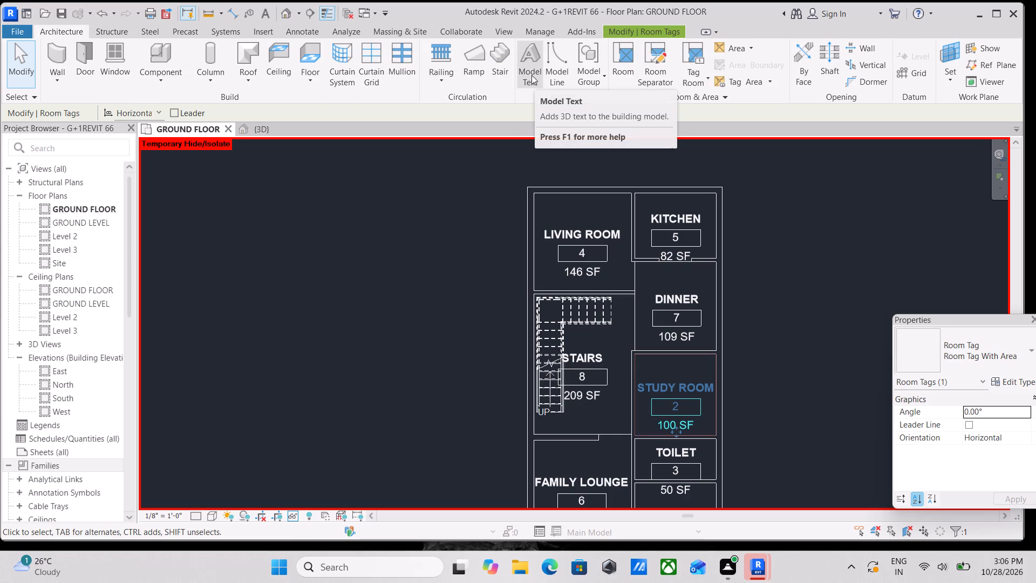
{"action": "left_click", "coordinate": [304, 30]}
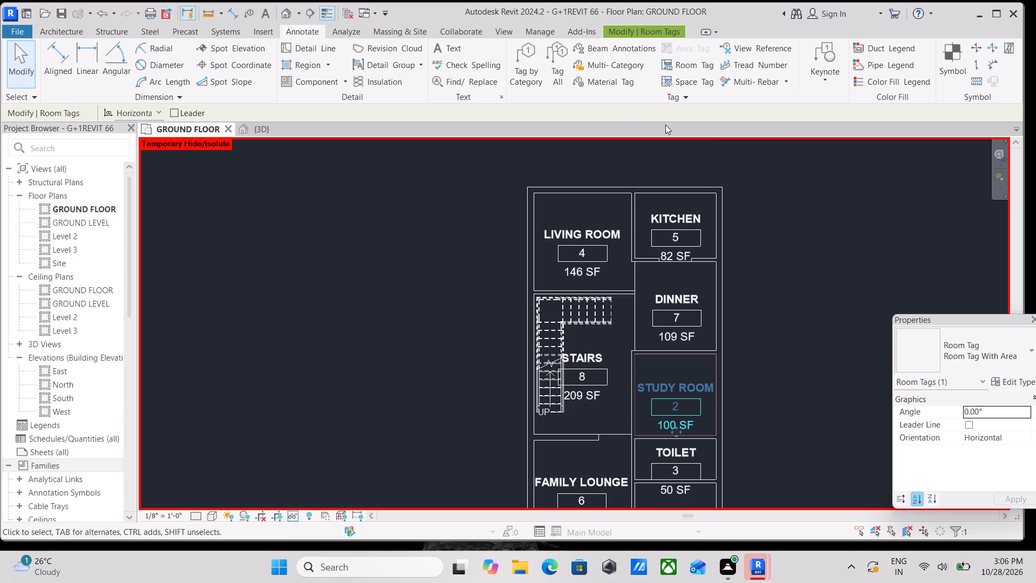
{"action": "left_click", "coordinate": [874, 84]}
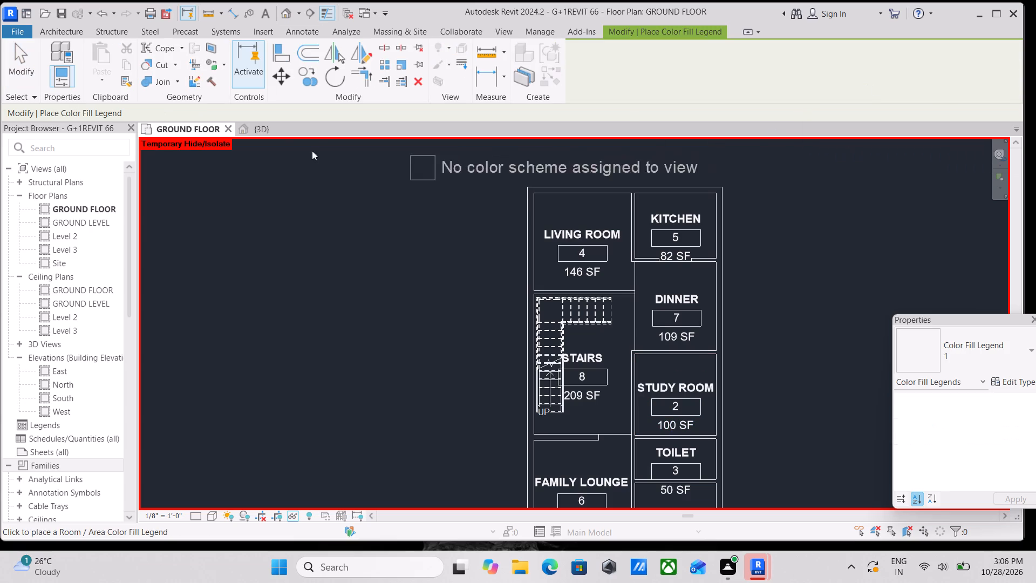
{"action": "middle_click_drag", "start_coordinate": [765, 178], "coordinate": [629, 218]}
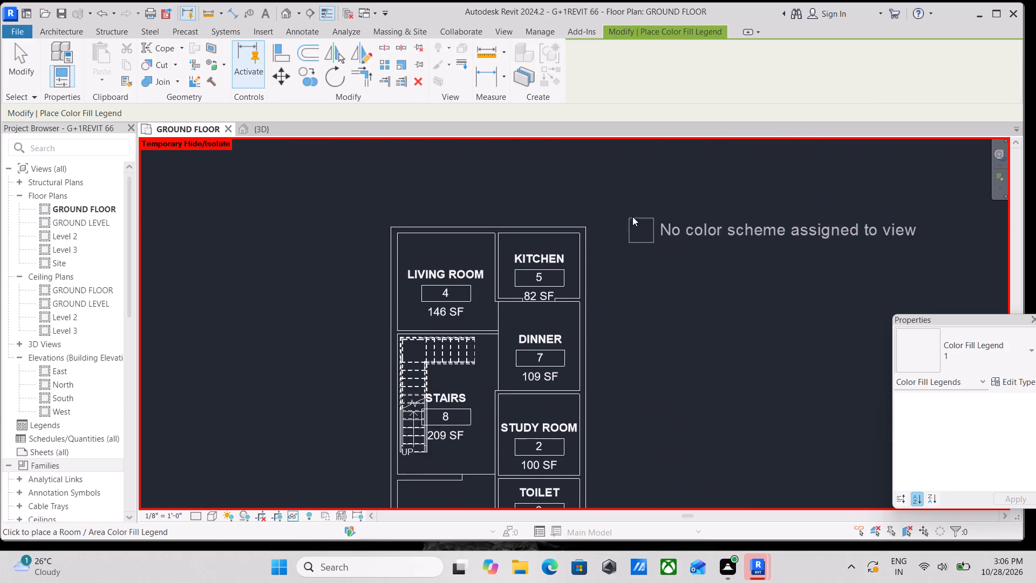
{"action": "left_click", "coordinate": [672, 202]}
{"action": "left_click", "coordinate": [520, 275]}
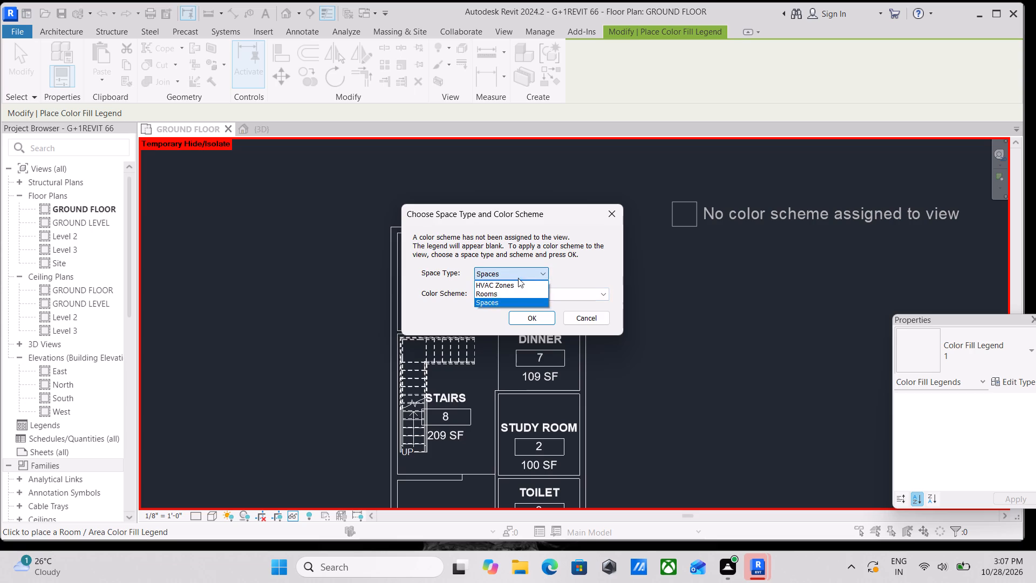
{"action": "left_click", "coordinate": [514, 293]}
{"action": "left_click", "coordinate": [534, 299]}
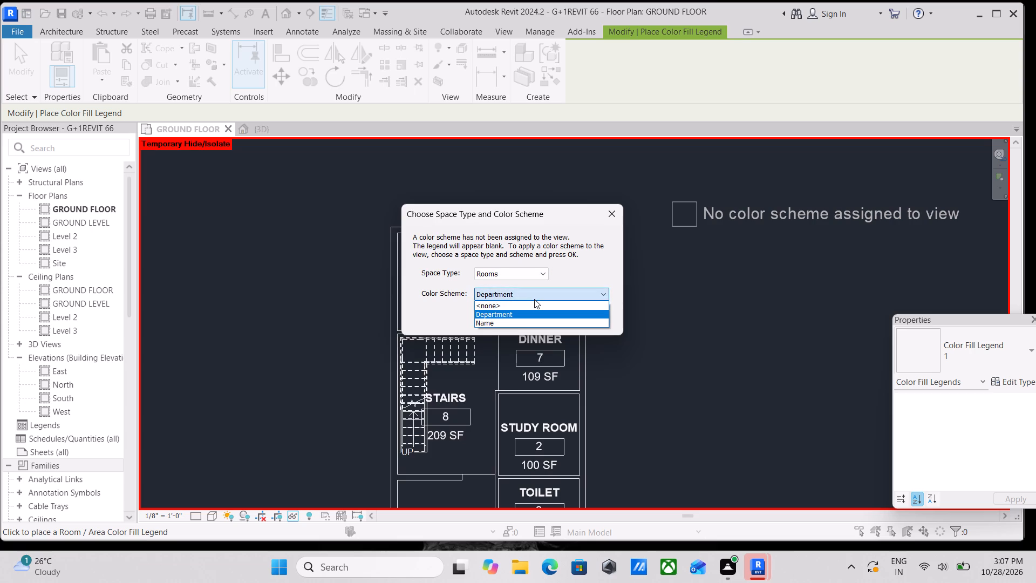
{"action": "left_click", "coordinate": [528, 313]}
{"action": "left_click", "coordinate": [527, 313]}
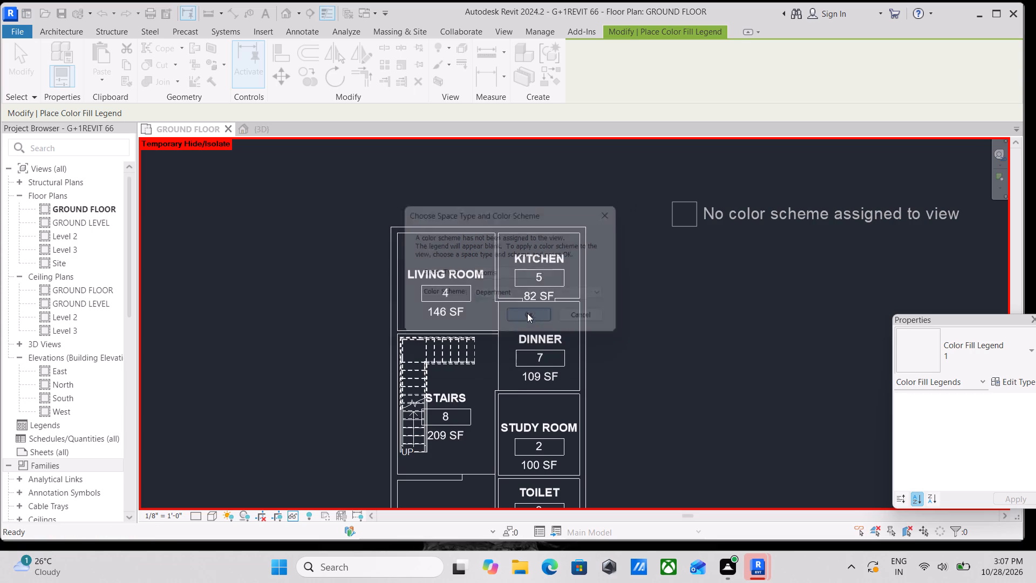
Edit the legend's color scheme, switching it from Department to Name, and apply it to the ground floor plan.
{"action": "left_click", "coordinate": [682, 217]}
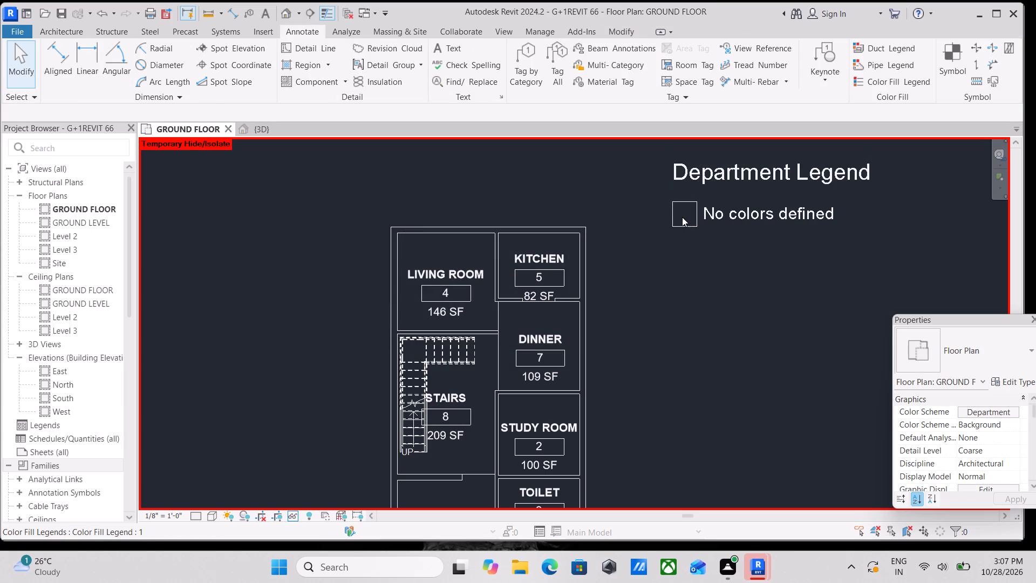
{"action": "scroll", "coordinate": [683, 216], "scroll_direction": "down", "scroll_amount": 3}
{"action": "left_click", "coordinate": [683, 216]}
{"action": "scroll", "coordinate": [686, 213], "scroll_direction": "up", "scroll_amount": 2}
{"action": "left_click", "coordinate": [686, 213]}
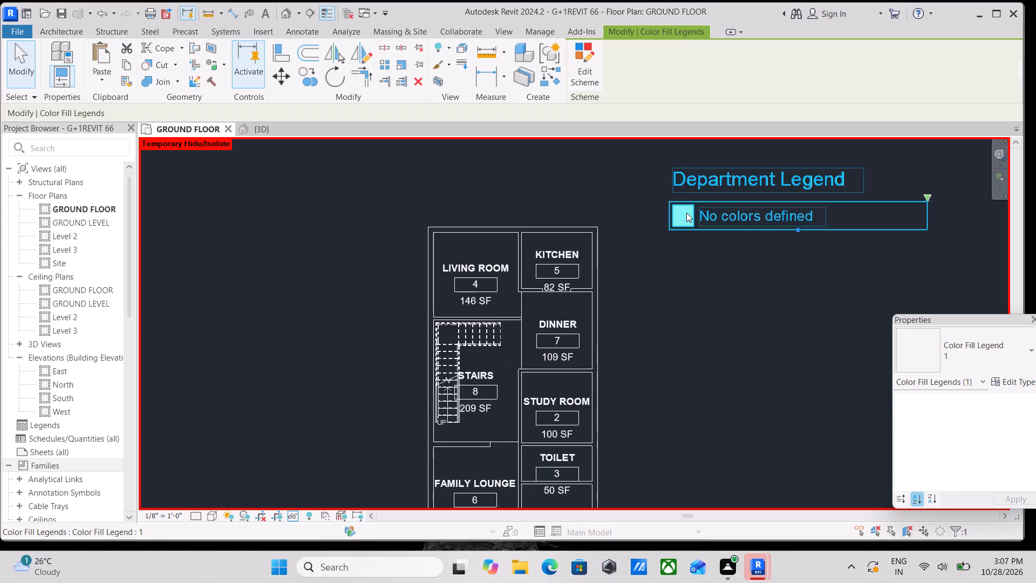
{"action": "left_click", "coordinate": [591, 92]}
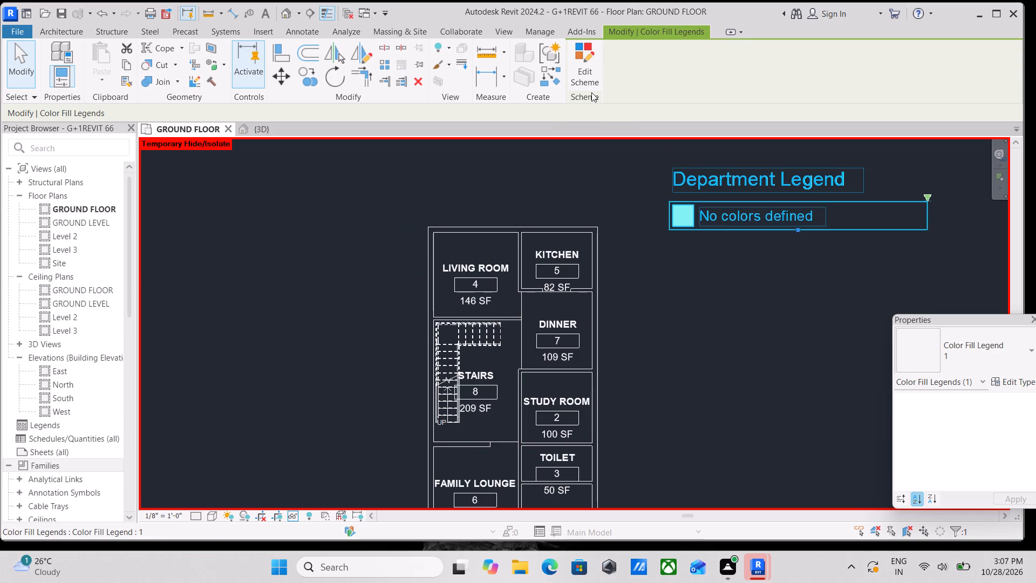
{"action": "left_click", "coordinate": [587, 71]}
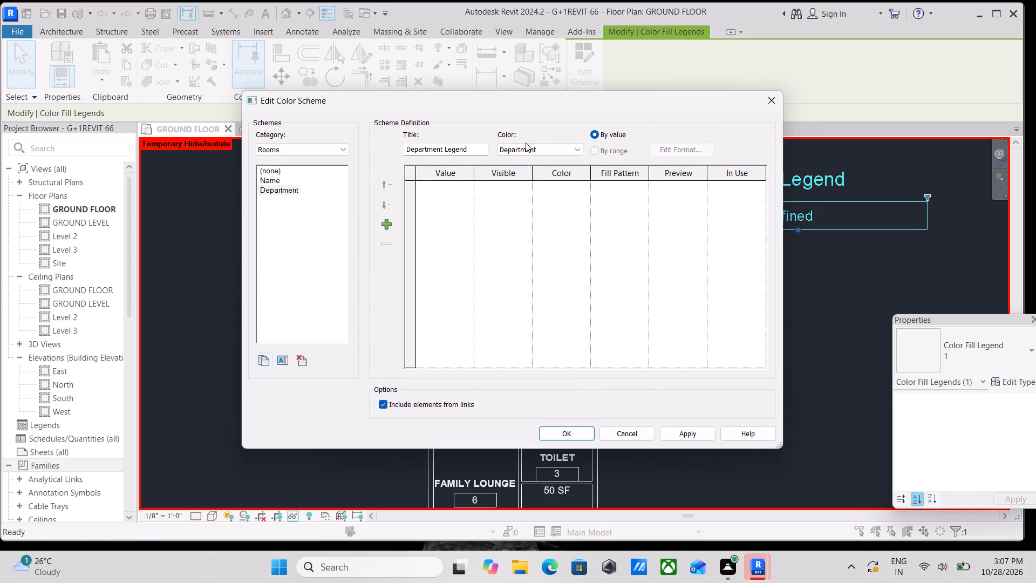
{"action": "left_click", "coordinate": [276, 181]}
{"action": "left_click", "coordinate": [274, 191]}
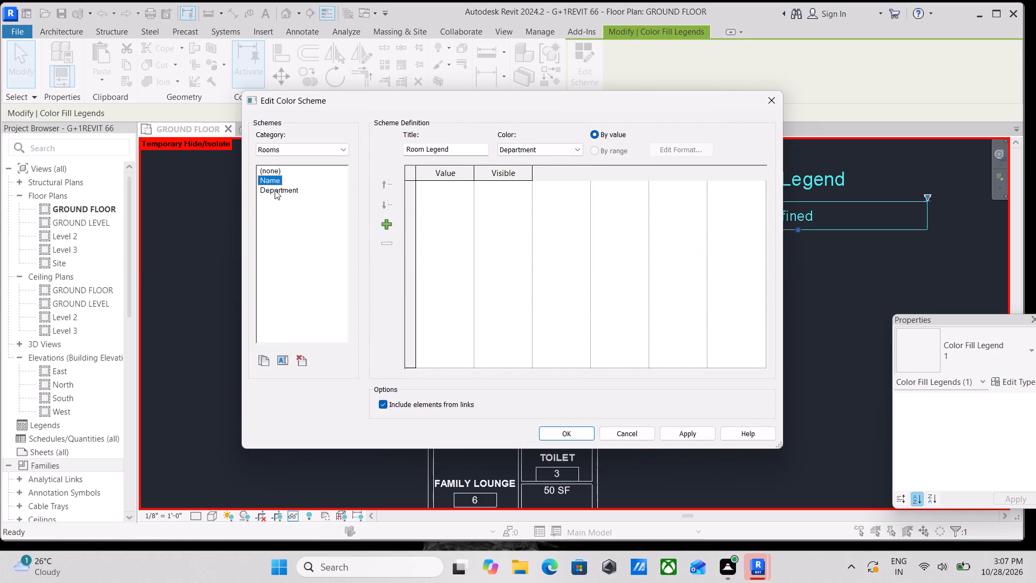
{"action": "left_click", "coordinate": [275, 179]}
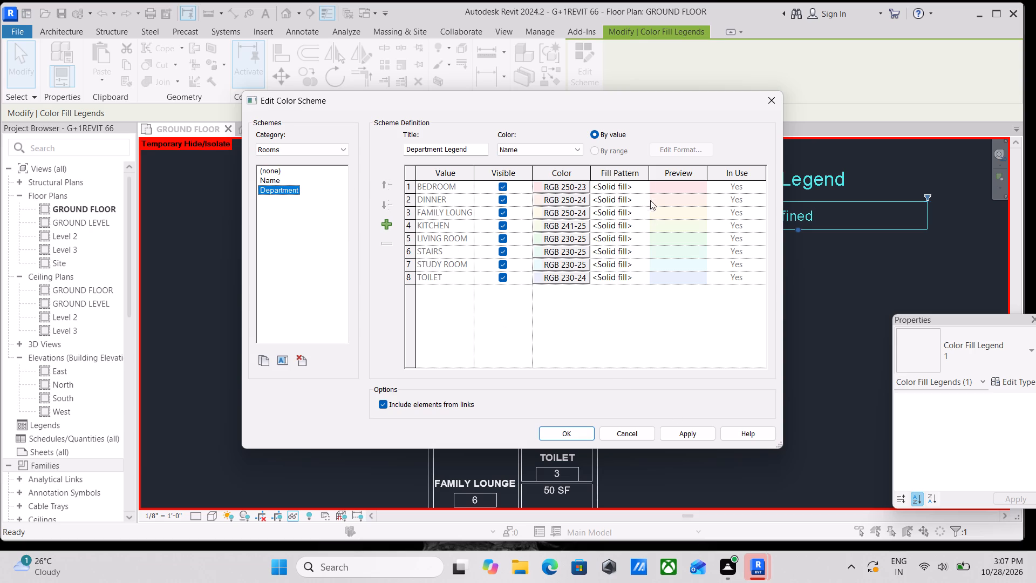
{"action": "left_click", "coordinate": [674, 434]}
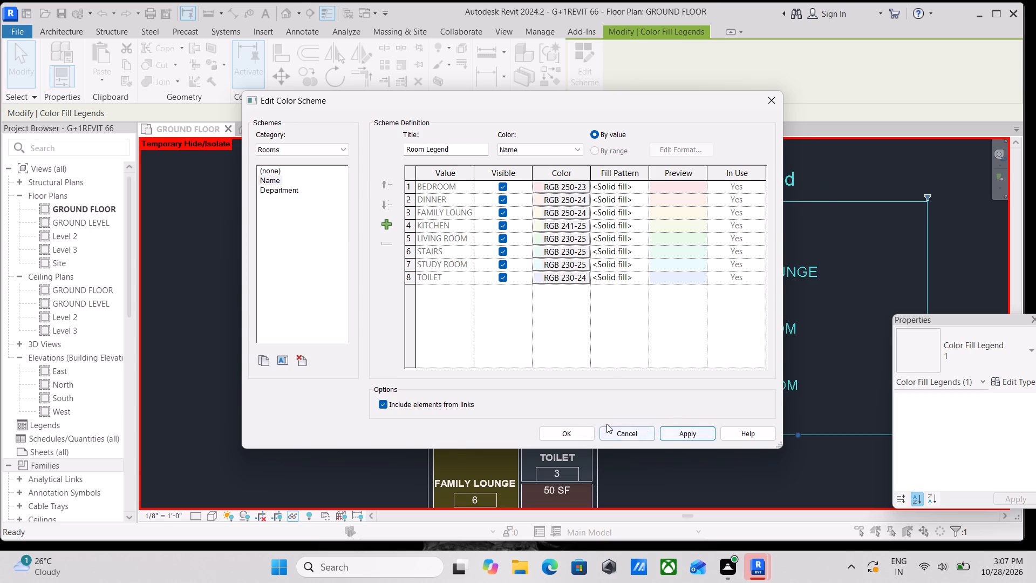
{"action": "left_click", "coordinate": [575, 426]}
Examine the room color fills on the ground floor plan against the legend entries.
{"action": "scroll", "coordinate": [601, 273], "scroll_direction": "down", "scroll_amount": 1}
{"action": "middle_click_drag", "start_coordinate": [594, 269], "coordinate": [475, 199]}
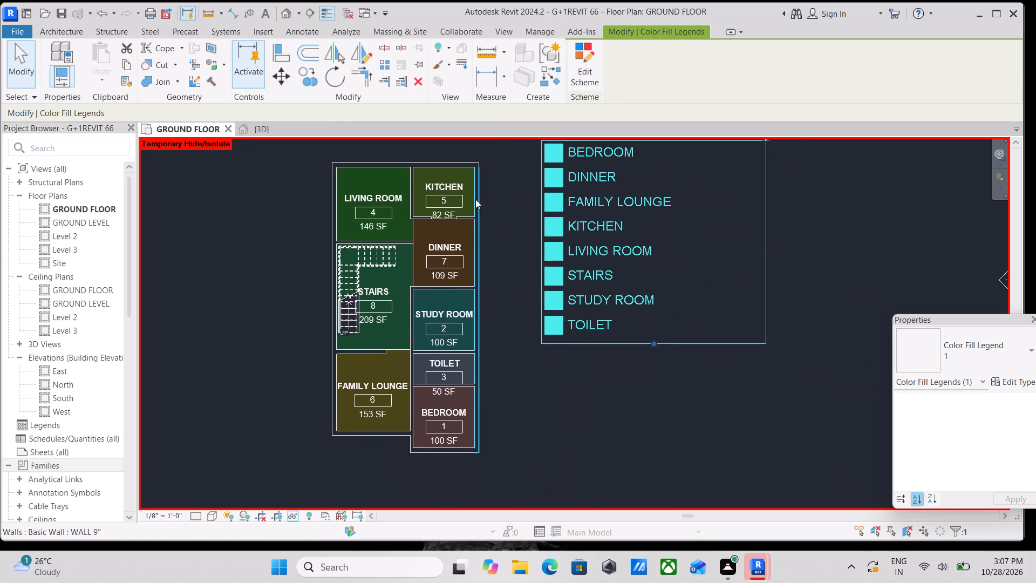
{"action": "scroll", "coordinate": [503, 251], "scroll_direction": "up", "scroll_amount": 2}
{"action": "scroll", "coordinate": [363, 257], "scroll_direction": "up", "scroll_amount": 3}
{"action": "middle_click_drag", "start_coordinate": [457, 253], "coordinate": [403, 372]}
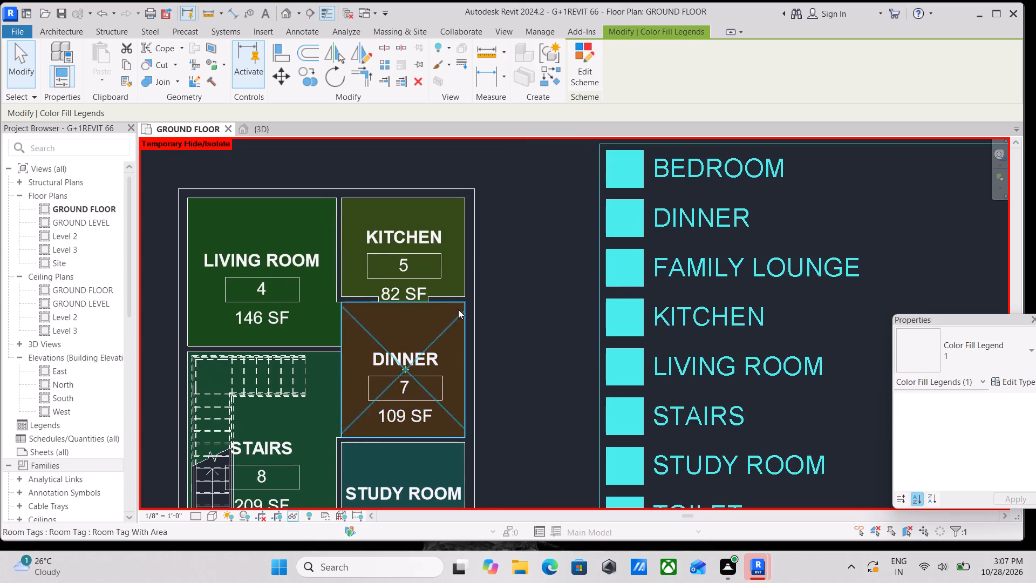
{"action": "scroll", "coordinate": [483, 270], "scroll_direction": "down", "scroll_amount": 2}
{"action": "middle_click_drag", "start_coordinate": [488, 273], "coordinate": [540, 178]}
{"action": "scroll", "coordinate": [528, 204], "scroll_direction": "down", "scroll_amount": 1}
{"action": "middle_click_drag", "start_coordinate": [495, 162], "coordinate": [440, 250]}
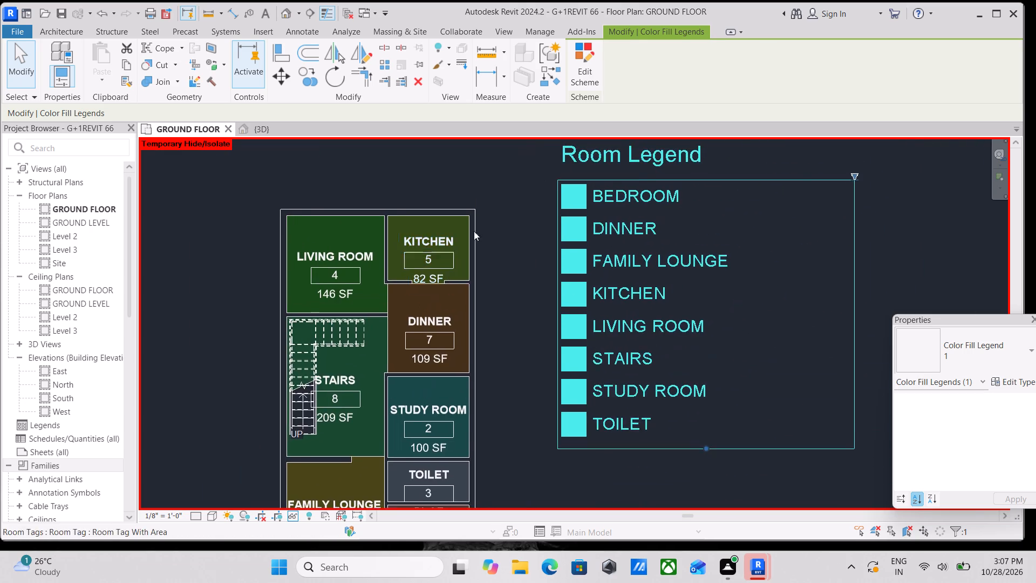
{"action": "scroll", "coordinate": [489, 222], "scroll_direction": "down", "scroll_amount": 1}
{"action": "middle_click_drag", "start_coordinate": [489, 222], "coordinate": [500, 274]}
{"action": "key", "text": "Escape"}
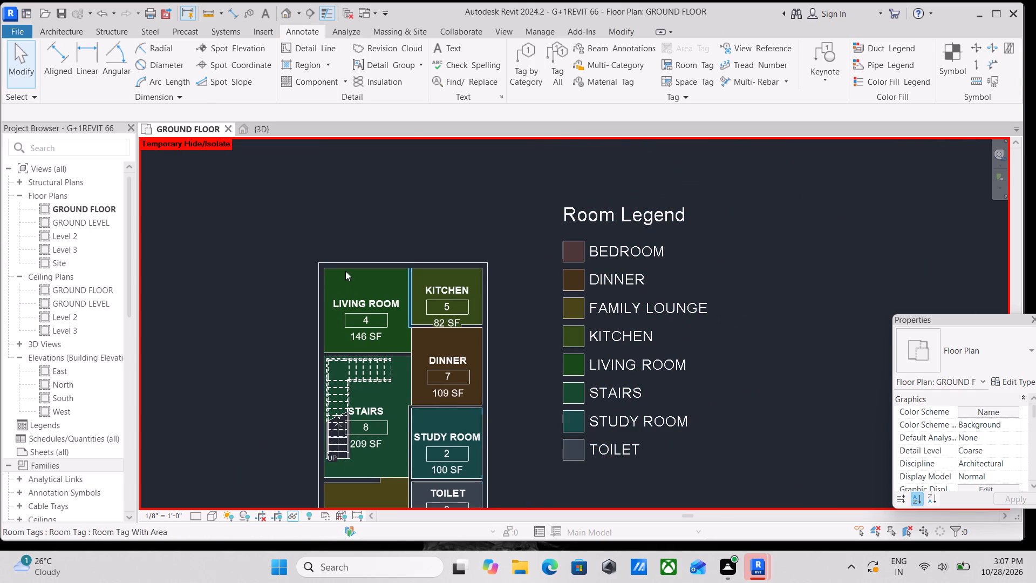
Edit the Room Legend's color scheme, setting the fill pattern of BEDROOM to Concrete.
{"action": "left_click", "coordinate": [577, 255]}
{"action": "left_click", "coordinate": [577, 255]}
{"action": "scroll", "coordinate": [577, 255], "scroll_direction": "down", "scroll_amount": 3}
{"action": "double_click", "coordinate": [579, 314]}
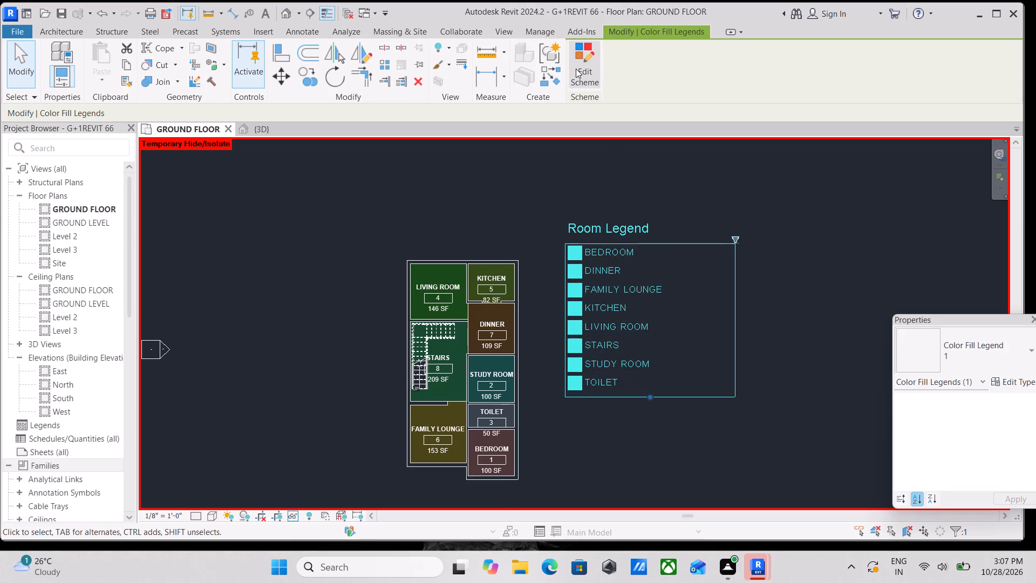
{"action": "left_click", "coordinate": [576, 69]}
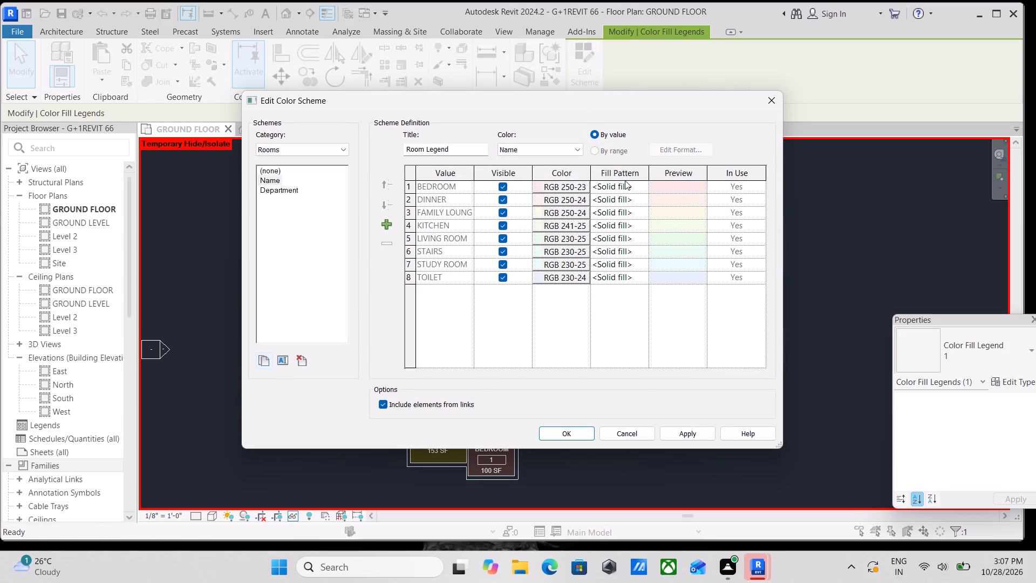
{"action": "left_click", "coordinate": [632, 187]}
{"action": "left_click", "coordinate": [642, 189]}
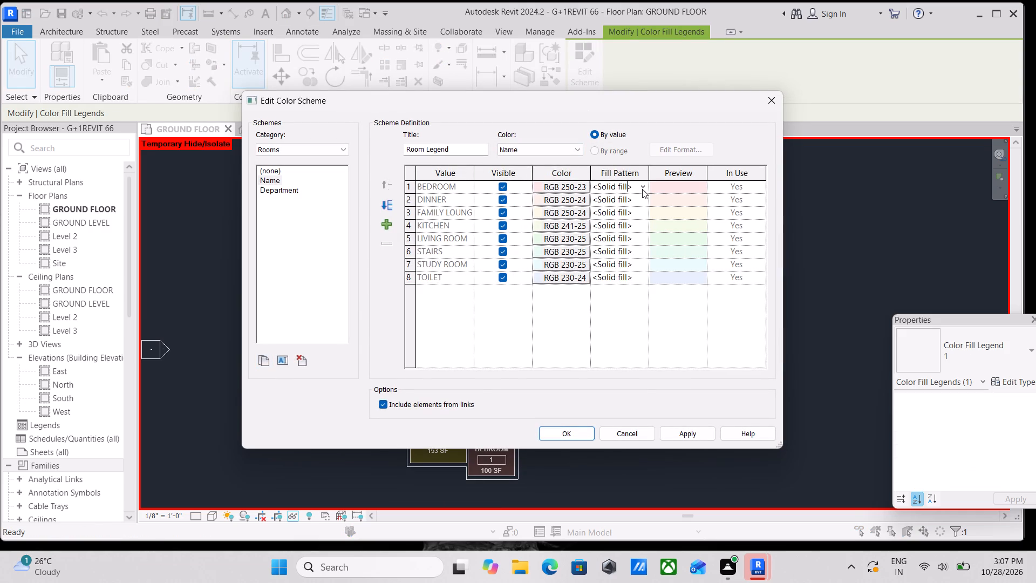
{"action": "left_click", "coordinate": [642, 189]}
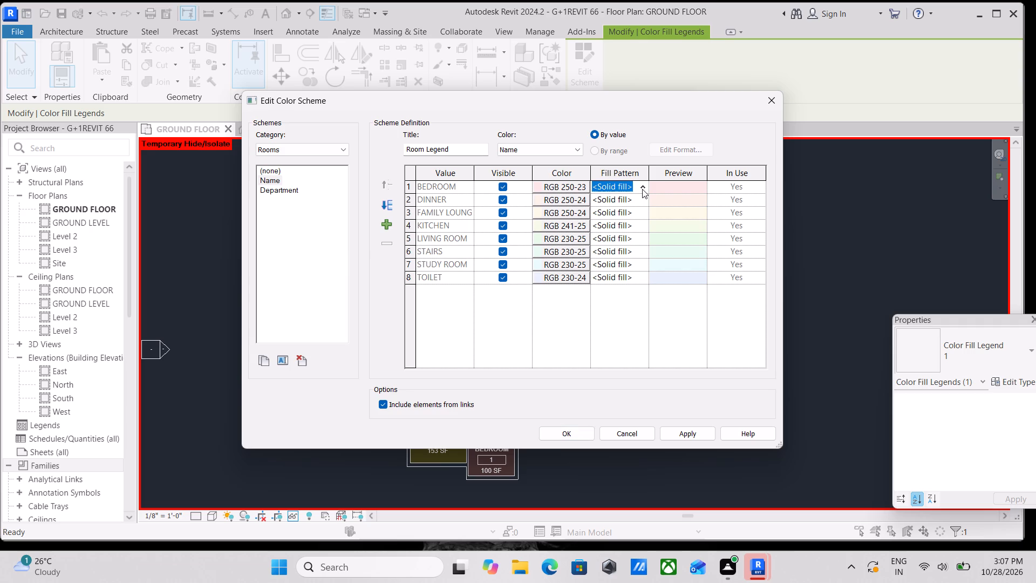
{"action": "left_click", "coordinate": [642, 189]}
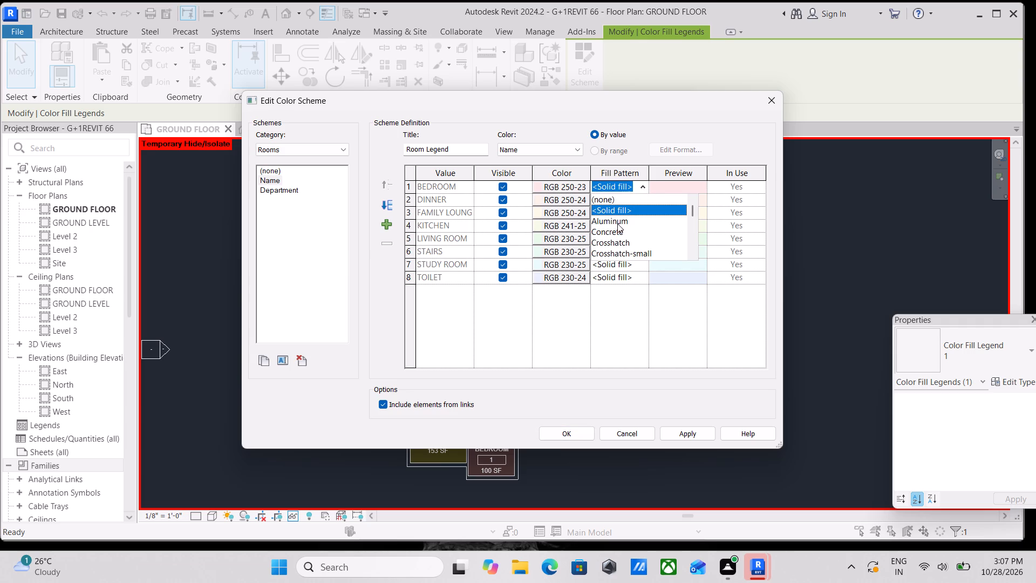
{"action": "left_click", "coordinate": [644, 184]}
{"action": "left_click", "coordinate": [643, 184]}
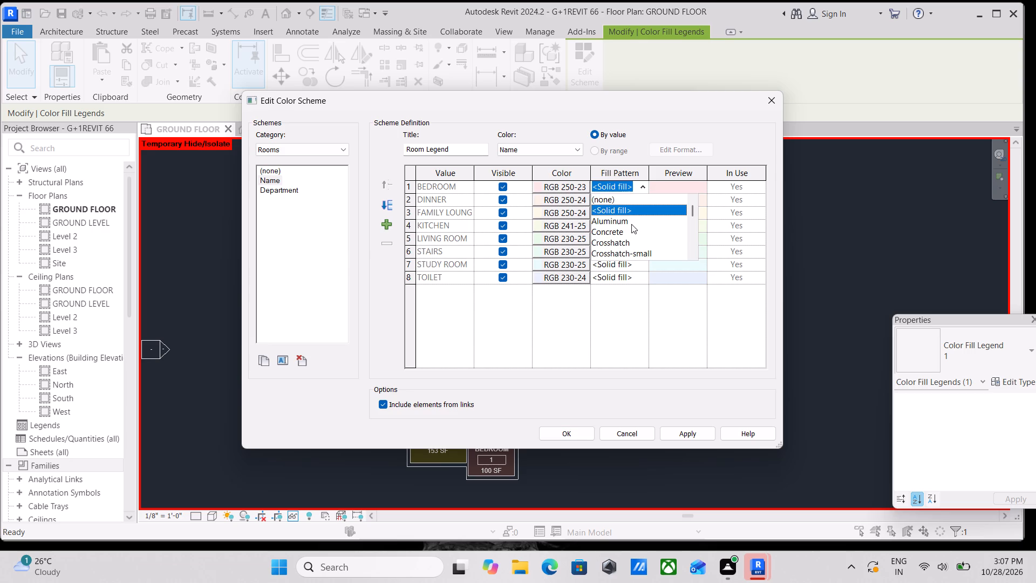
{"action": "left_click", "coordinate": [622, 232]}
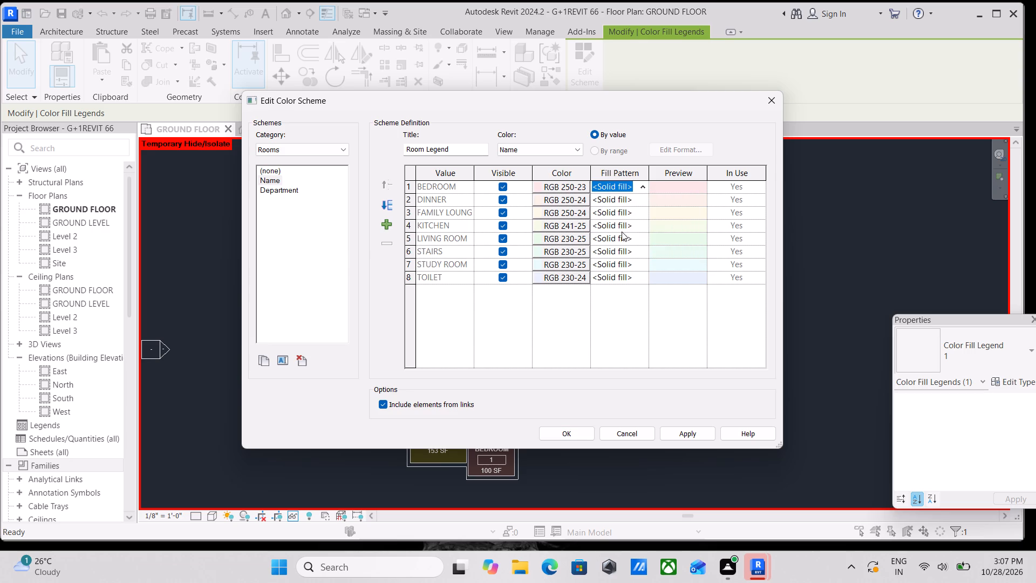
Set the scheme's fill patterns to Aluminum for DINNER and Sand - Dense for FAMILY LOUNGE.
{"action": "left_click", "coordinate": [629, 202]}
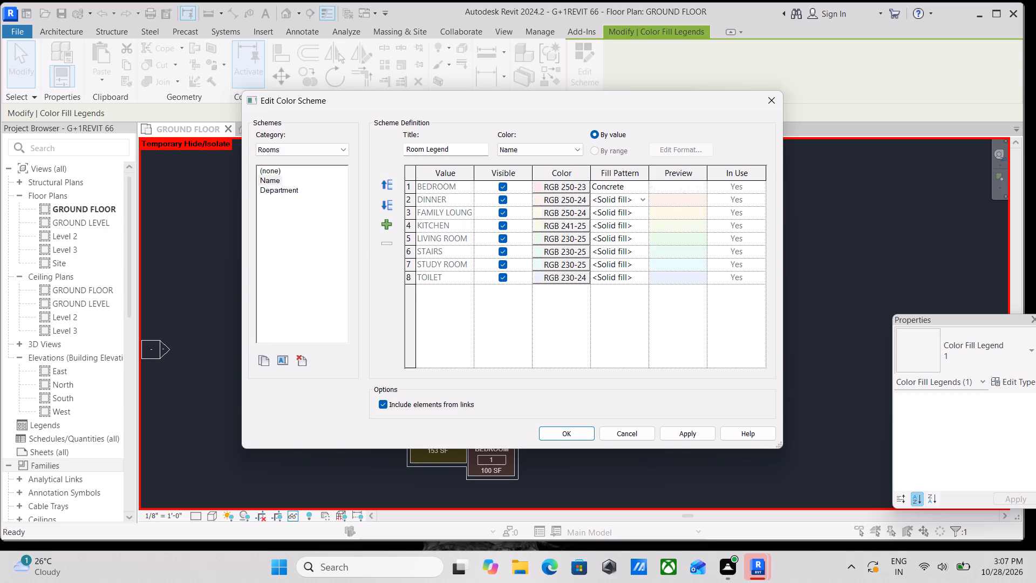
{"action": "left_click", "coordinate": [645, 200]}
{"action": "left_click", "coordinate": [629, 235]}
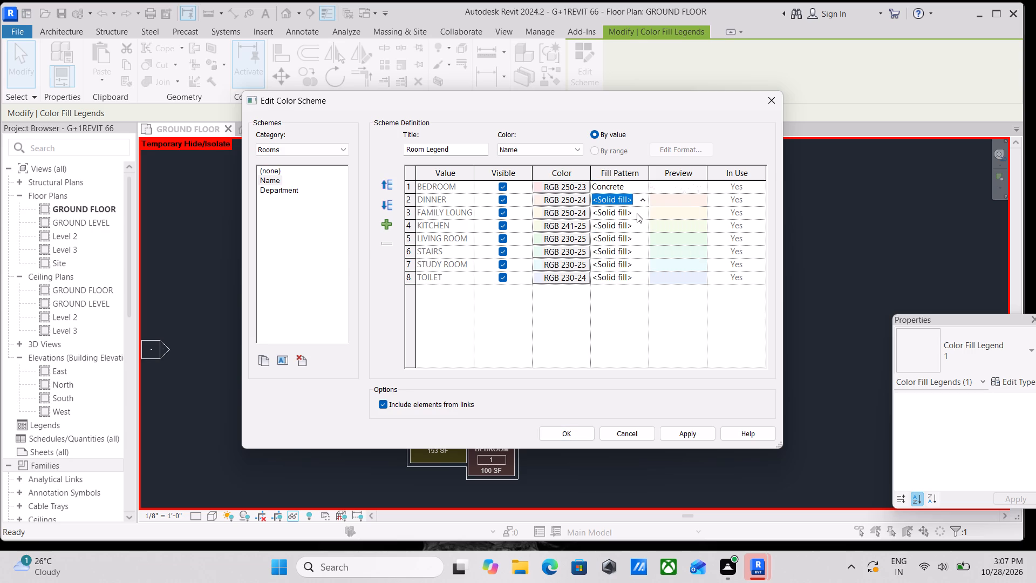
{"action": "left_click", "coordinate": [634, 213]}
{"action": "left_click", "coordinate": [645, 212]}
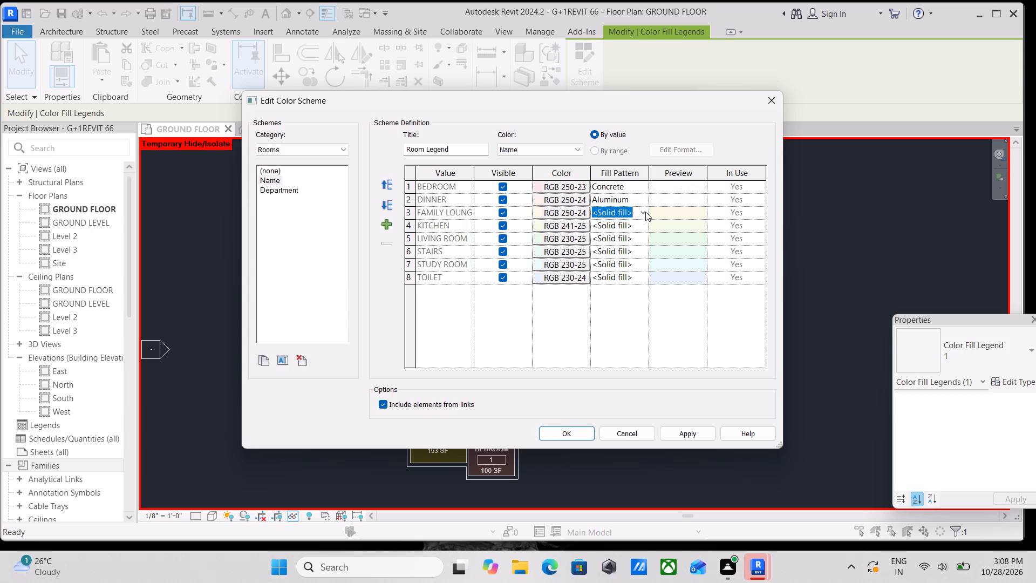
{"action": "scroll", "coordinate": [623, 272], "scroll_direction": "down", "scroll_amount": 6}
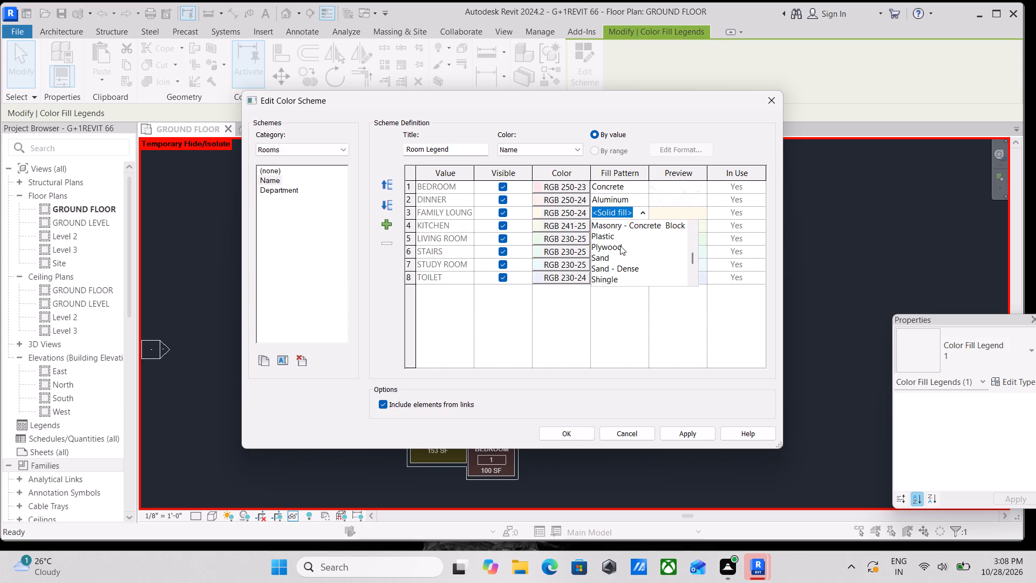
{"action": "scroll", "coordinate": [619, 240], "scroll_direction": "up", "scroll_amount": 3}
{"action": "scroll", "coordinate": [619, 240], "scroll_direction": "down", "scroll_amount": 3}
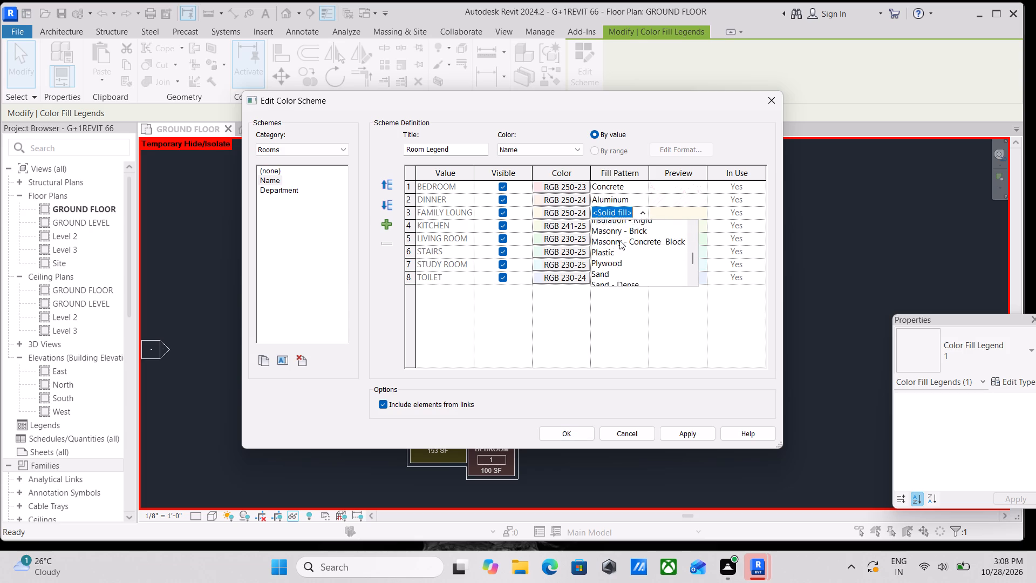
{"action": "scroll", "coordinate": [615, 254], "scroll_direction": "down", "scroll_amount": 3}
{"action": "scroll", "coordinate": [613, 257], "scroll_direction": "up", "scroll_amount": 2}
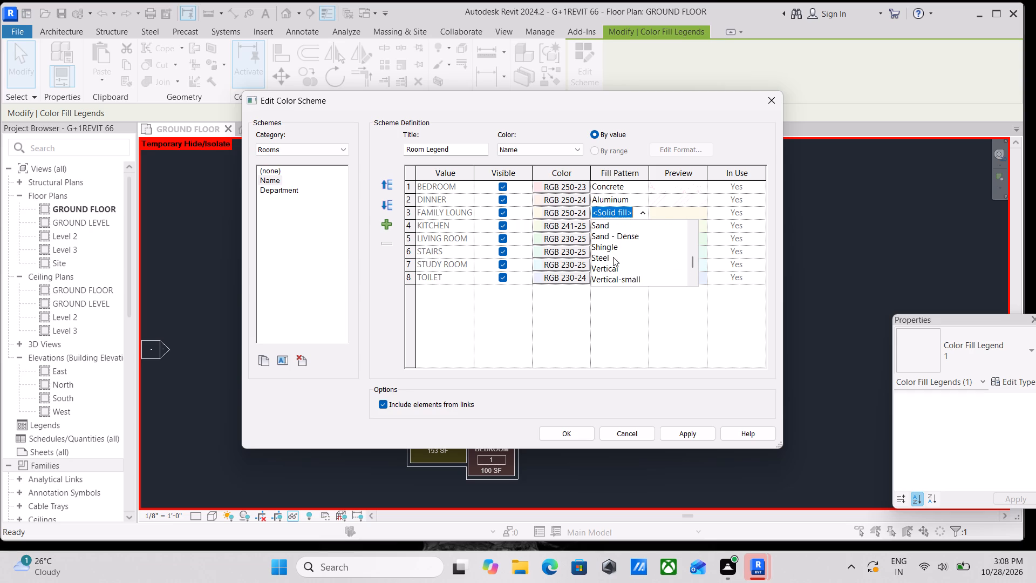
{"action": "left_click", "coordinate": [633, 236]}
Set the scheme's fill patterns to Horizontal-small for KITCHEN and Plywood for LIVING ROOM.
{"action": "left_click", "coordinate": [642, 226]}
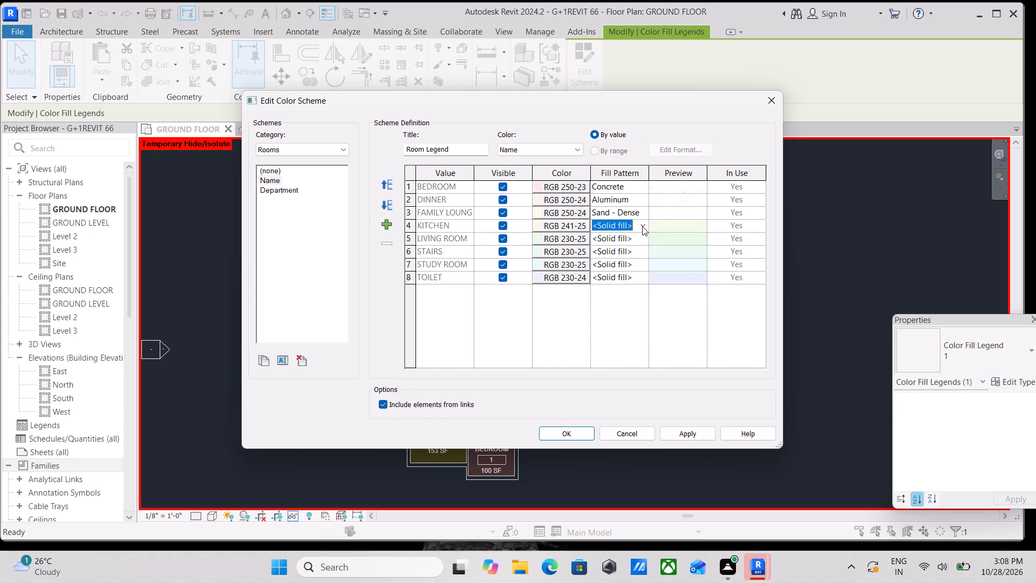
{"action": "scroll", "coordinate": [625, 277], "scroll_direction": "down", "scroll_amount": 4}
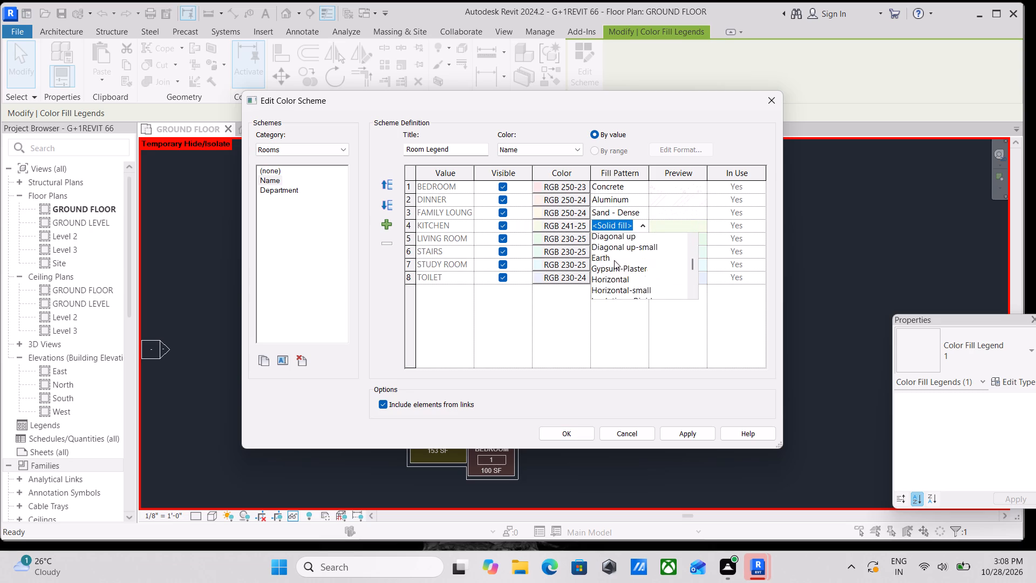
{"action": "left_click", "coordinate": [615, 275]}
{"action": "left_click", "coordinate": [643, 235]}
{"action": "scroll", "coordinate": [627, 300], "scroll_direction": "down", "scroll_amount": 5}
{"action": "left_click", "coordinate": [610, 300]}
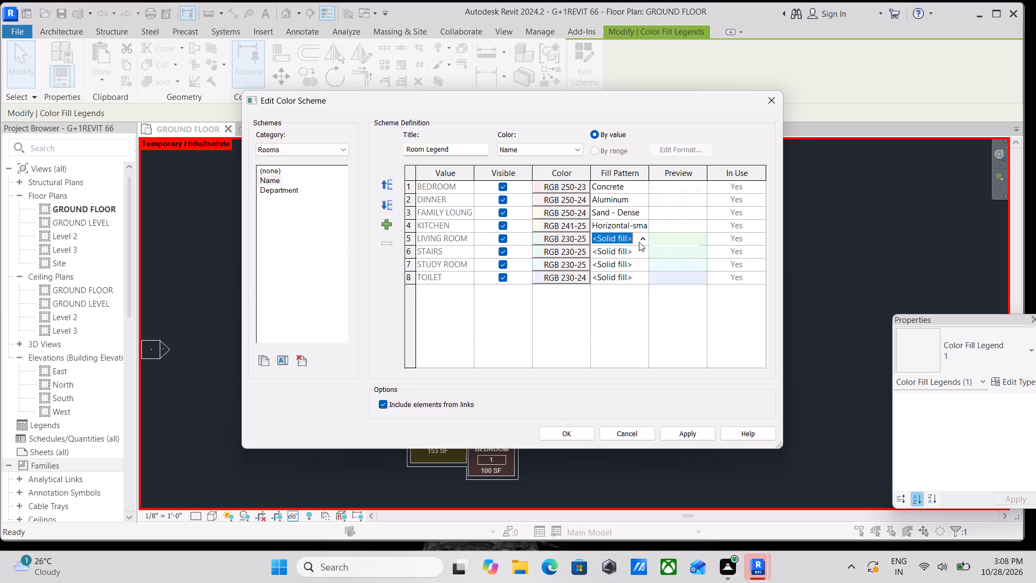
Set the scheme's fill patterns to Wood 3 for STAIRS and Crosshatch for STUDY ROOM.
{"action": "left_click", "coordinate": [633, 247]}
{"action": "left_click", "coordinate": [642, 250]}
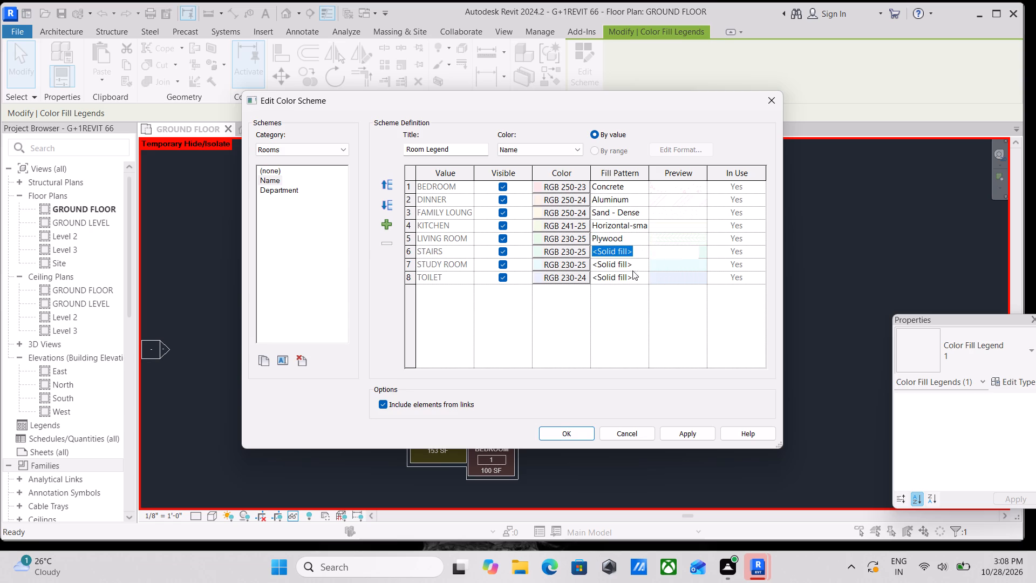
{"action": "scroll", "coordinate": [615, 301], "scroll_direction": "down", "scroll_amount": 5}
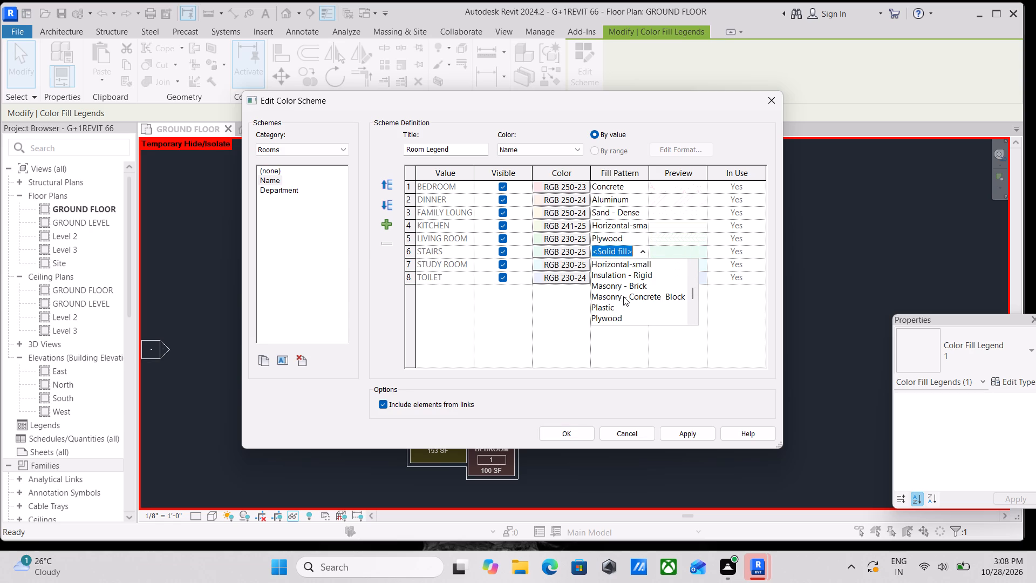
{"action": "scroll", "coordinate": [631, 286], "scroll_direction": "down", "scroll_amount": 1}
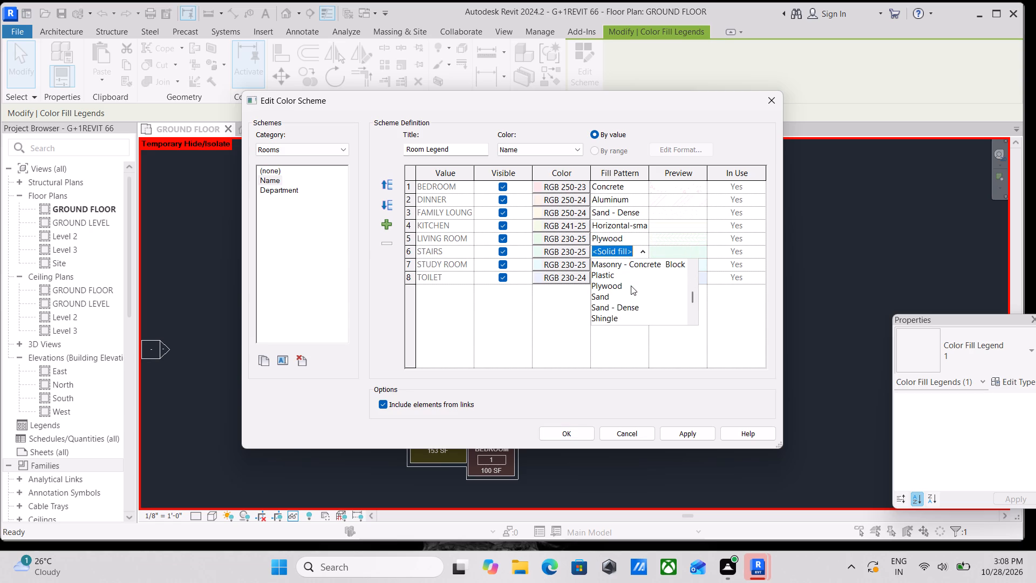
{"action": "scroll", "coordinate": [619, 291], "scroll_direction": "down", "scroll_amount": 1}
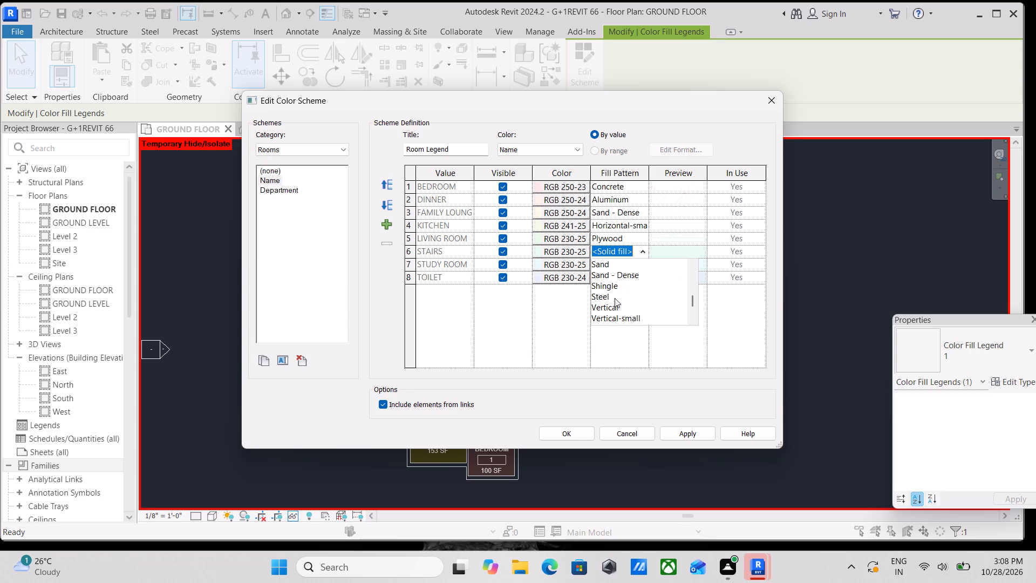
{"action": "scroll", "coordinate": [615, 298], "scroll_direction": "down", "scroll_amount": 3}
{"action": "left_click", "coordinate": [615, 298]}
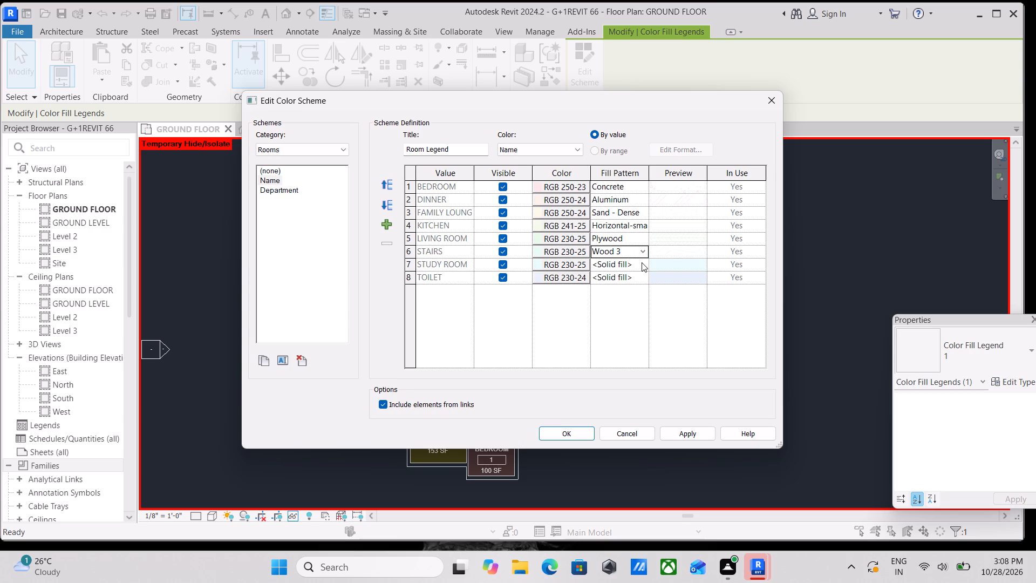
{"action": "left_click", "coordinate": [642, 262]}
{"action": "scroll", "coordinate": [630, 297], "scroll_direction": "down", "scroll_amount": 2}
{"action": "scroll", "coordinate": [627, 291], "scroll_direction": "up", "scroll_amount": 1}
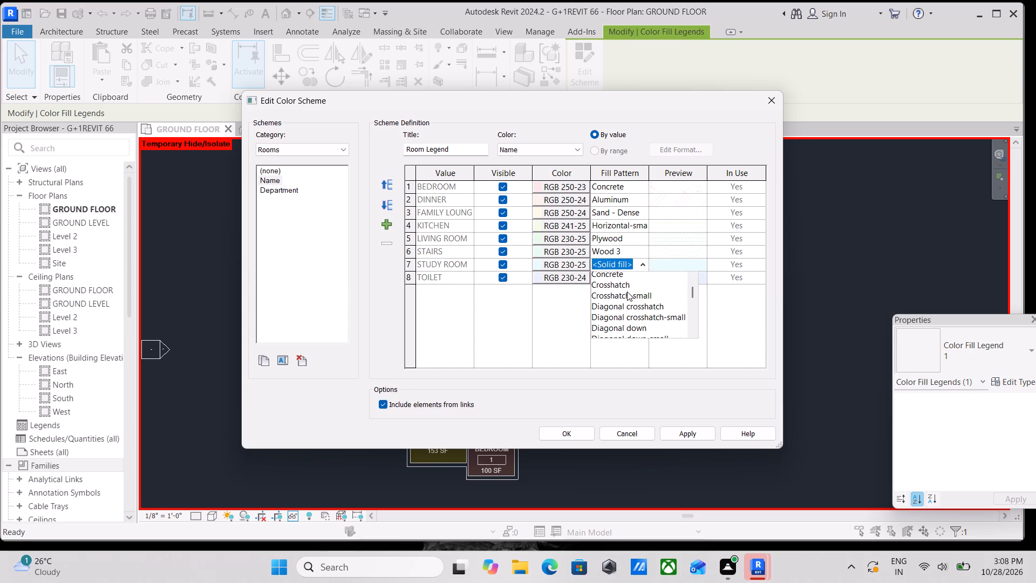
{"action": "left_click", "coordinate": [627, 291]}
Set the TOILET fill pattern to Wood 3 and apply the edited color scheme to the ground floor plan.
{"action": "left_click", "coordinate": [642, 276]}
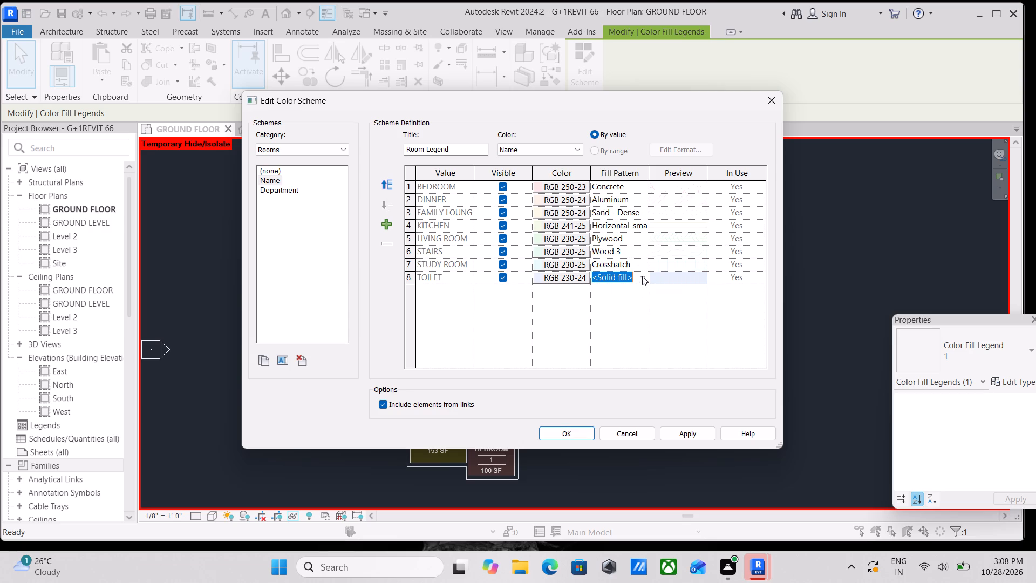
{"action": "scroll", "coordinate": [624, 326], "scroll_direction": "down", "scroll_amount": 11}
{"action": "left_click", "coordinate": [616, 322]}
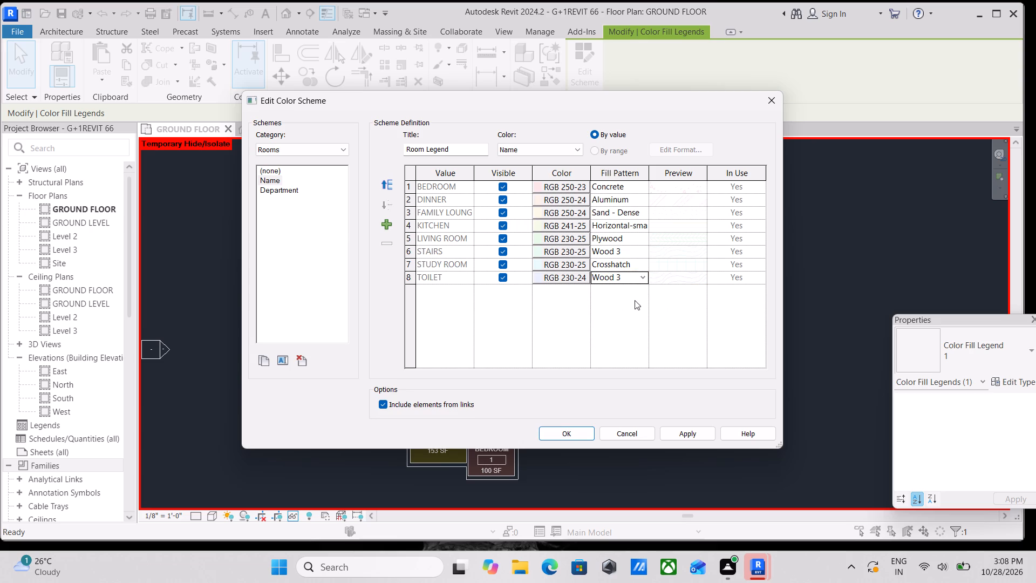
{"action": "scroll", "coordinate": [633, 288], "scroll_direction": "down", "scroll_amount": 1}
{"action": "left_click", "coordinate": [691, 432]}
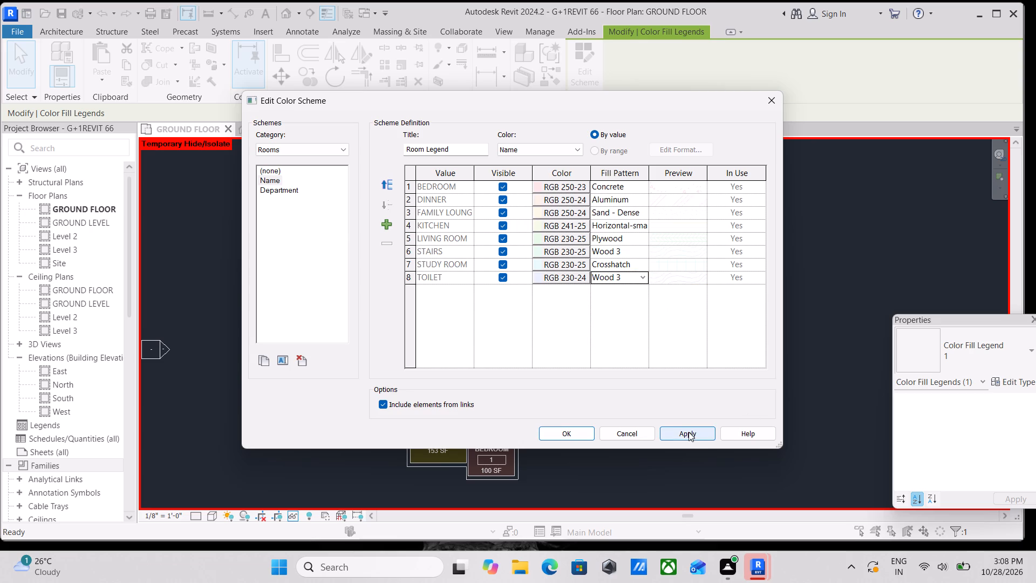
{"action": "left_click", "coordinate": [571, 430]}
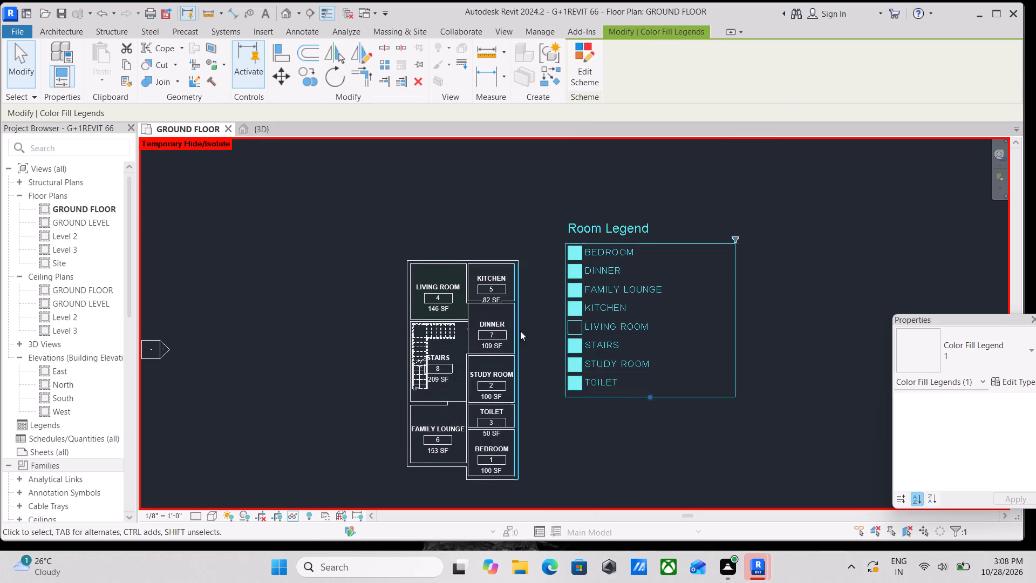
Examine the new fill patterns in the ground floor rooms and in the room legend.
{"action": "scroll", "coordinate": [509, 335], "scroll_direction": "up", "scroll_amount": 2}
{"action": "scroll", "coordinate": [442, 310], "scroll_direction": "up", "scroll_amount": 6}
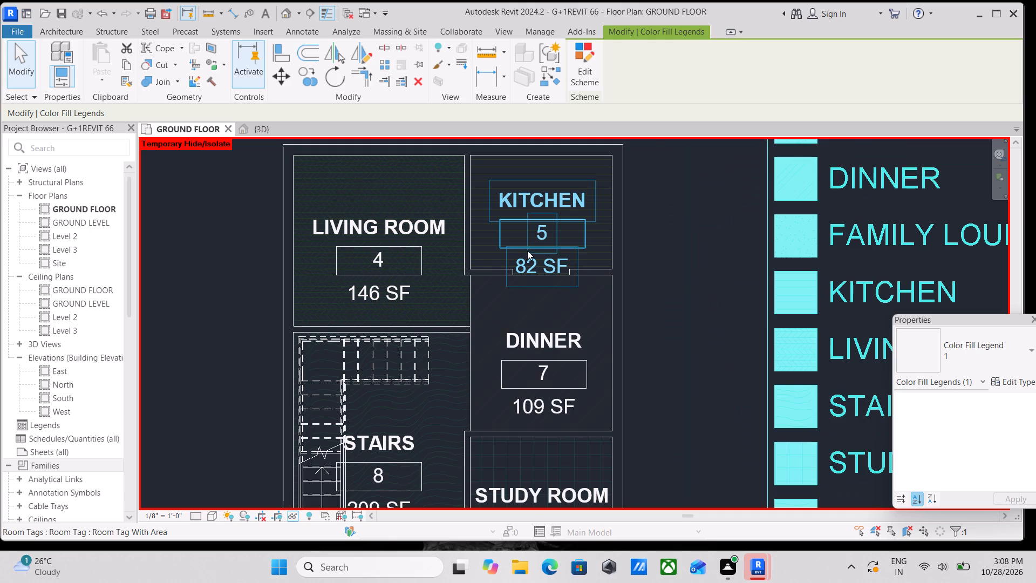
{"action": "key", "text": "Escape"}
{"action": "key", "text": "Escape"}
{"action": "scroll", "coordinate": [567, 265], "scroll_direction": "down", "scroll_amount": 1}
{"action": "key", "text": "Escape"}
{"action": "scroll", "coordinate": [329, 272], "scroll_direction": "up", "scroll_amount": 9}
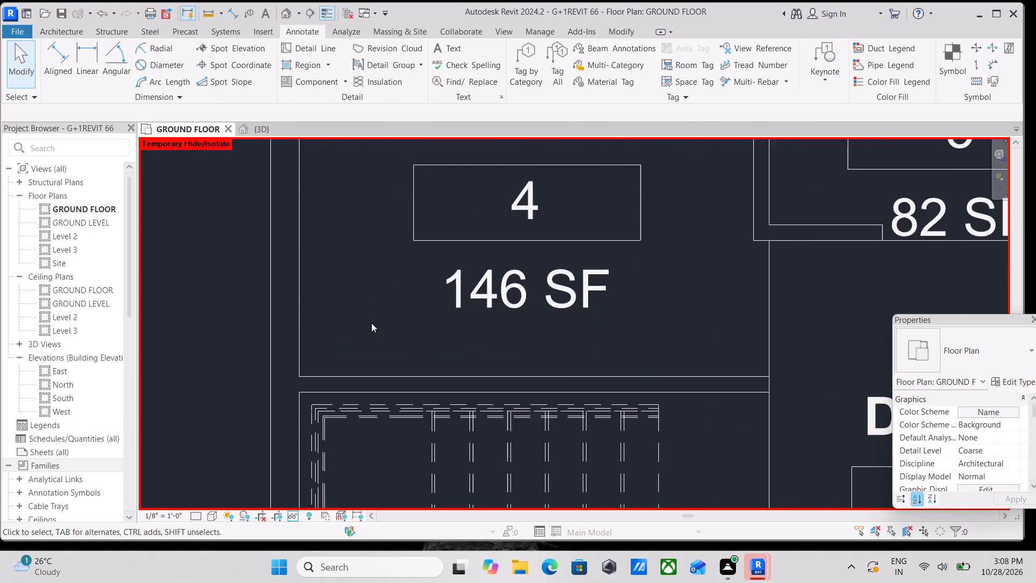
{"action": "scroll", "coordinate": [371, 323], "scroll_direction": "down", "scroll_amount": 8}
{"action": "middle_click_drag", "start_coordinate": [433, 316], "coordinate": [469, 382]}
{"action": "scroll", "coordinate": [506, 332], "scroll_direction": "down", "scroll_amount": 3}
{"action": "middle_click_drag", "start_coordinate": [516, 328], "coordinate": [503, 359]}
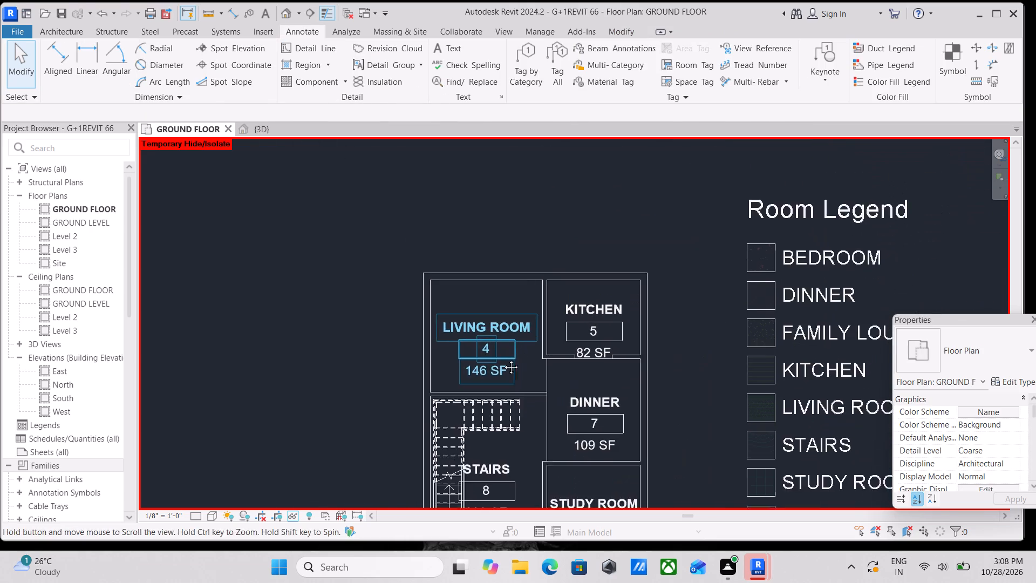
{"action": "middle_click_drag", "start_coordinate": [503, 359], "coordinate": [501, 361]}
Set the ground floor plan's visual style to Shaded.
{"action": "left_click", "coordinate": [206, 515]}
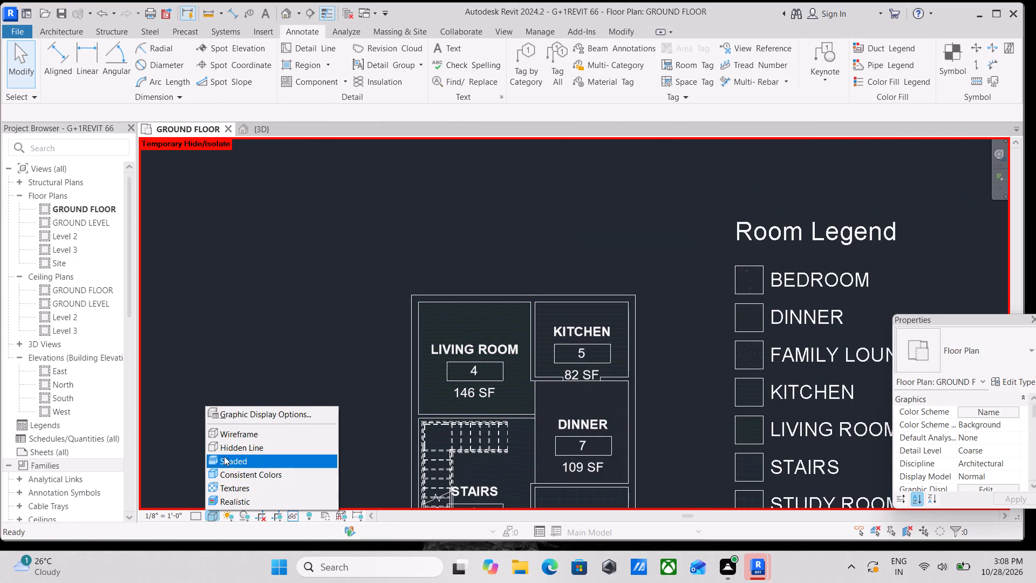
{"action": "left_click", "coordinate": [224, 455]}
{"action": "scroll", "coordinate": [470, 378], "scroll_direction": "up", "scroll_amount": 3}
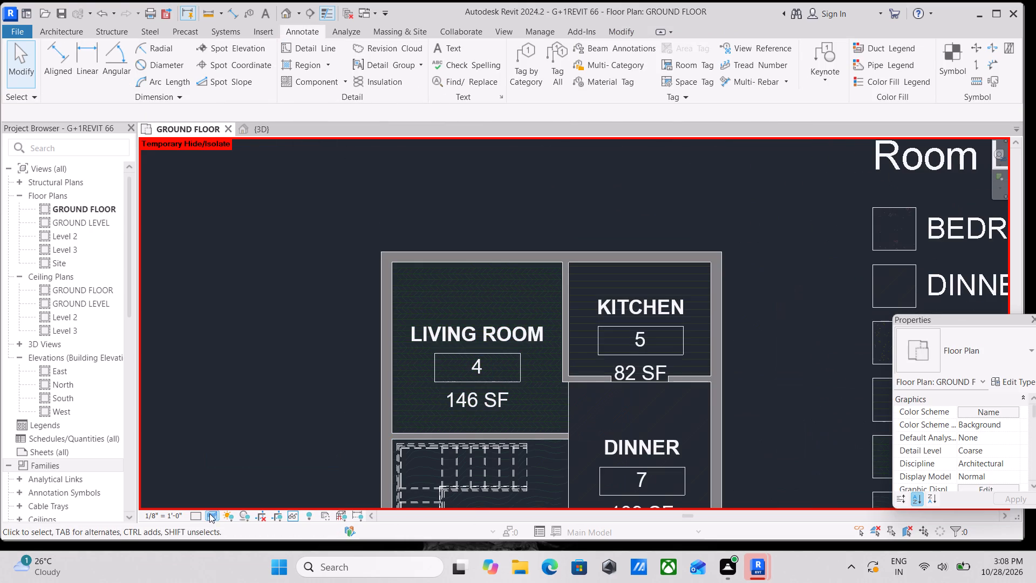
Compare the patterned fills of the living room, kitchen and dinner room with the legend swatches.
{"action": "left_click", "coordinate": [208, 513]}
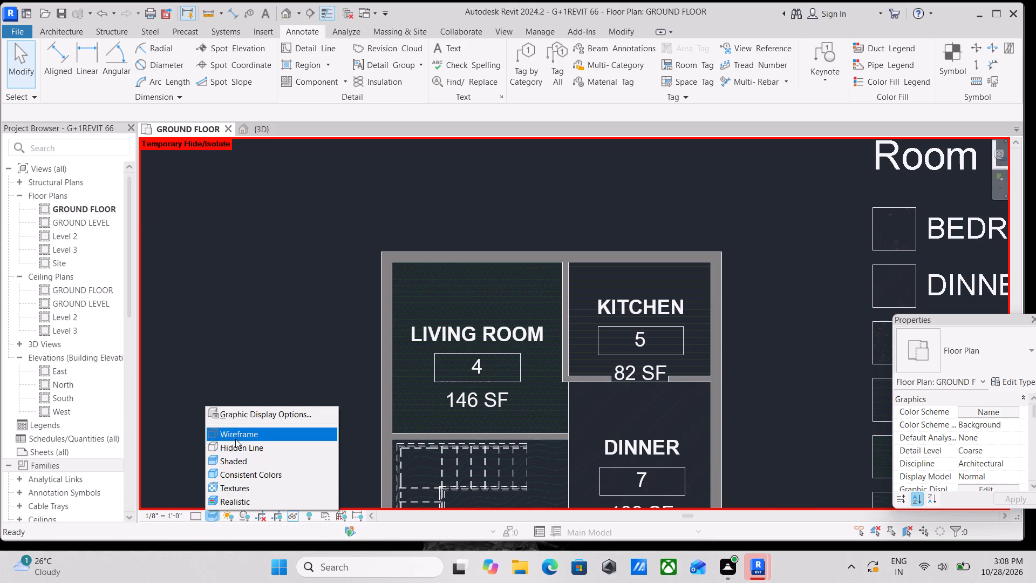
{"action": "left_click", "coordinate": [332, 297]}
{"action": "scroll", "coordinate": [400, 281], "scroll_direction": "down", "scroll_amount": 2}
{"action": "scroll", "coordinate": [463, 336], "scroll_direction": "up", "scroll_amount": 3}
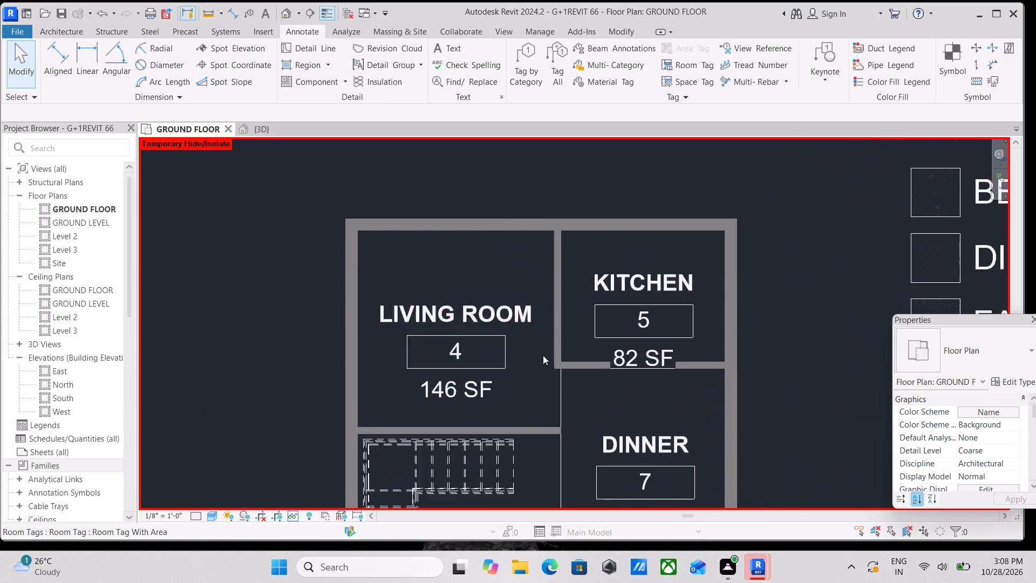
{"action": "scroll", "coordinate": [628, 369], "scroll_direction": "up", "scroll_amount": 1}
{"action": "middle_click_drag", "start_coordinate": [638, 363], "coordinate": [393, 372]}
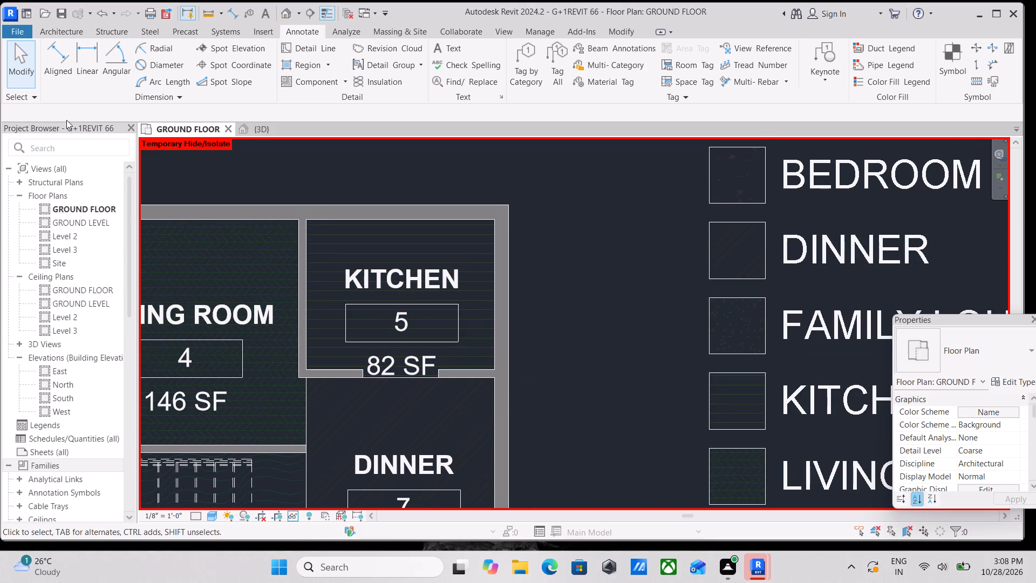
{"action": "left_click", "coordinate": [747, 181]}
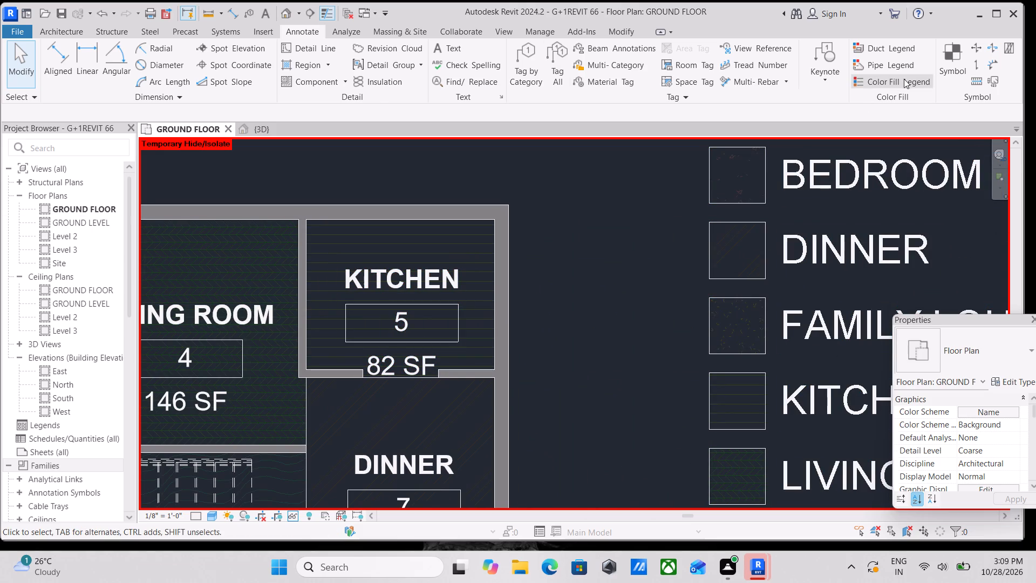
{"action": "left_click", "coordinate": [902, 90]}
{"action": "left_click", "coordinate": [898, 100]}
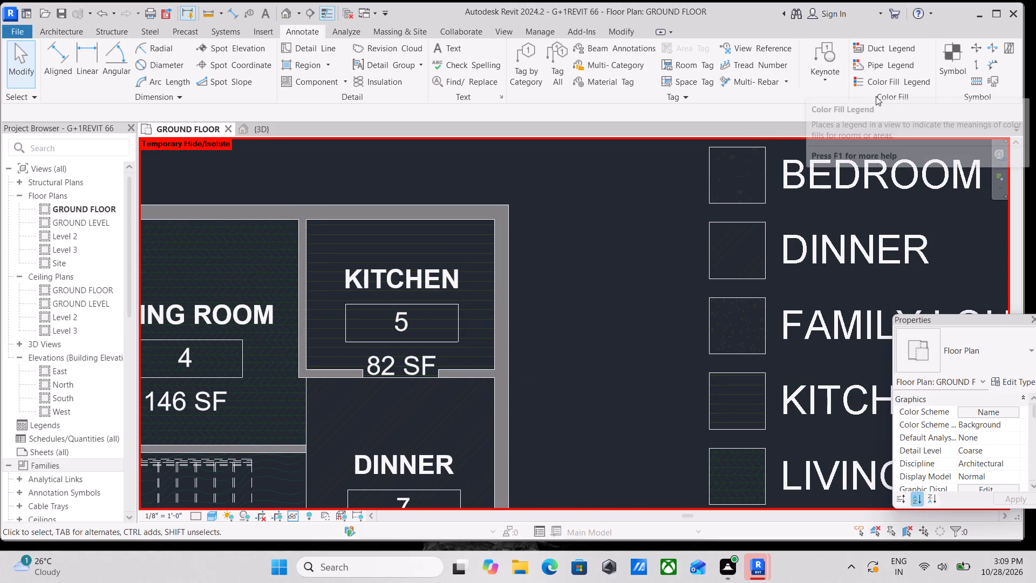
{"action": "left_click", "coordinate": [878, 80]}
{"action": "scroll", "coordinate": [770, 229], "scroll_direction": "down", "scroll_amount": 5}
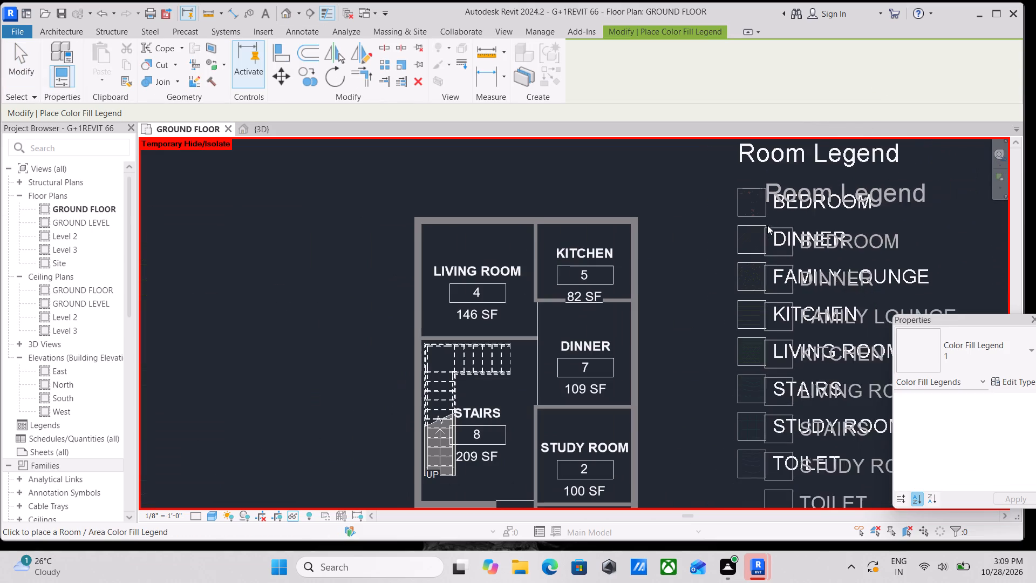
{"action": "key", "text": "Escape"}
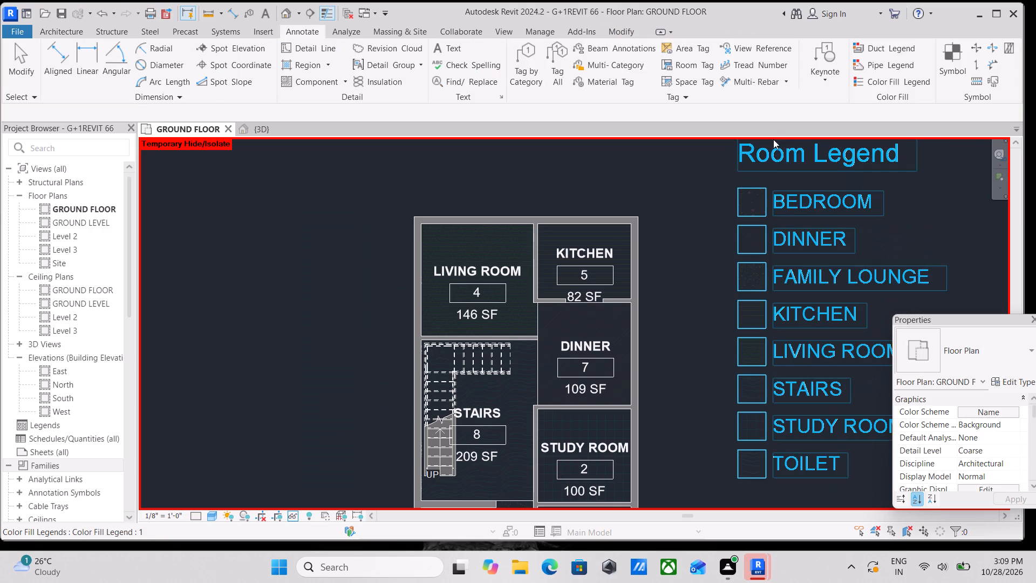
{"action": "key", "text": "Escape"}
Edit the color scheme of the placed room legend and set the BEDROOM fill pattern to (none).
{"action": "left_click", "coordinate": [754, 210]}
{"action": "key", "text": "Escape"}
{"action": "key", "text": "Escape"}
{"action": "left_click", "coordinate": [754, 208]}
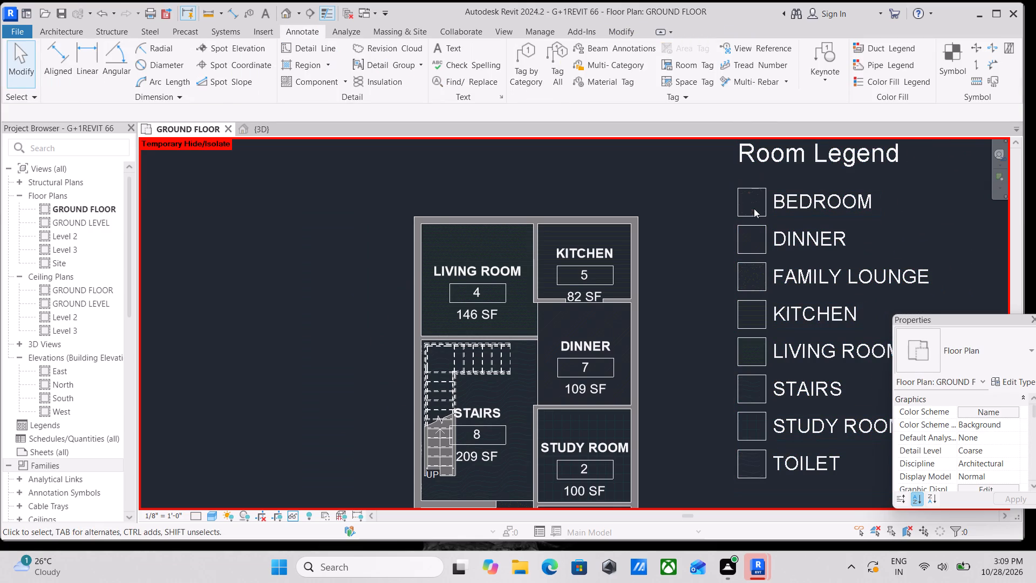
{"action": "key", "text": "Escape"}
{"action": "left_click", "coordinate": [759, 213]}
{"action": "scroll", "coordinate": [759, 213], "scroll_direction": "down", "scroll_amount": 2}
{"action": "middle_click_drag", "start_coordinate": [759, 213], "coordinate": [651, 205]}
{"action": "scroll", "coordinate": [656, 206], "scroll_direction": "down", "scroll_amount": 1}
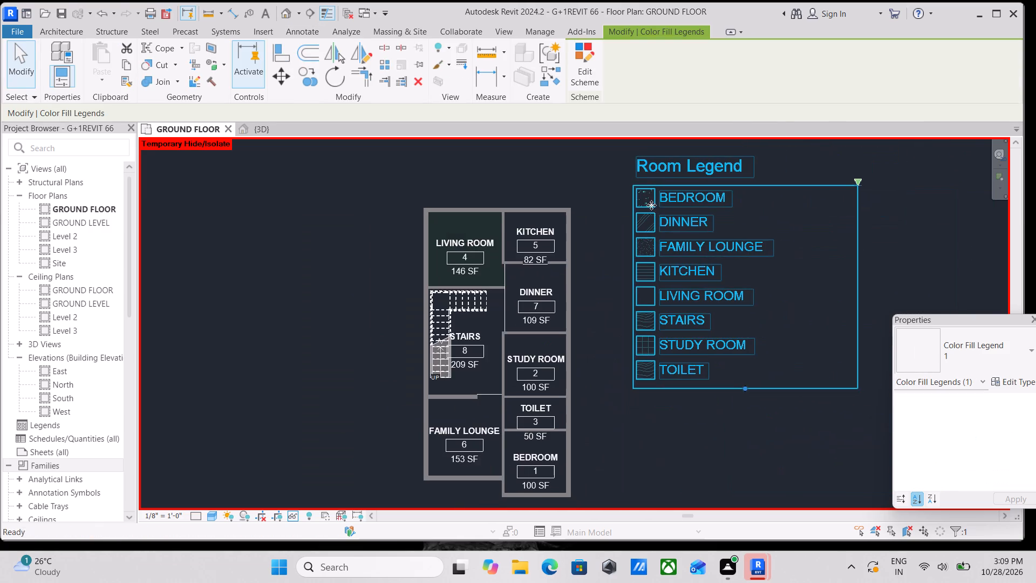
{"action": "scroll", "coordinate": [708, 331], "scroll_direction": "up", "scroll_amount": 2}
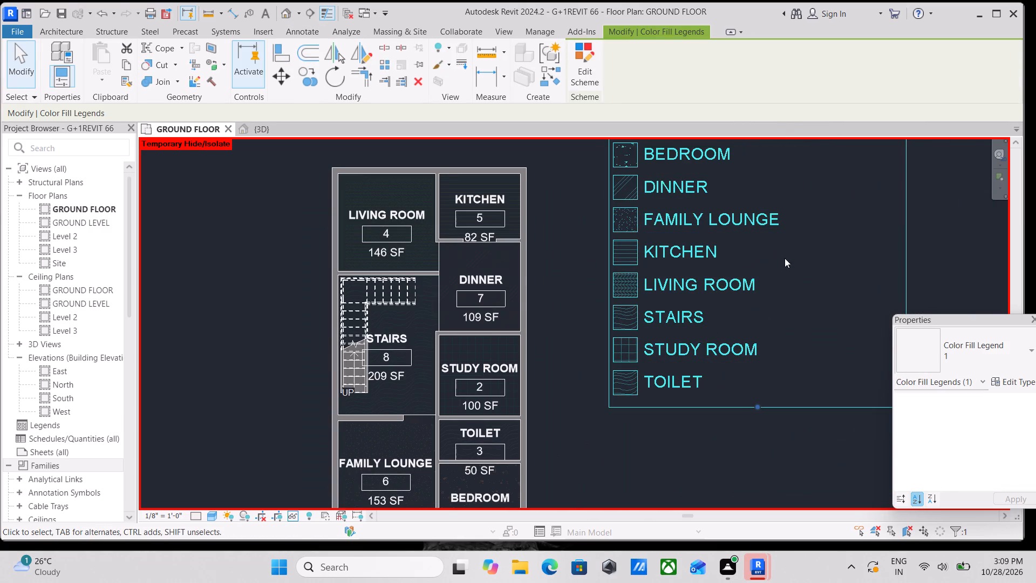
{"action": "left_click", "coordinate": [578, 72]}
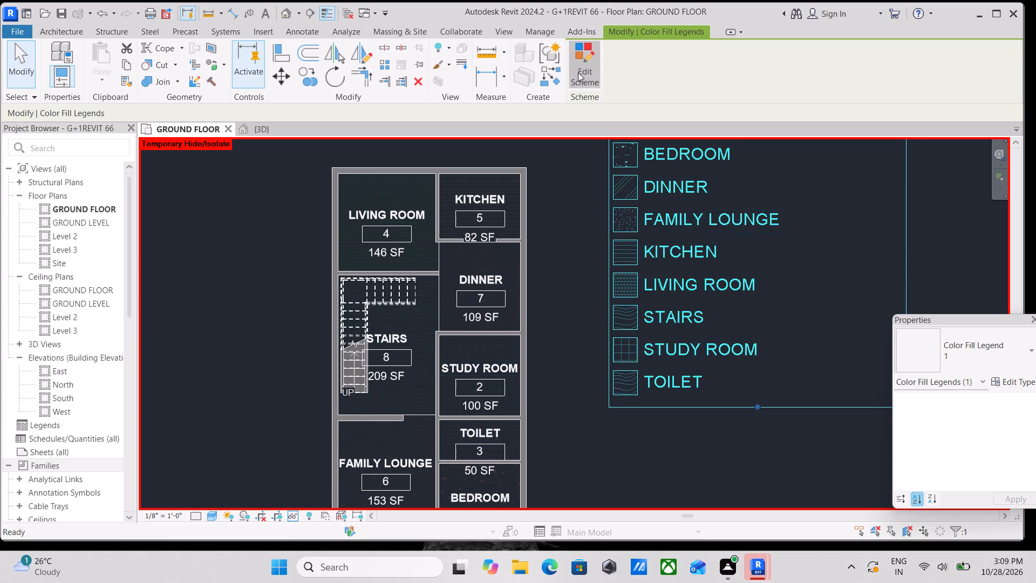
{"action": "left_click", "coordinate": [644, 182]}
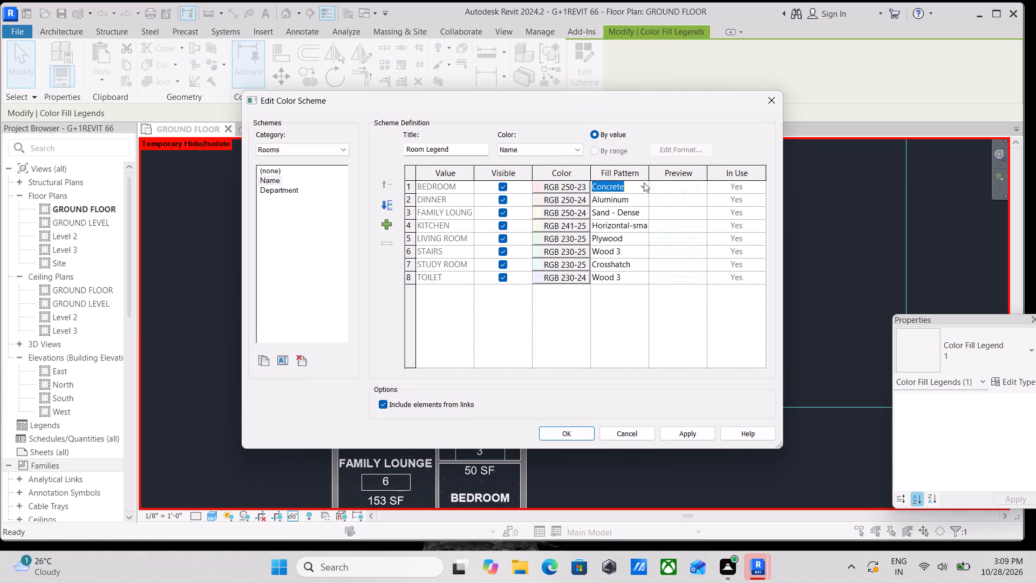
{"action": "scroll", "coordinate": [615, 217], "scroll_direction": "up", "scroll_amount": 9}
{"action": "left_click", "coordinate": [619, 201]}
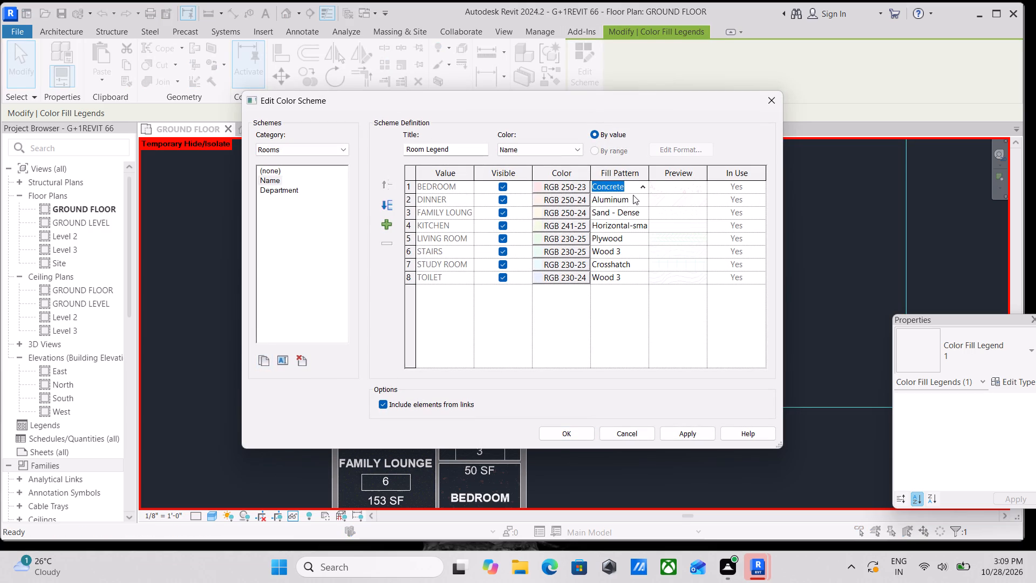
Set the fill patterns of DINNER and FAMILY LOUNGE to (none) in the color scheme.
{"action": "left_click", "coordinate": [635, 195]}
{"action": "left_click", "coordinate": [644, 199]}
{"action": "scroll", "coordinate": [633, 214], "scroll_direction": "up", "scroll_amount": 3}
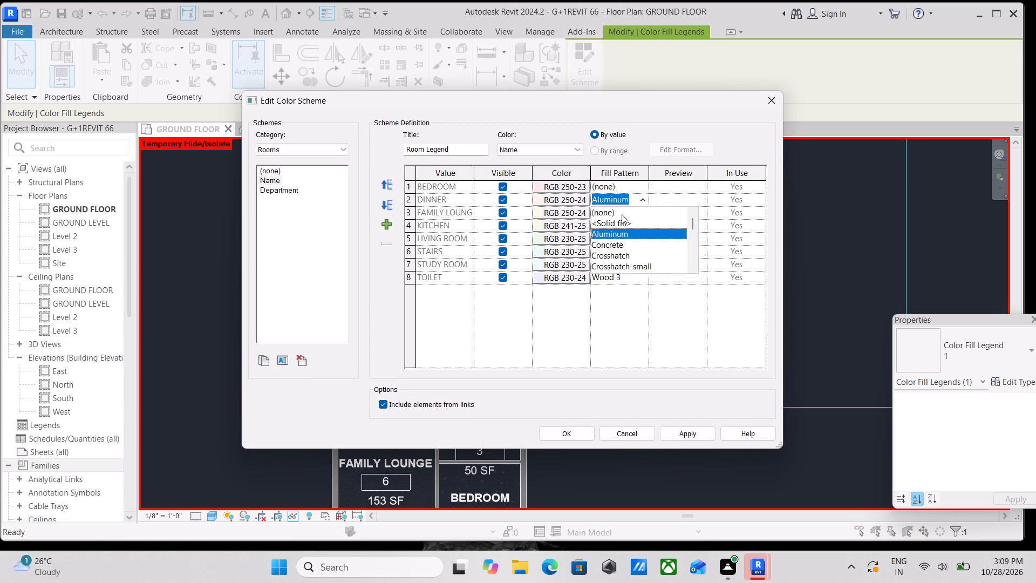
{"action": "left_click", "coordinate": [621, 214]}
{"action": "left_click", "coordinate": [645, 212]}
{"action": "scroll", "coordinate": [635, 228], "scroll_direction": "up", "scroll_amount": 7}
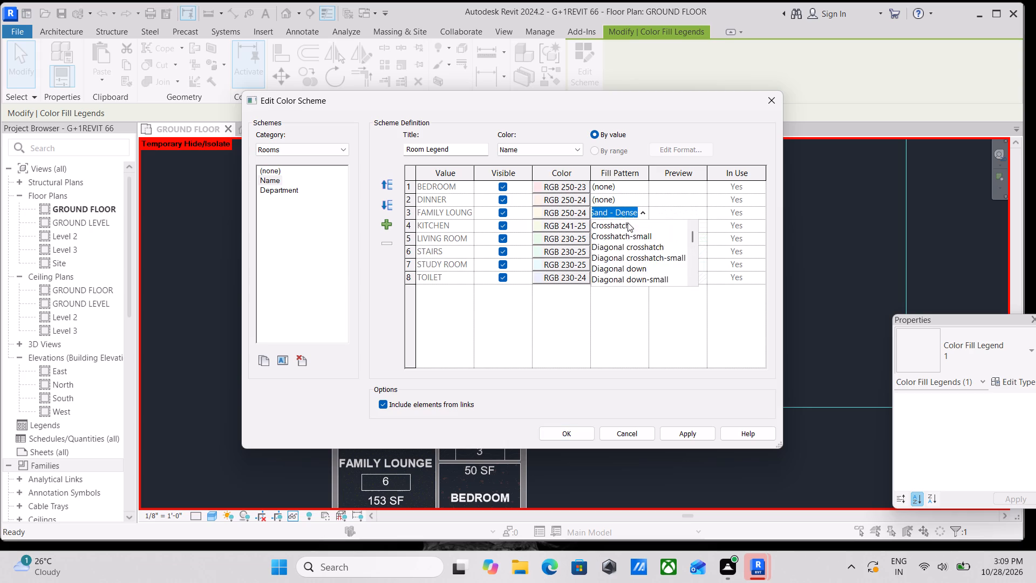
{"action": "scroll", "coordinate": [627, 222], "scroll_direction": "up", "scroll_amount": 9}
{"action": "left_click", "coordinate": [628, 224]}
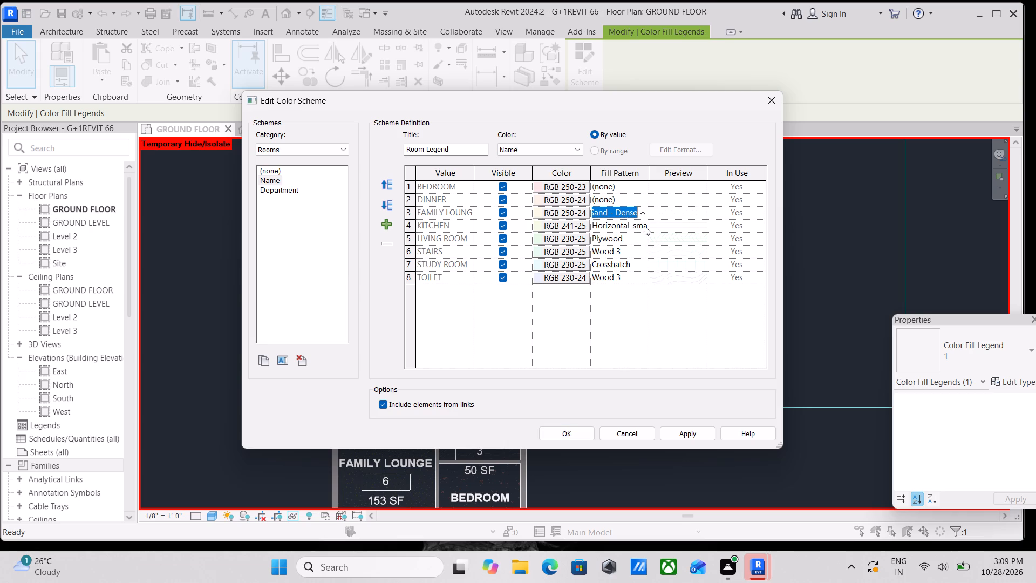
Set the fill patterns of KITCHEN and LIVING ROOM to (none) in the color scheme.
{"action": "left_click", "coordinate": [645, 226]}
{"action": "scroll", "coordinate": [616, 243], "scroll_direction": "up", "scroll_amount": 8}
{"action": "left_click", "coordinate": [621, 238]}
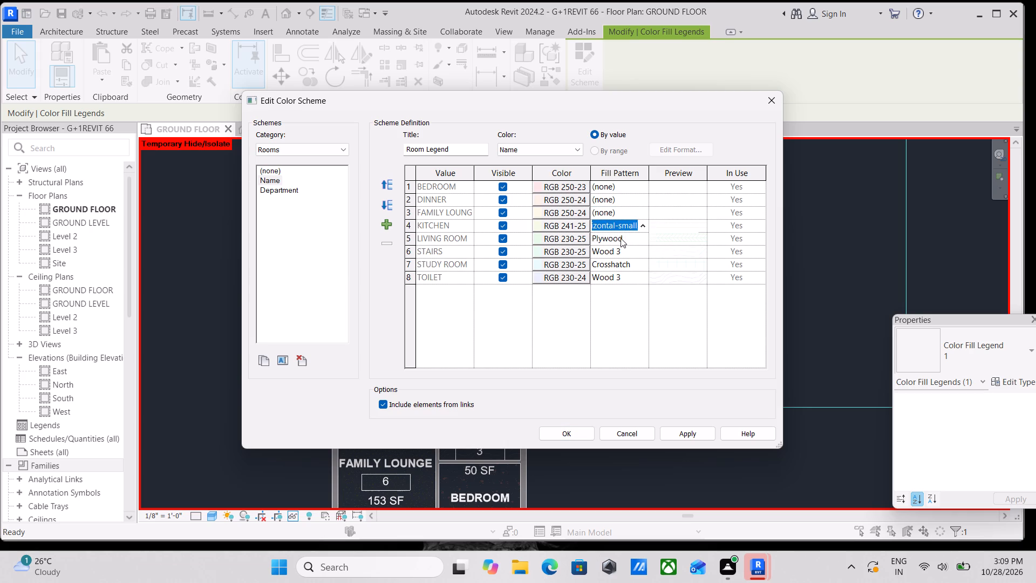
{"action": "left_click", "coordinate": [634, 233]}
{"action": "left_click", "coordinate": [645, 239]}
{"action": "scroll", "coordinate": [629, 254], "scroll_direction": "up", "scroll_amount": 5}
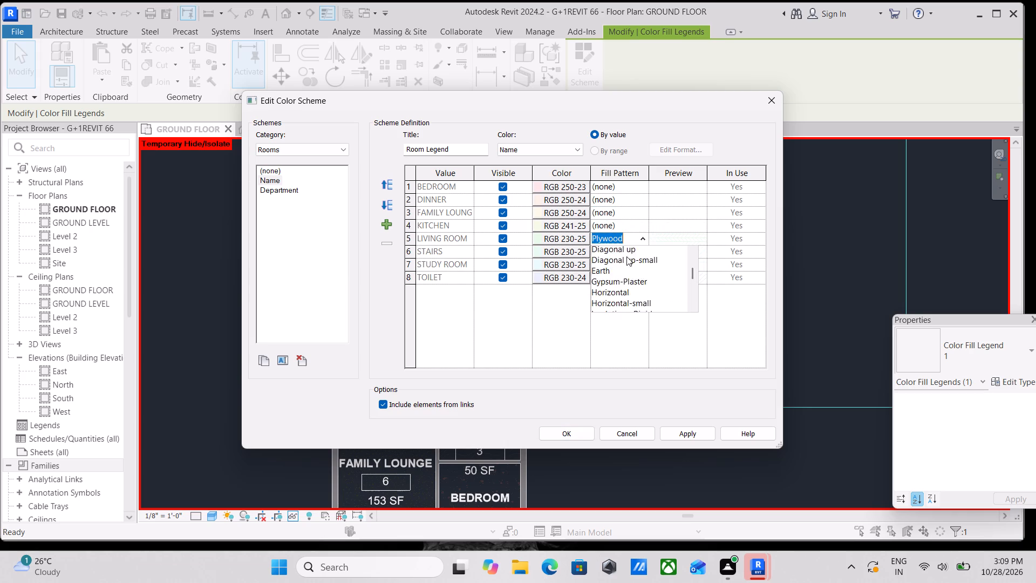
{"action": "scroll", "coordinate": [626, 256], "scroll_direction": "up", "scroll_amount": 8}
{"action": "left_click", "coordinate": [627, 249]}
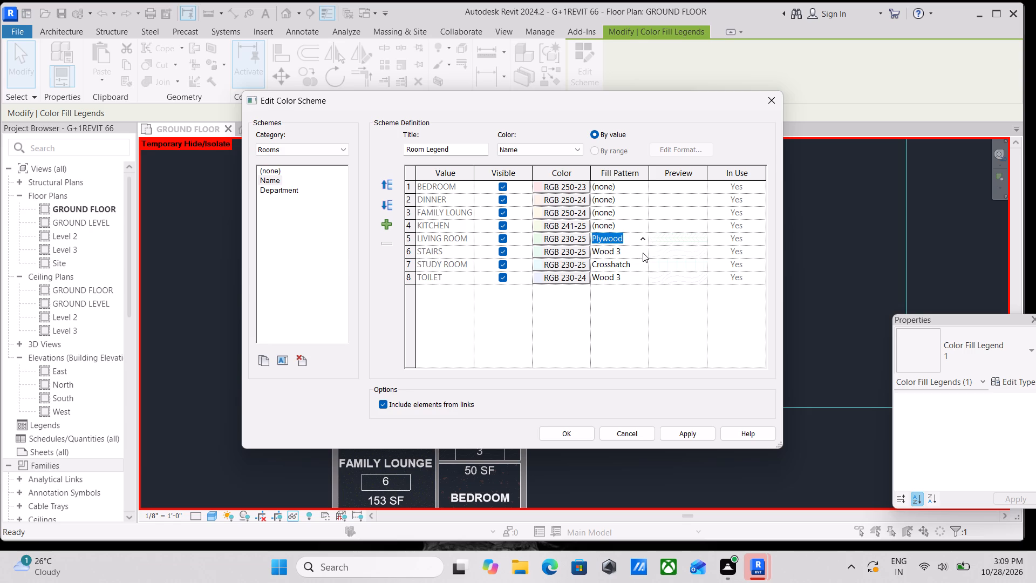
Set the fill patterns of STAIRS and STUDY ROOM to (none) in the color scheme.
{"action": "left_click", "coordinate": [643, 252]}
{"action": "scroll", "coordinate": [624, 270], "scroll_direction": "up", "scroll_amount": 16}
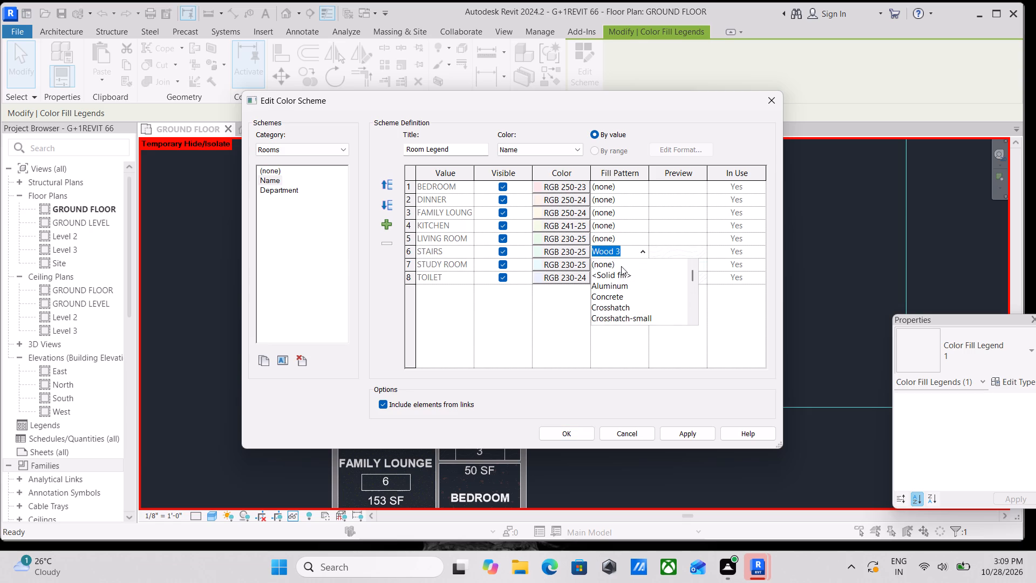
{"action": "left_click", "coordinate": [623, 263]}
{"action": "left_click", "coordinate": [636, 265]}
{"action": "left_click", "coordinate": [643, 265]}
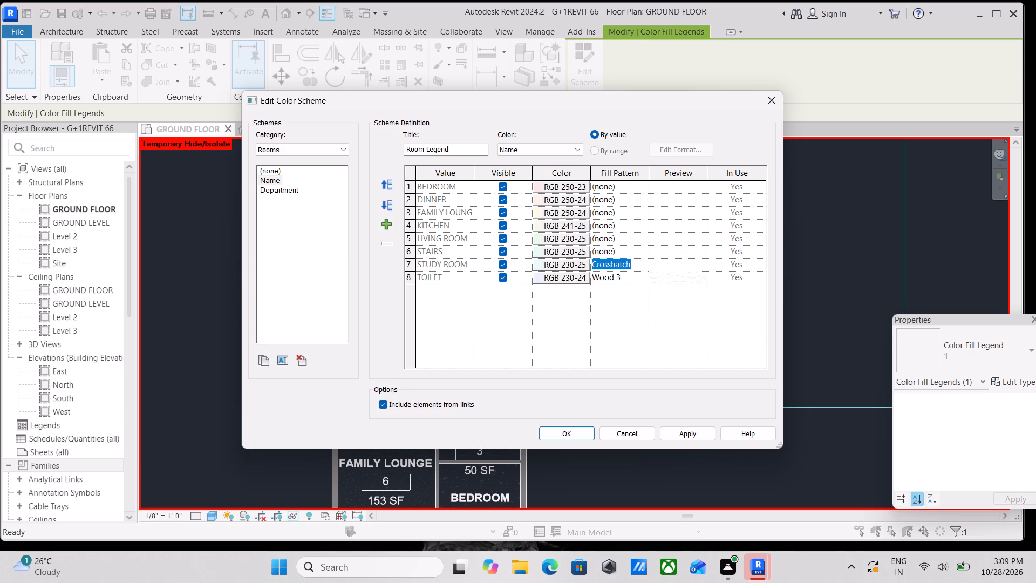
{"action": "scroll", "coordinate": [633, 266], "scroll_direction": "up", "scroll_amount": 6}
{"action": "left_click", "coordinate": [616, 280]}
Set the TOILET fill pattern to (none) and apply the edited color scheme to the ground floor plan.
{"action": "left_click", "coordinate": [638, 277]}
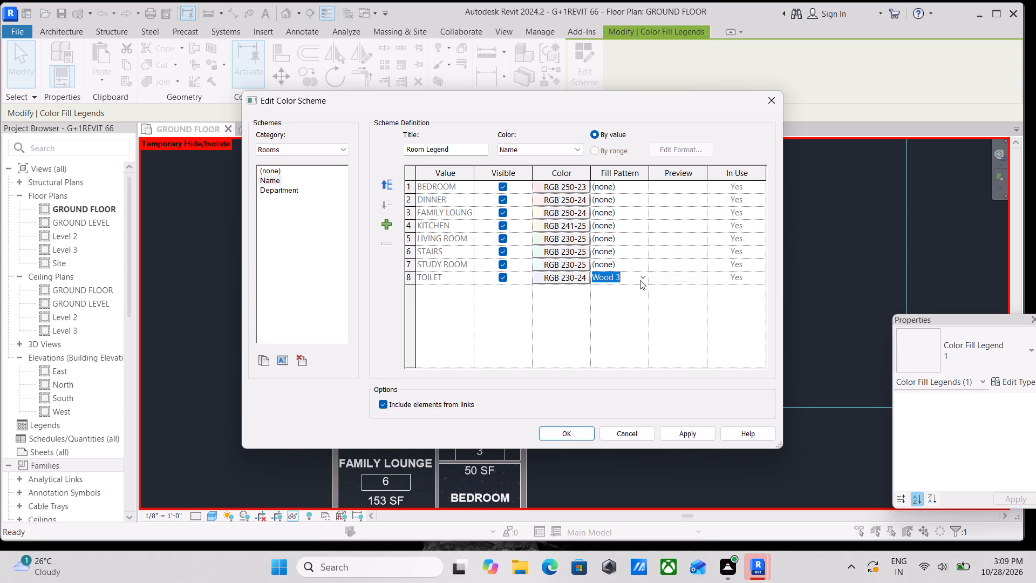
{"action": "scroll", "coordinate": [634, 286], "scroll_direction": "up", "scroll_amount": 18}
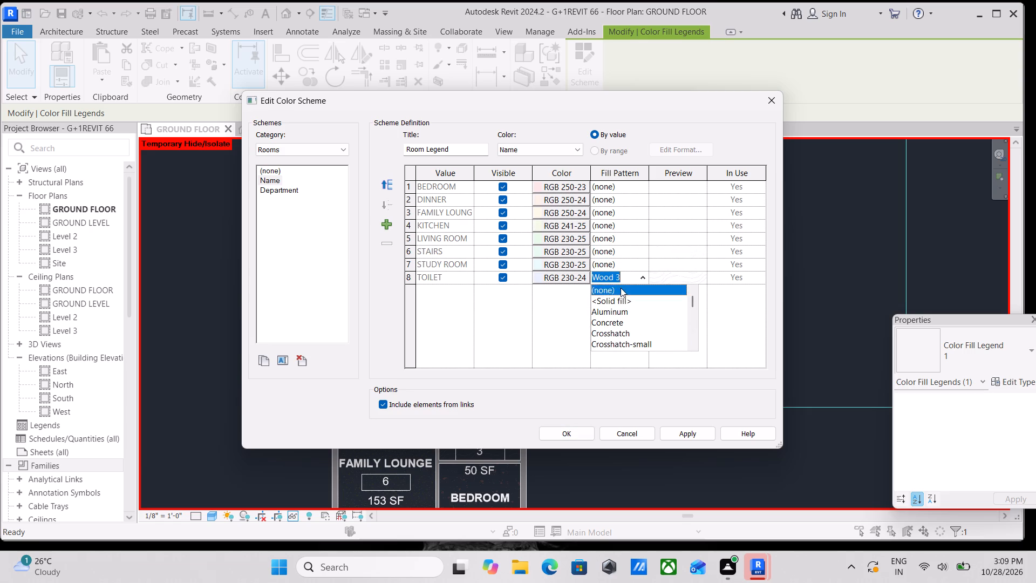
{"action": "left_click", "coordinate": [621, 288]}
{"action": "left_click", "coordinate": [692, 436]}
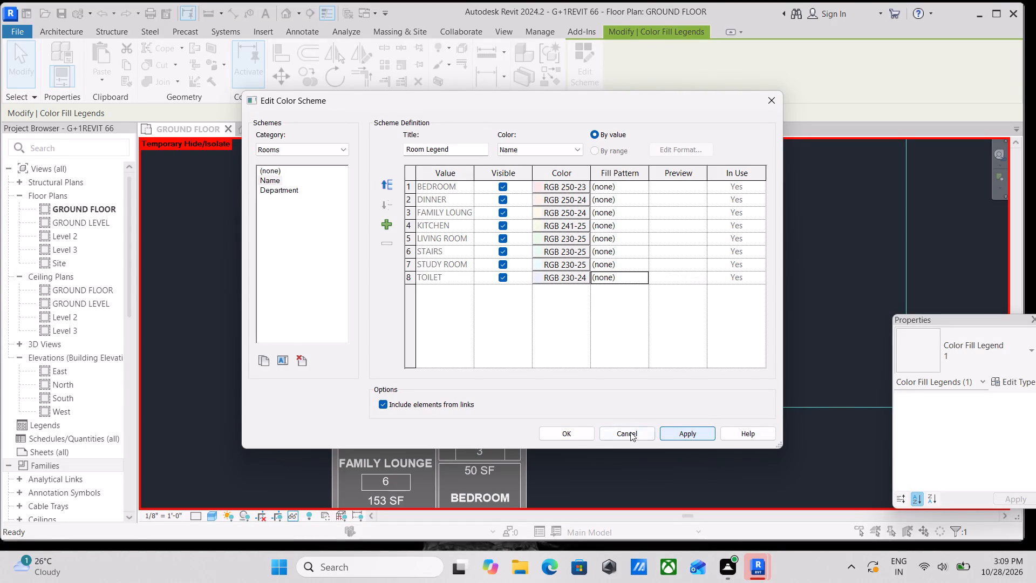
{"action": "left_click", "coordinate": [681, 433]}
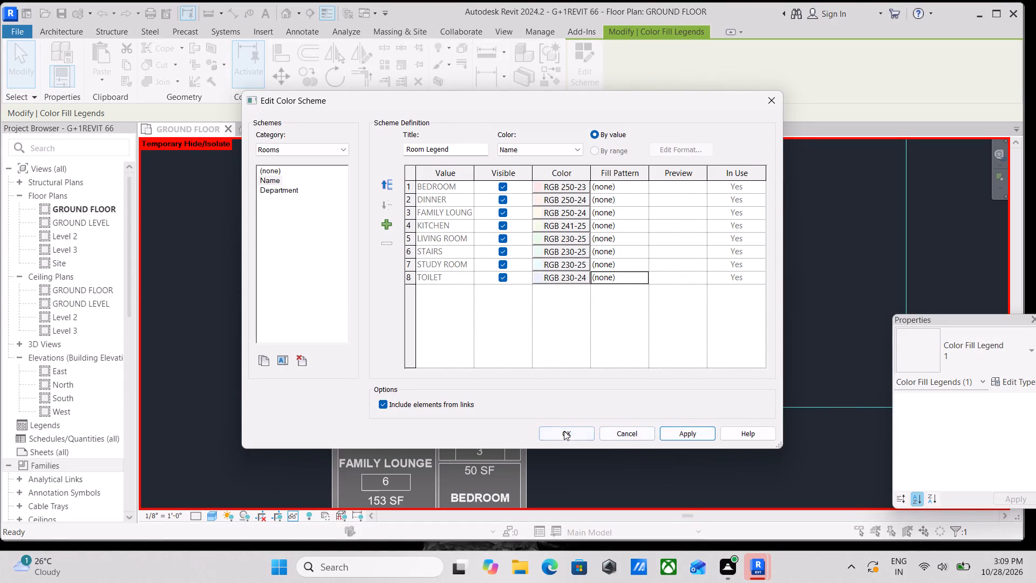
{"action": "left_click", "coordinate": [559, 431]}
Examine the ground floor room fills and the legend swatches after the pattern change.
{"action": "scroll", "coordinate": [582, 326], "scroll_direction": "down", "scroll_amount": 3}
{"action": "middle_click_drag", "start_coordinate": [582, 326], "coordinate": [612, 333]}
{"action": "scroll", "coordinate": [619, 335], "scroll_direction": "down", "scroll_amount": 1}
{"action": "middle_click_drag", "start_coordinate": [619, 335], "coordinate": [631, 364]}
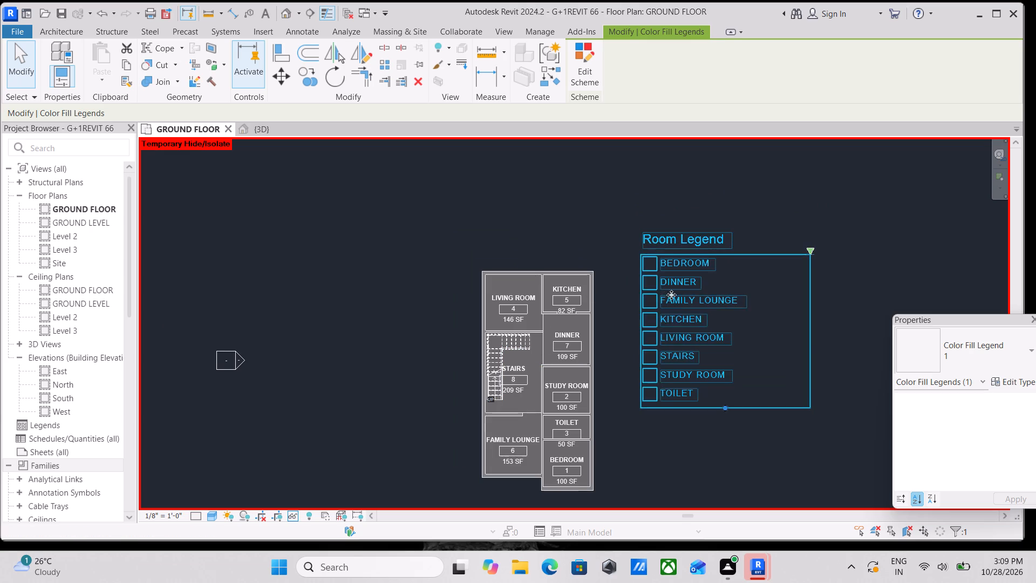
{"action": "middle_click_drag", "start_coordinate": [685, 304], "coordinate": [702, 349]}
{"action": "scroll", "coordinate": [699, 331], "scroll_direction": "down", "scroll_amount": 1}
{"action": "scroll", "coordinate": [796, 365], "scroll_direction": "up", "scroll_amount": 3}
{"action": "key", "text": "Escape"}
{"action": "key", "text": "Escape"}
{"action": "scroll", "coordinate": [656, 318], "scroll_direction": "down", "scroll_amount": 1}
{"action": "middle_click_drag", "start_coordinate": [656, 318], "coordinate": [650, 344]}
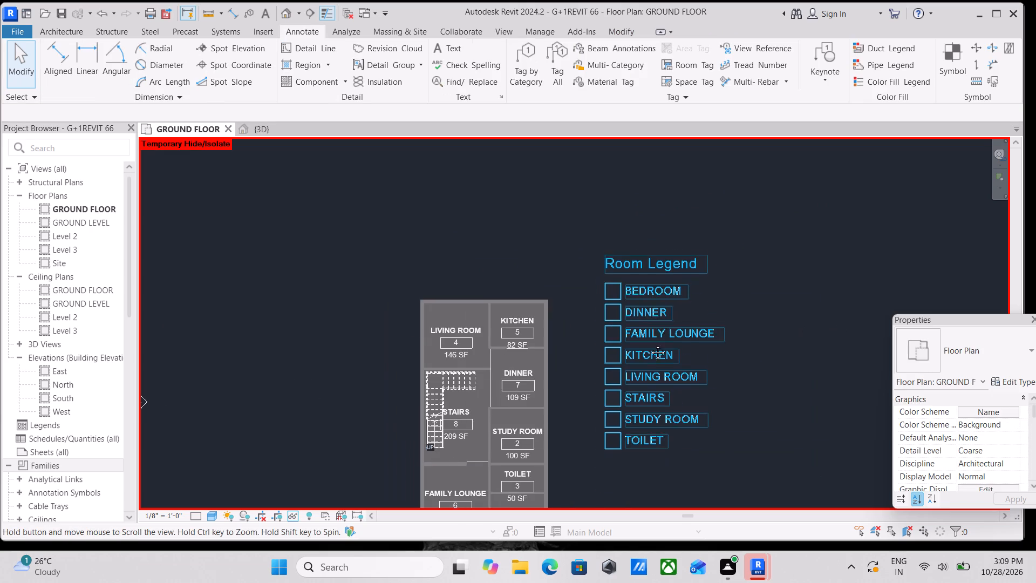
{"action": "middle_click_drag", "start_coordinate": [650, 344], "coordinate": [647, 358]}
{"action": "middle_click_drag", "start_coordinate": [542, 370], "coordinate": [598, 346]}
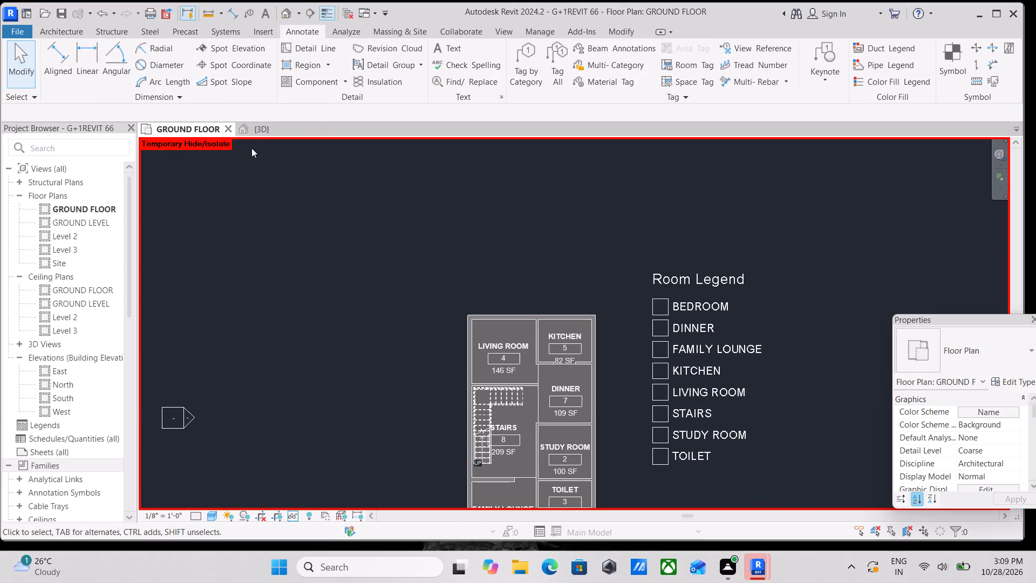
Inspect the house's walls, floors and staircase from several angles in the {3D} view.
{"action": "left_click", "coordinate": [265, 133]}
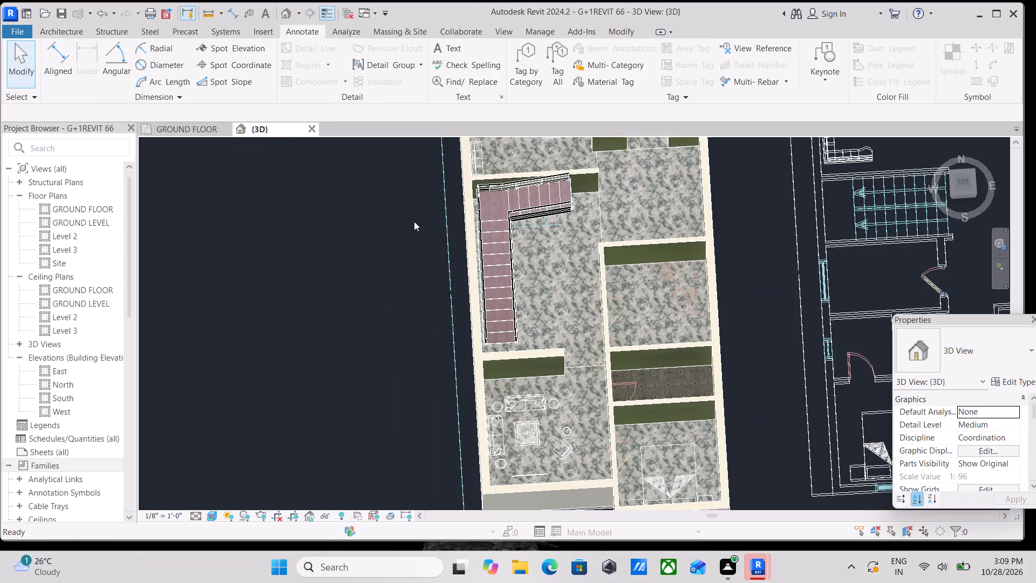
{"action": "scroll", "coordinate": [521, 268], "scroll_direction": "down", "scroll_amount": 2}
{"action": "middle_click_drag", "start_coordinate": [582, 408], "coordinate": [557, 374], "text": "shift"}
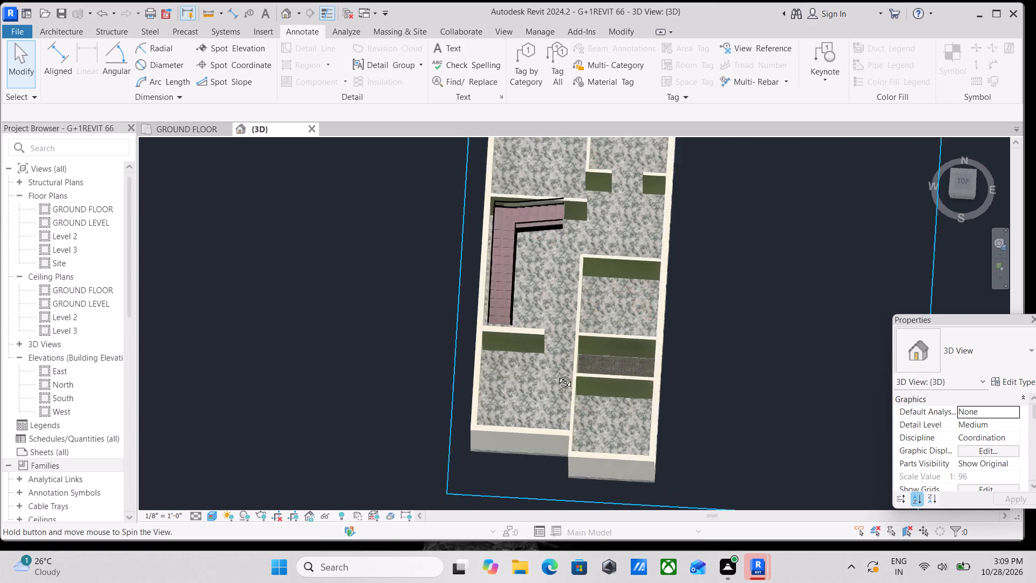
{"action": "middle_click_drag", "start_coordinate": [557, 374], "coordinate": [698, 215], "text": "shift"}
{"action": "middle_click_drag", "start_coordinate": [643, 236], "coordinate": [768, 272], "text": "shift"}
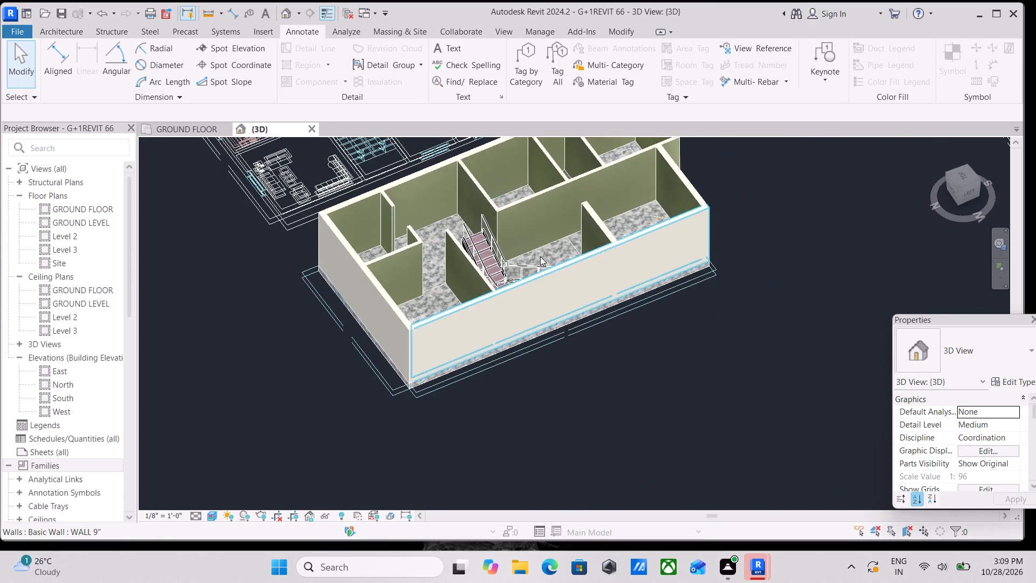
{"action": "middle_click_drag", "start_coordinate": [540, 256], "coordinate": [212, 243], "text": "shift"}
{"action": "middle_click_drag", "start_coordinate": [439, 287], "coordinate": [478, 324], "text": "shift"}
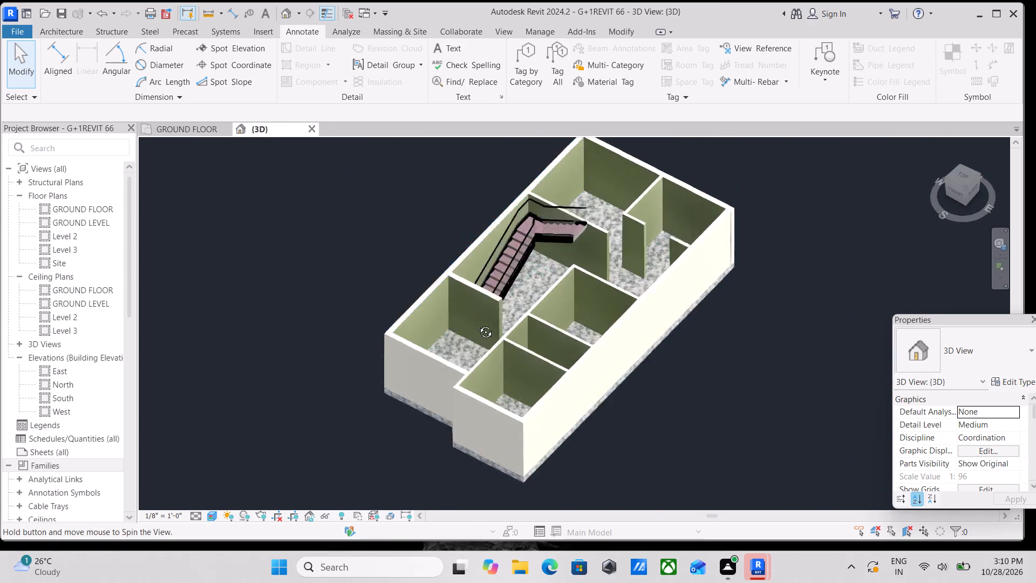
{"action": "middle_click_drag", "start_coordinate": [478, 324], "coordinate": [515, 328], "text": "shift"}
{"action": "middle_click_drag", "start_coordinate": [552, 369], "coordinate": [608, 343], "text": "shift"}
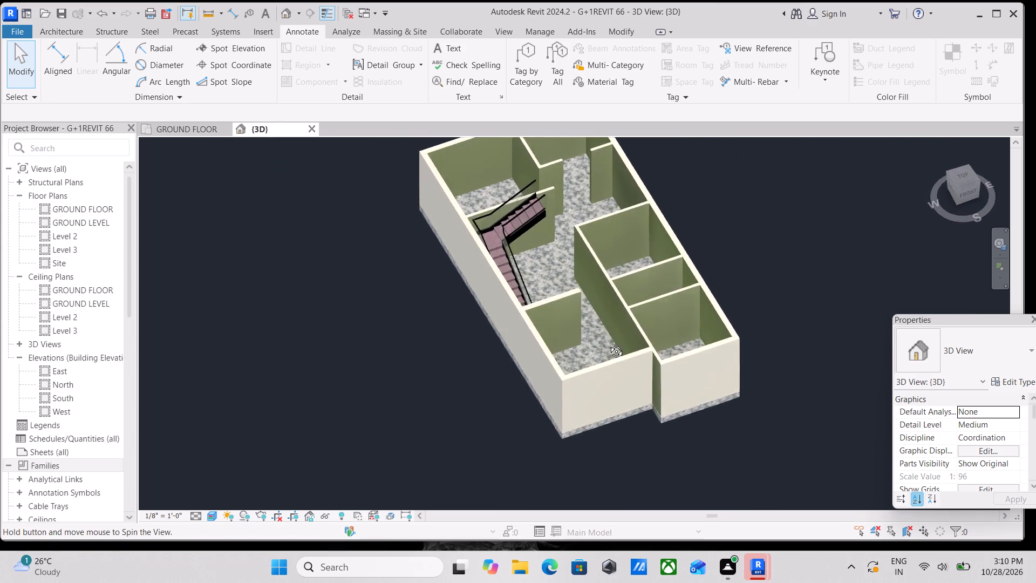
{"action": "middle_click_drag", "start_coordinate": [608, 343], "coordinate": [569, 431], "text": "shift"}
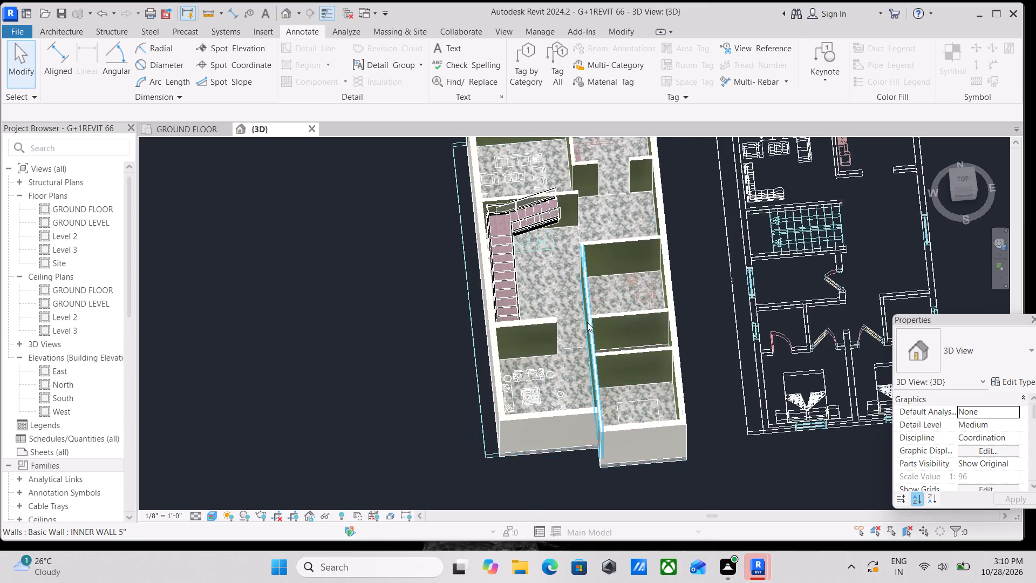
{"action": "middle_click_drag", "start_coordinate": [588, 304], "coordinate": [577, 455], "text": "shift"}
{"action": "middle_click_drag", "start_coordinate": [608, 294], "coordinate": [611, 310], "text": "shift"}
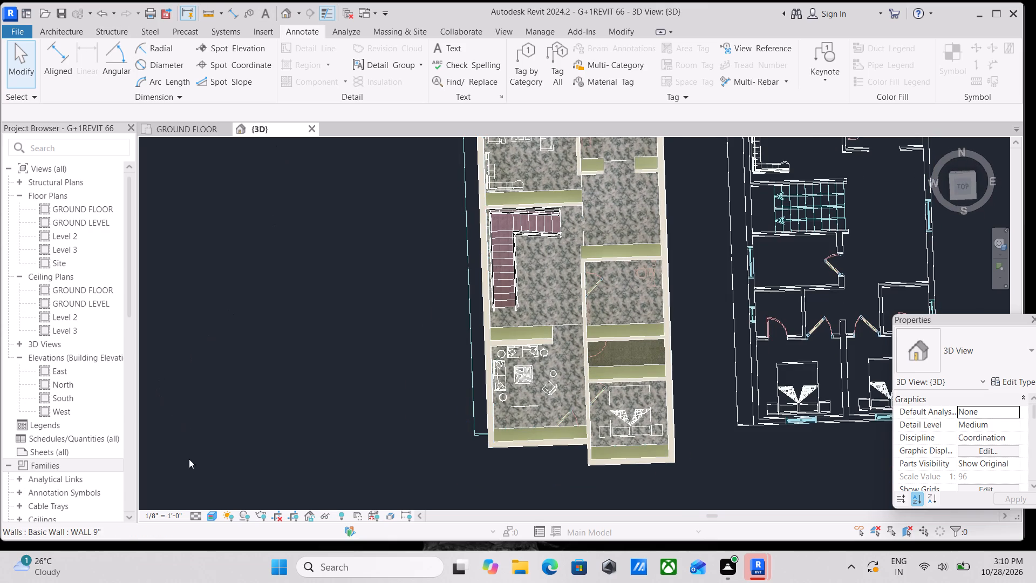
Orient the {3D} view to Top and set its visual style to Shaded.
{"action": "left_click", "coordinate": [958, 183]}
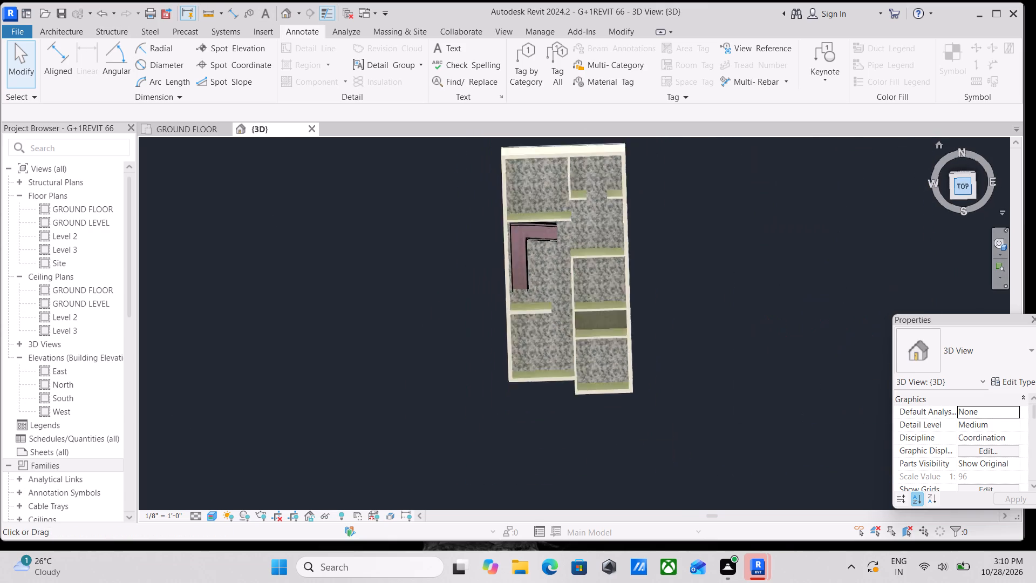
{"action": "scroll", "coordinate": [514, 300], "scroll_direction": "up", "scroll_amount": 4}
{"action": "scroll", "coordinate": [639, 335], "scroll_direction": "up", "scroll_amount": 8}
{"action": "scroll", "coordinate": [519, 356], "scroll_direction": "up", "scroll_amount": 3}
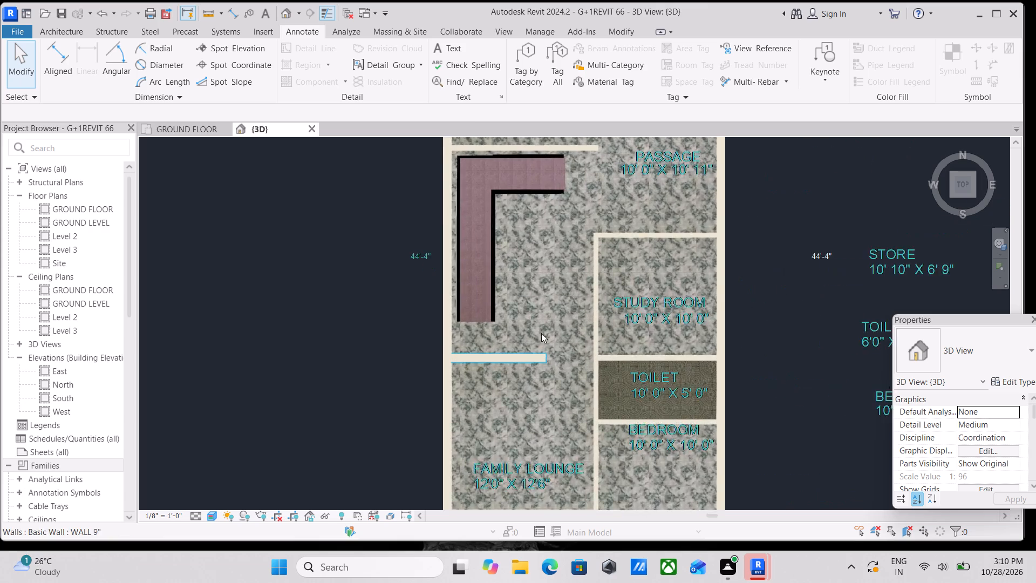
{"action": "scroll", "coordinate": [557, 313], "scroll_direction": "down", "scroll_amount": 1}
{"action": "middle_click_drag", "start_coordinate": [557, 312], "coordinate": [538, 363]}
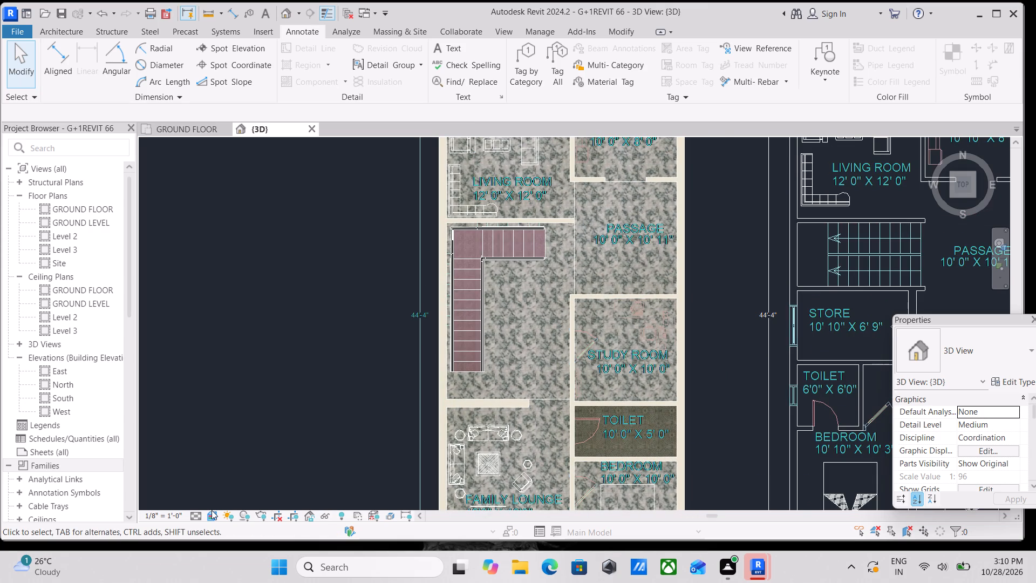
{"action": "left_click", "coordinate": [206, 525]}
{"action": "left_click", "coordinate": [209, 517]}
{"action": "left_click", "coordinate": [229, 462]}
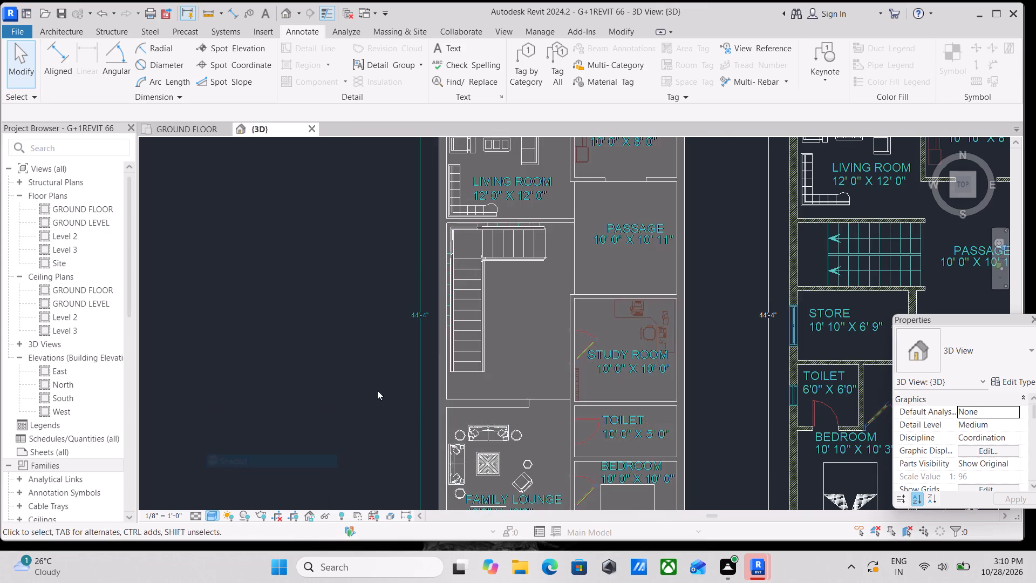
Start a ceiling with the GWB on Mtl. Stud compound type and duplicate that type as WHITE CEILING 2".
{"action": "middle_click_drag", "start_coordinate": [437, 363], "coordinate": [473, 457]}
{"action": "left_click", "coordinate": [49, 32]}
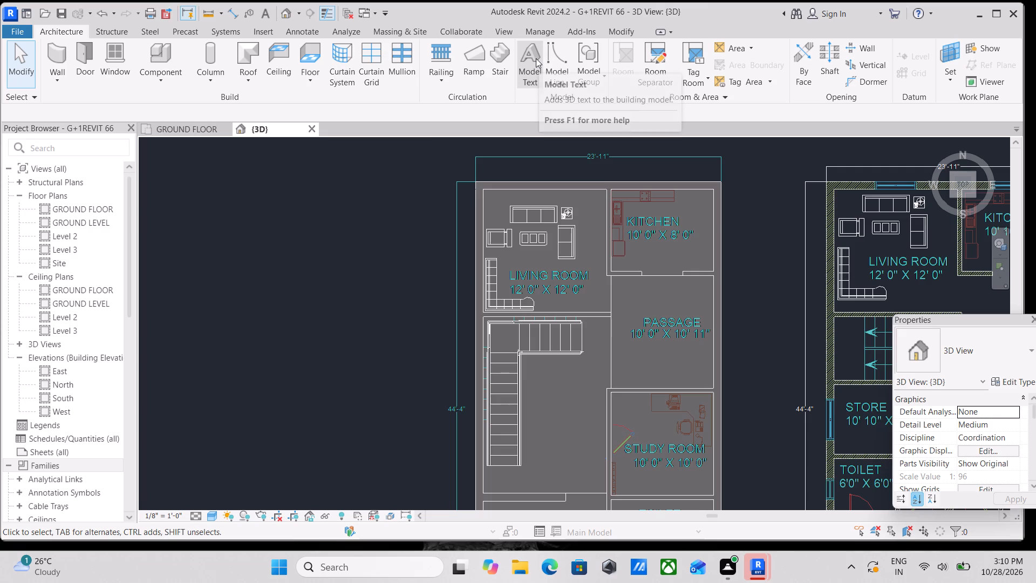
{"action": "left_click", "coordinate": [281, 79]}
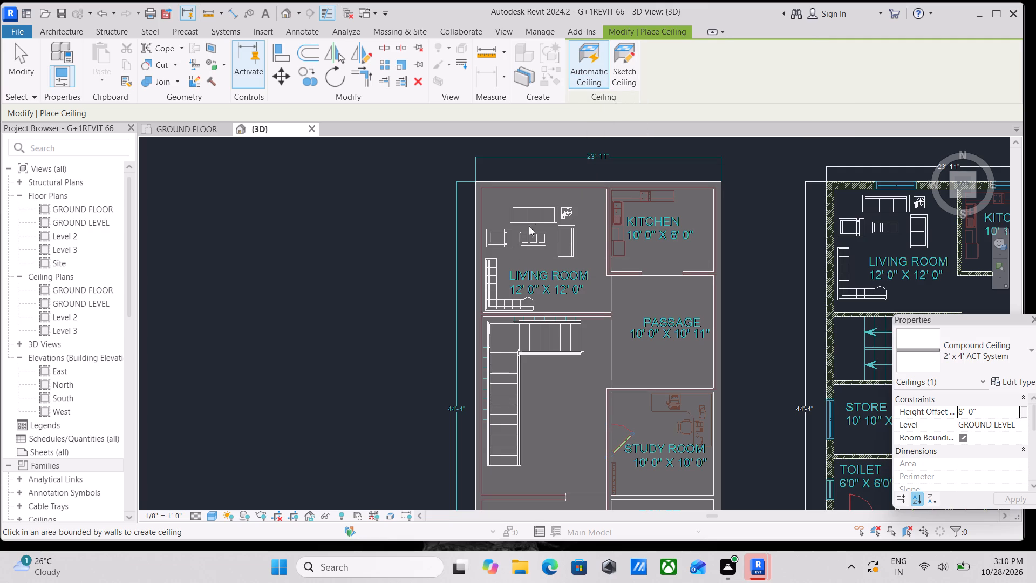
{"action": "left_click", "coordinate": [1022, 354]}
{"action": "scroll", "coordinate": [986, 404], "scroll_direction": "down", "scroll_amount": 1}
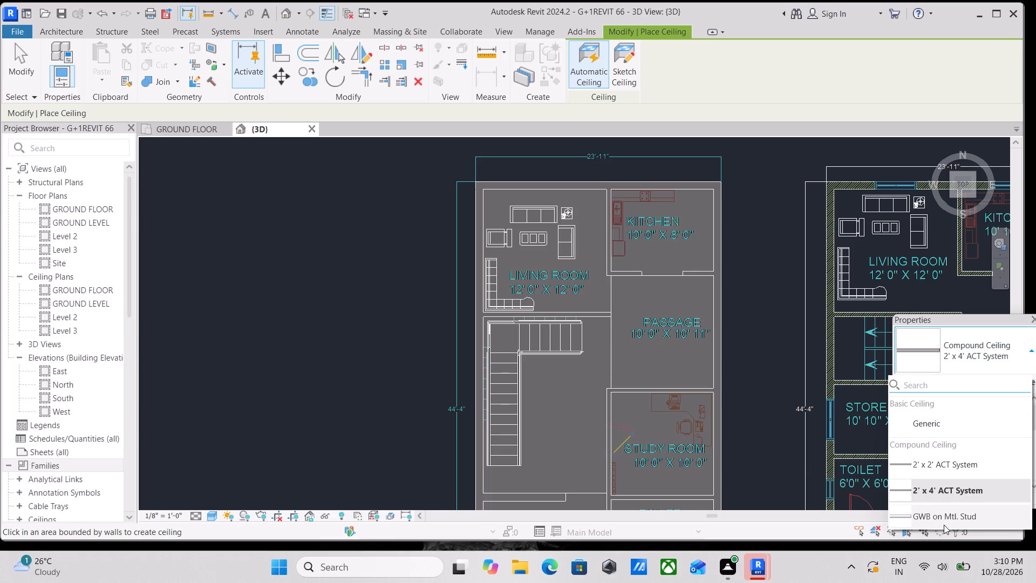
{"action": "left_click", "coordinate": [944, 524]}
{"action": "left_click", "coordinate": [1012, 381]}
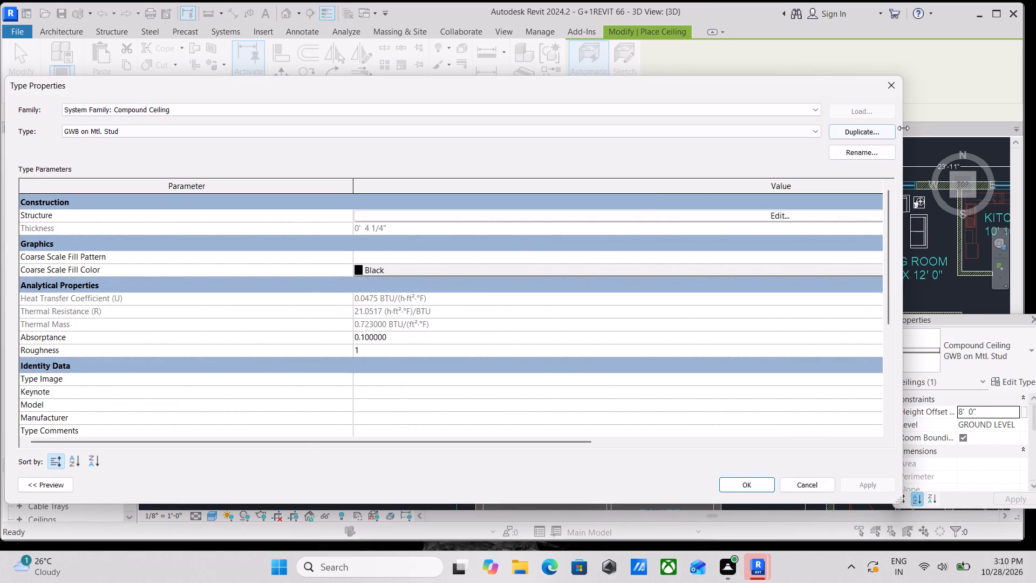
{"action": "left_click", "coordinate": [871, 133]}
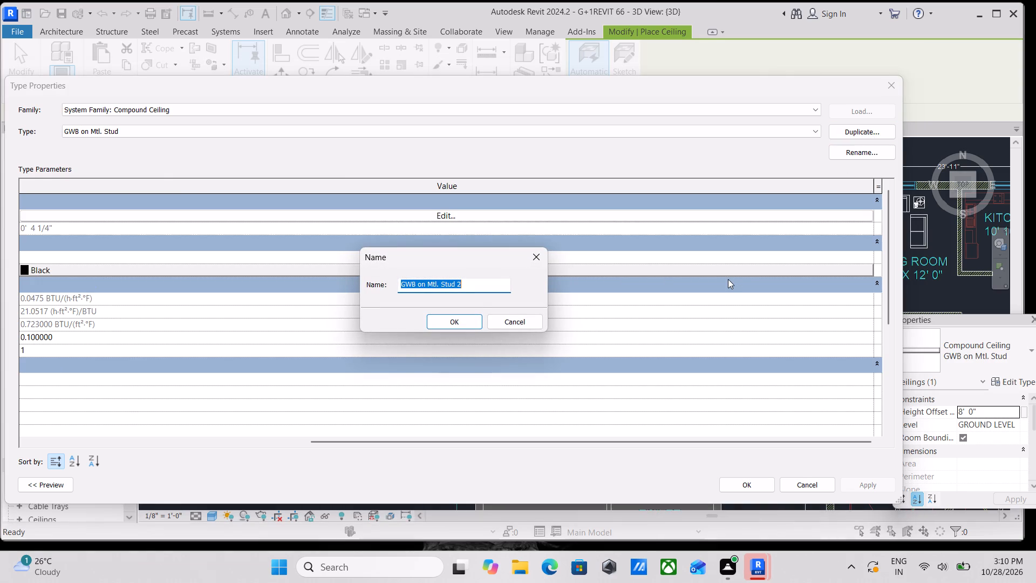
{"action": "key", "text": "BackSpace"}
{"action": "type", "text": "METAL"}
{"action": "key", "text": "space"}
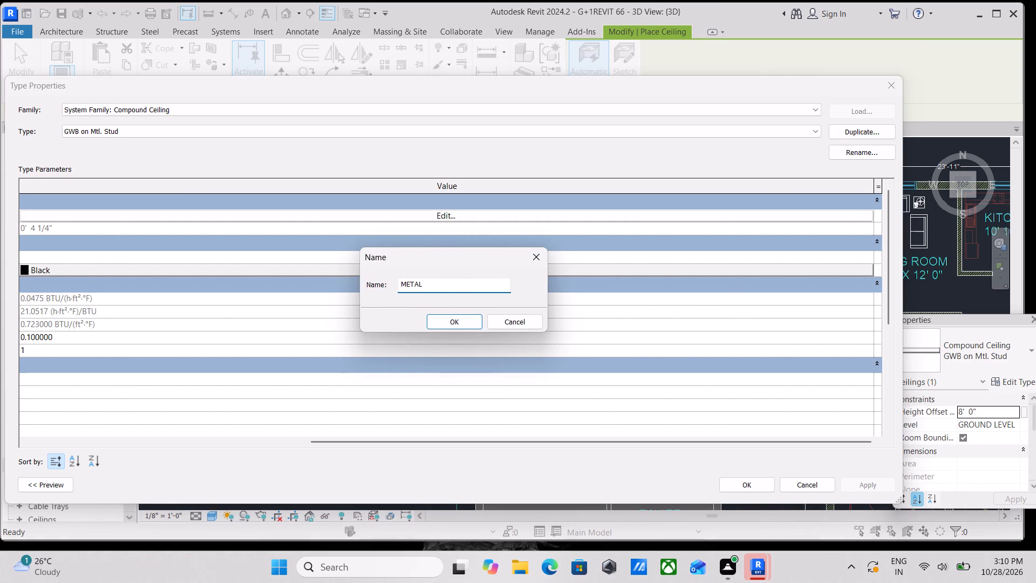
{"action": "key", "text": "BackSpace"}
{"action": "key", "text": "BackSpace"}
{"action": "key", "text": "BackSpace"}
{"action": "key", "text": "BackSpace"}
{"action": "key", "text": "BackSpace"}
{"action": "key", "text": "BackSpace"}
{"action": "key", "text": "BackSpace"}
{"action": "key", "text": "BackSpace"}
{"action": "key", "text": "BackSpace"}
{"action": "key", "text": "BackSpace"}
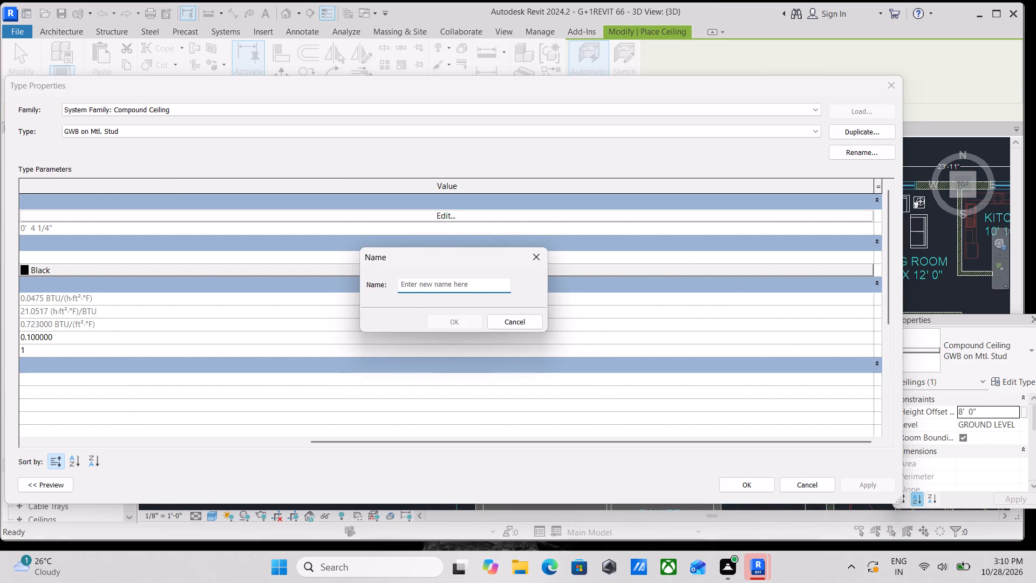
{"action": "type", "text": "WHITE CEILING"}
{"action": "key", "text": "space"}
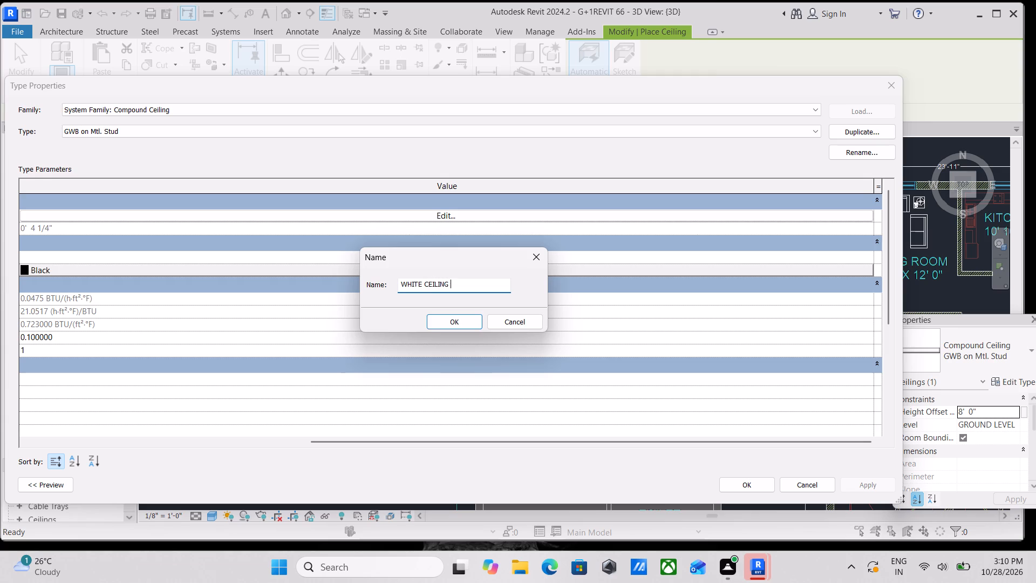
{"action": "key", "text": "4"}
{"action": "key", "text": "BackSpace"}
{"action": "key", "text": "2"}
{"action": "key", "text": "shift+quotedbl"}
{"action": "left_click", "coordinate": [468, 324]}
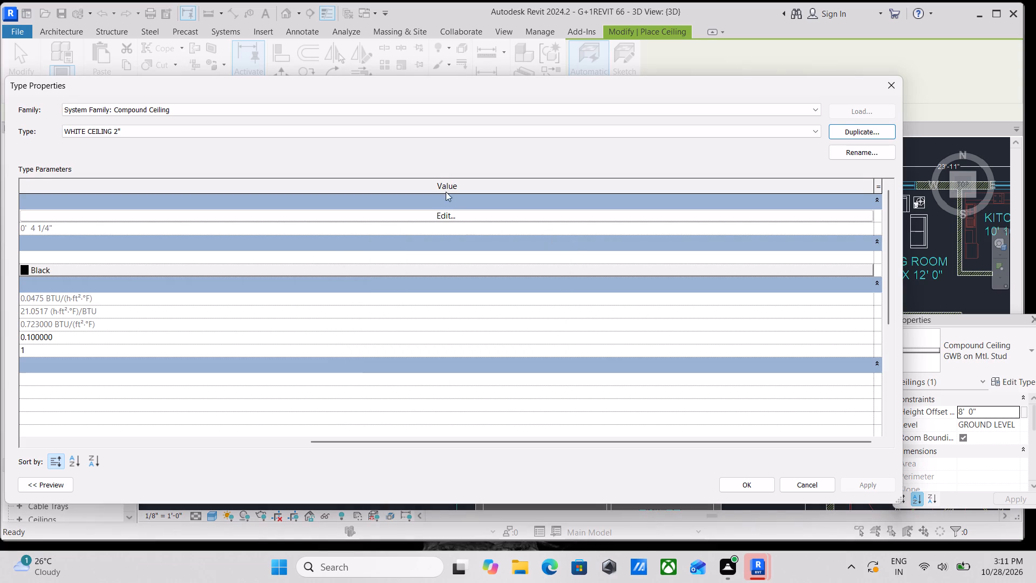
Assign the Clad - White material to the Finish 2 [5] layer of the WHITE CEILING 2" type and apply the type changes.
{"action": "left_click", "coordinate": [428, 214]}
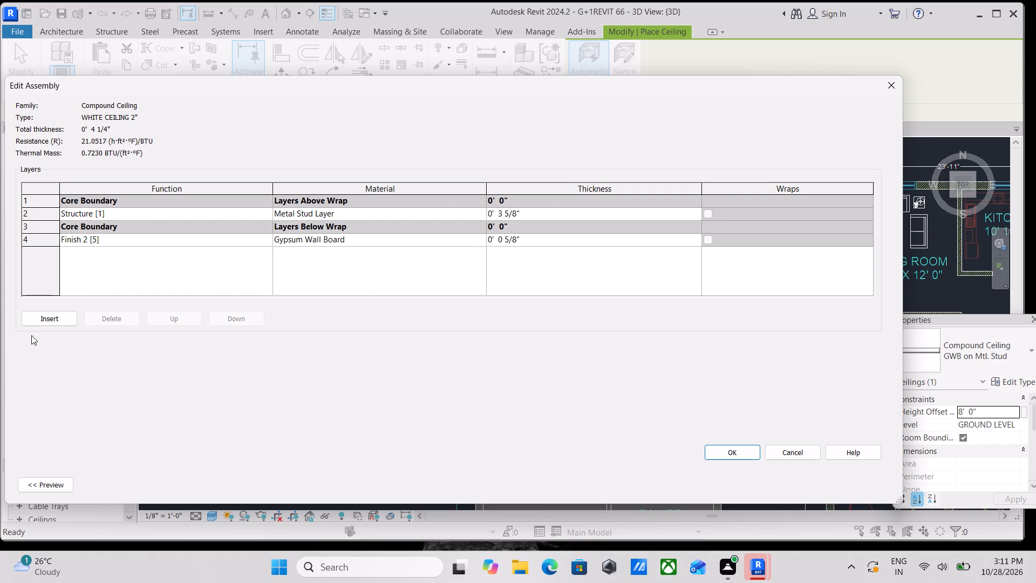
{"action": "left_click", "coordinate": [37, 484]}
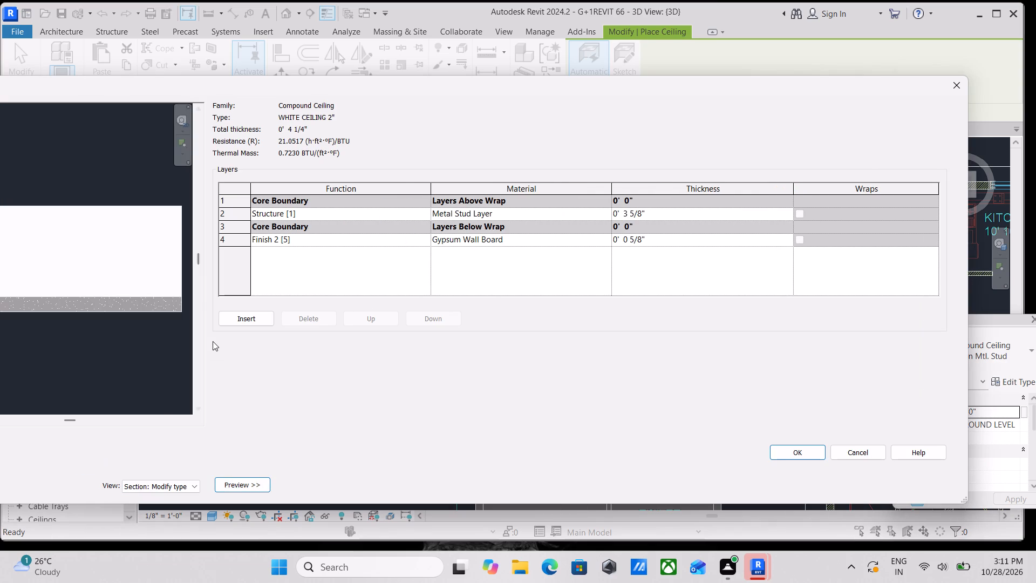
{"action": "scroll", "coordinate": [213, 341], "scroll_direction": "down", "scroll_amount": 1}
{"action": "left_click", "coordinate": [459, 238]}
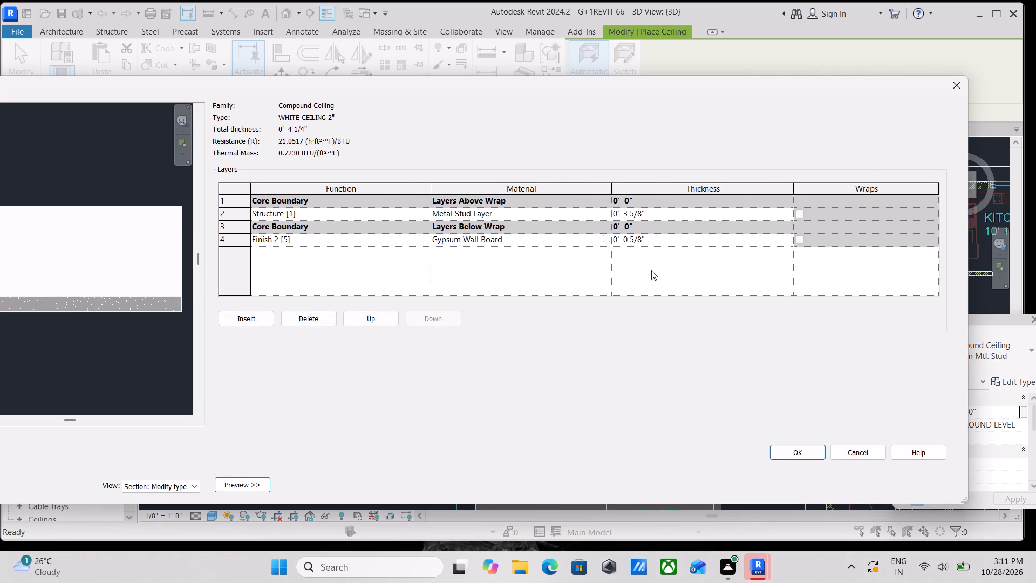
{"action": "left_click", "coordinate": [551, 239]}
{"action": "left_click", "coordinate": [609, 242]}
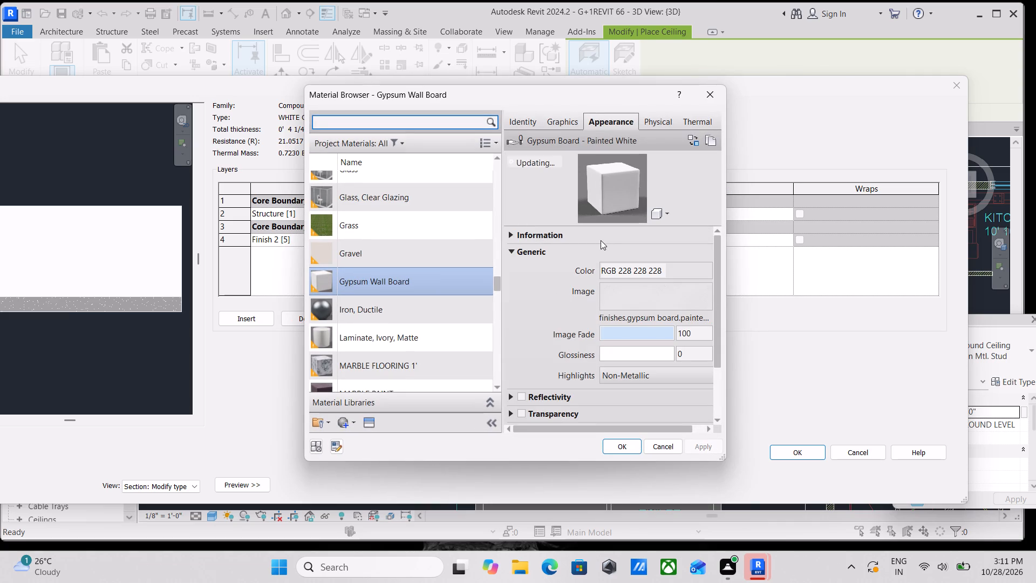
{"action": "scroll", "coordinate": [370, 282], "scroll_direction": "down", "scroll_amount": 1}
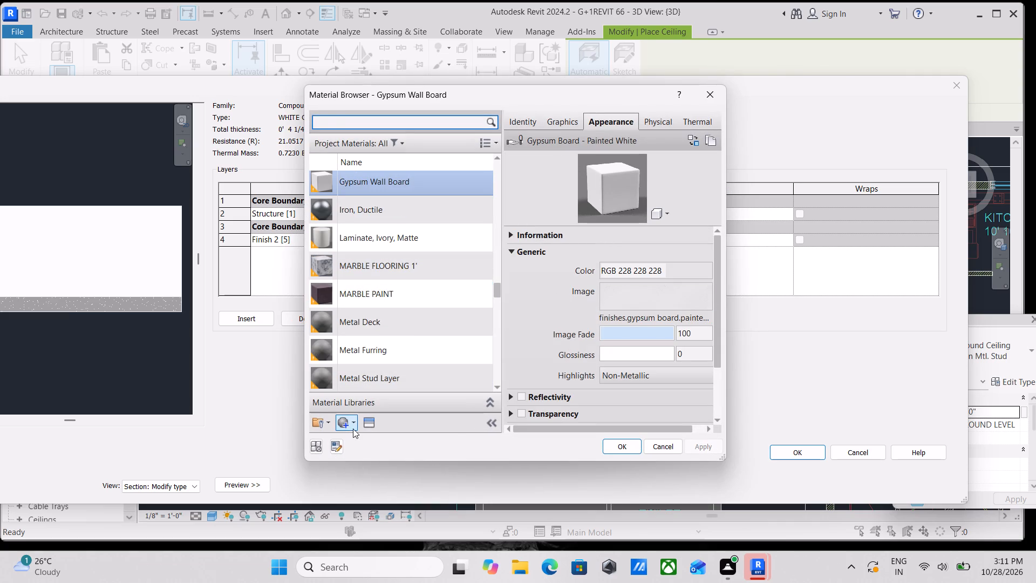
{"action": "left_click", "coordinate": [352, 423]}
{"action": "left_click", "coordinate": [363, 438]}
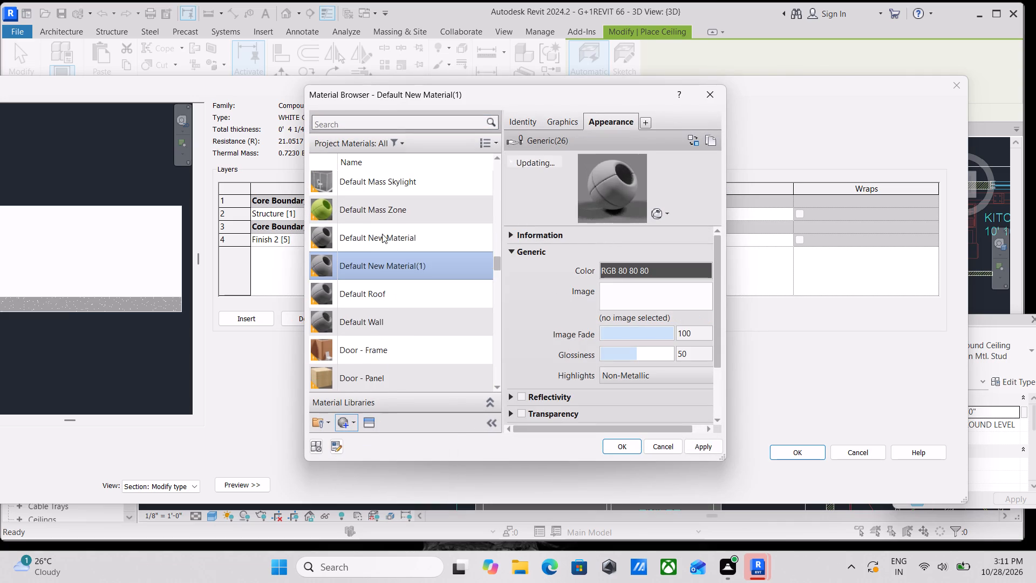
{"action": "left_click", "coordinate": [355, 124]}
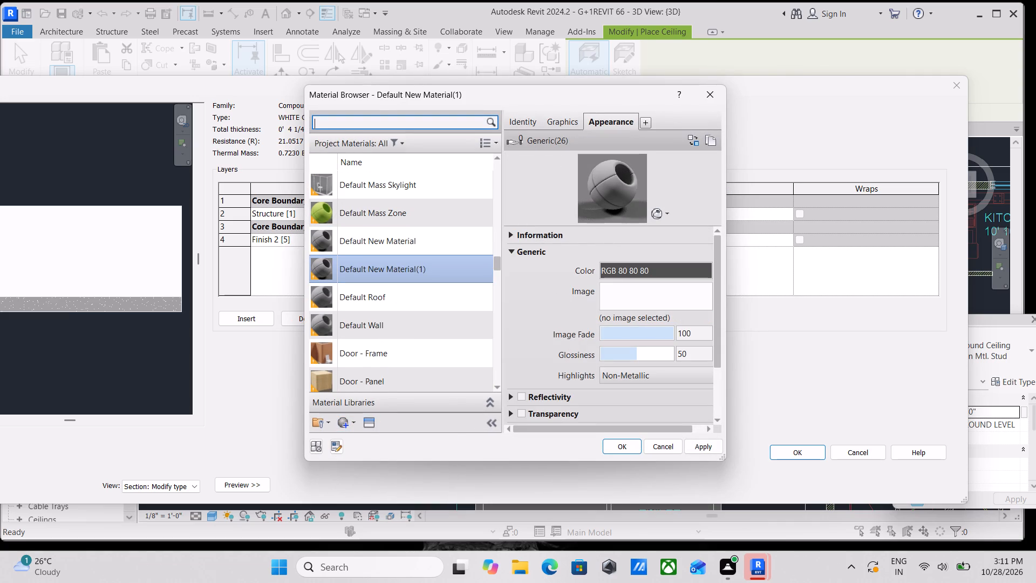
{"action": "type", "text": "CLAD WHIT"}
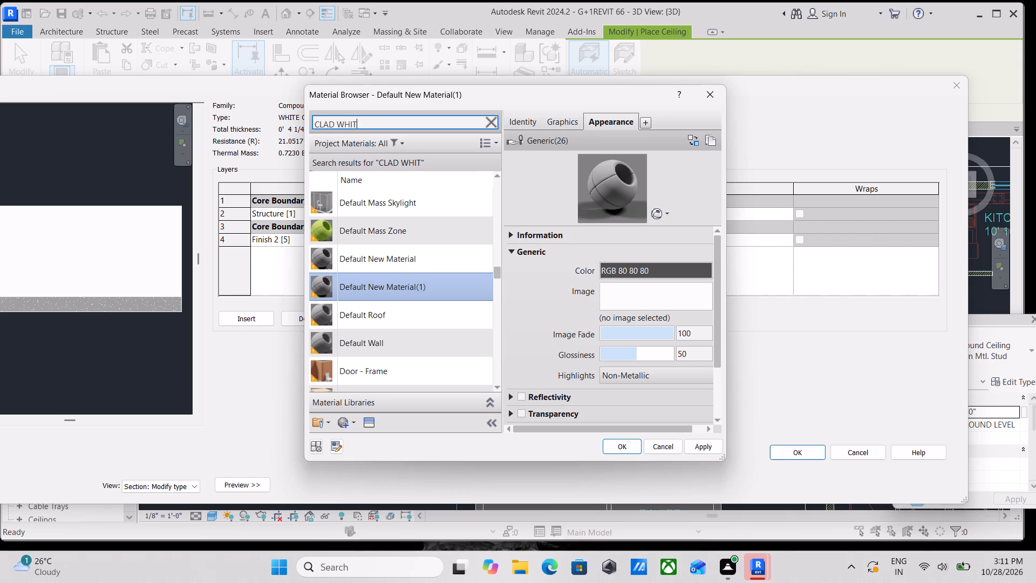
{"action": "left_click", "coordinate": [387, 197]}
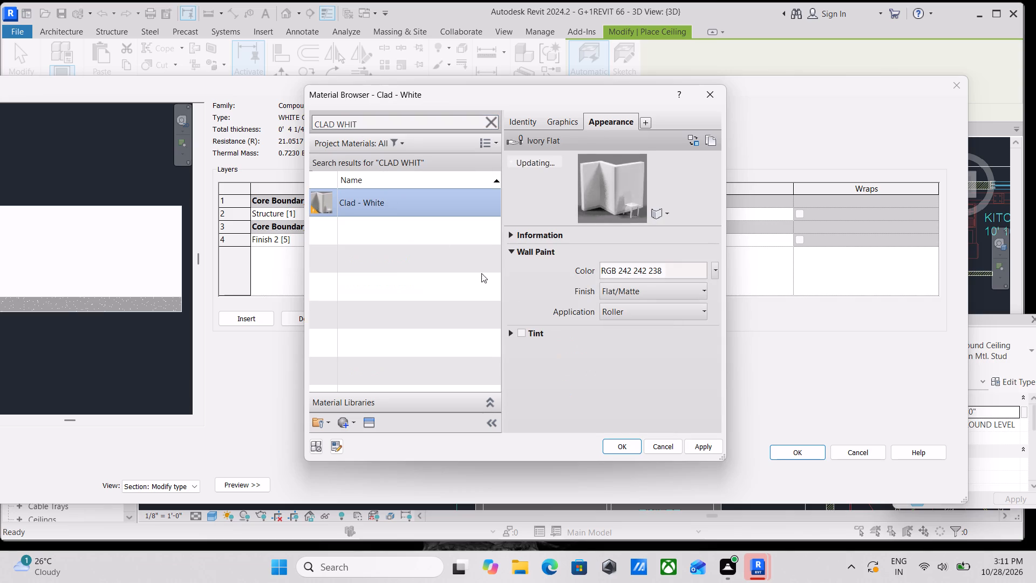
{"action": "left_click", "coordinate": [697, 444]}
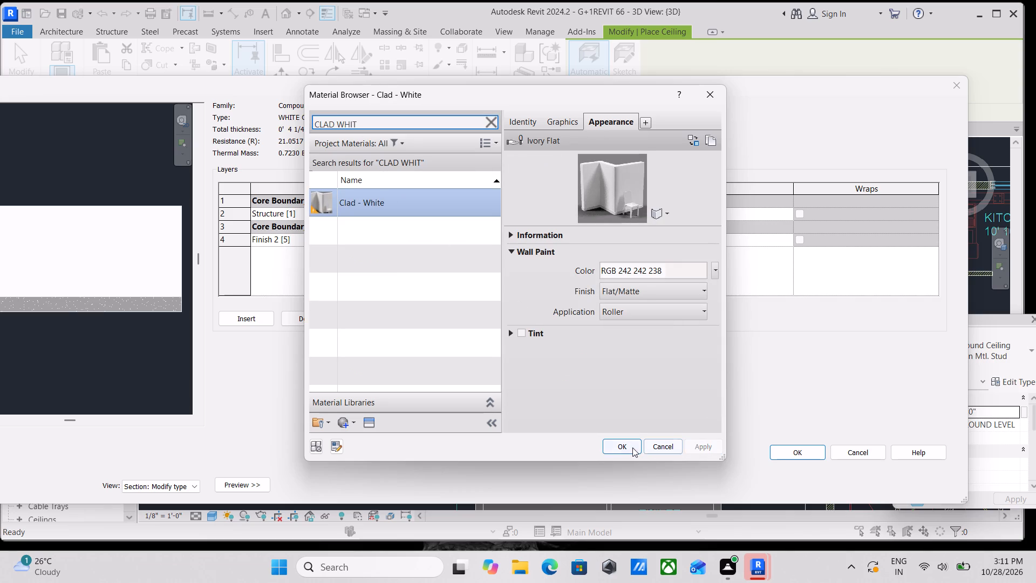
{"action": "left_click", "coordinate": [629, 448]}
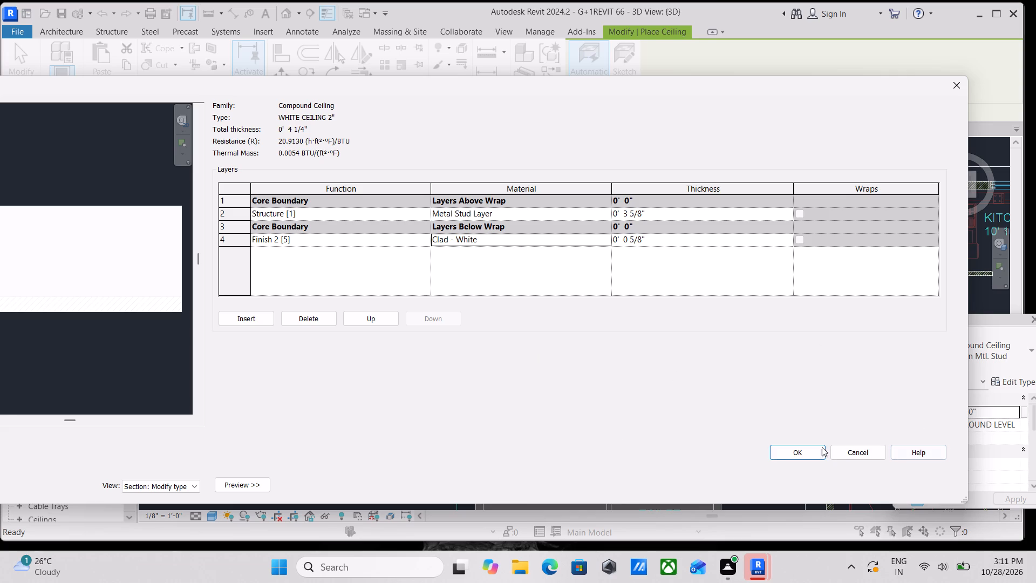
{"action": "left_click", "coordinate": [794, 448]}
{"action": "left_click", "coordinate": [871, 481]}
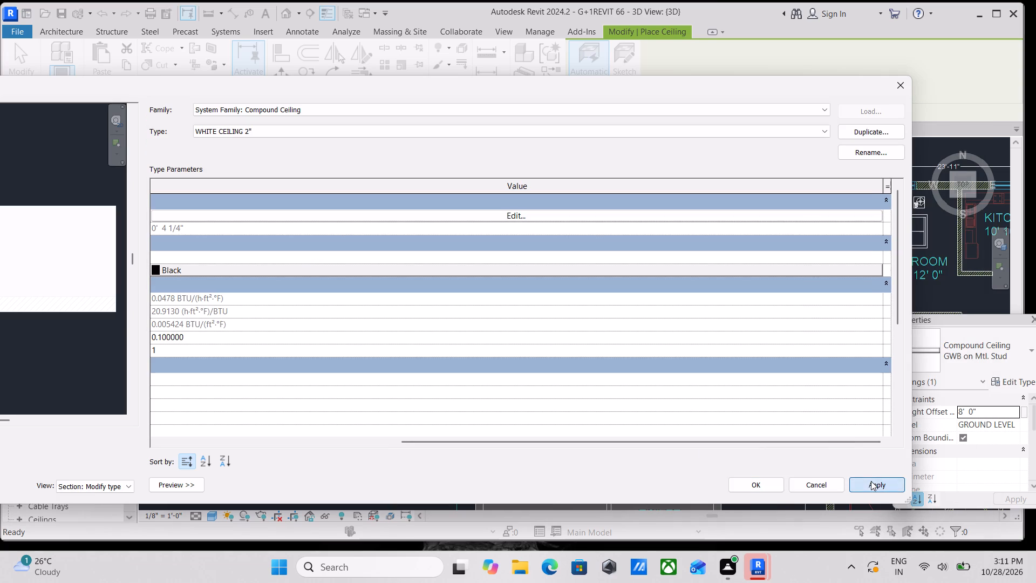
{"action": "left_click", "coordinate": [745, 479]}
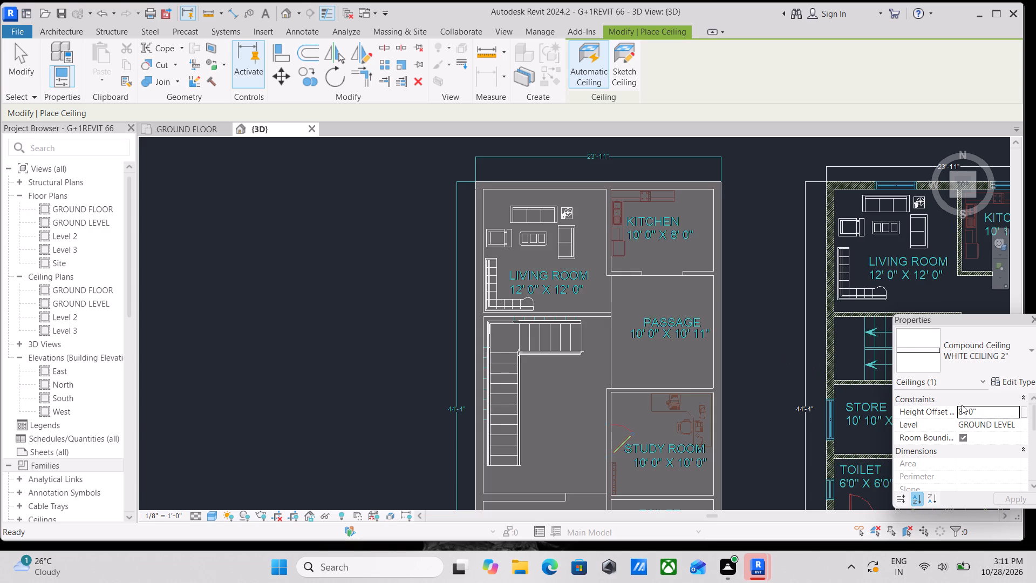
Set the new ceiling's height offset from GROUND LEVEL to 9' 5".
{"action": "left_click", "coordinate": [985, 412]}
{"action": "key", "text": "9"}
{"action": "key", "text": "apostrophe"}
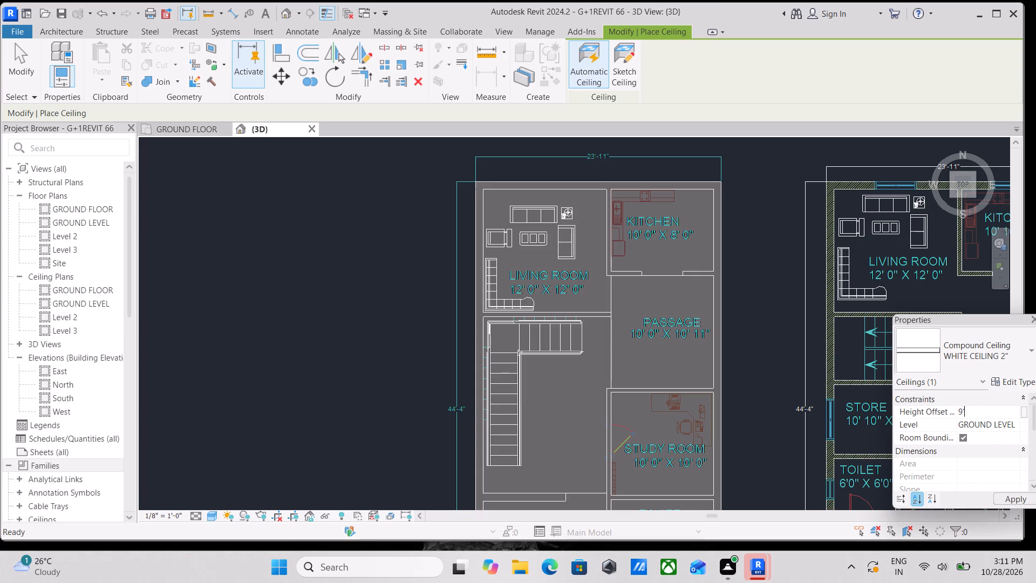
{"action": "key", "text": "5"}
{"action": "key", "text": "shift+quotedbl"}
{"action": "key", "text": "Return"}
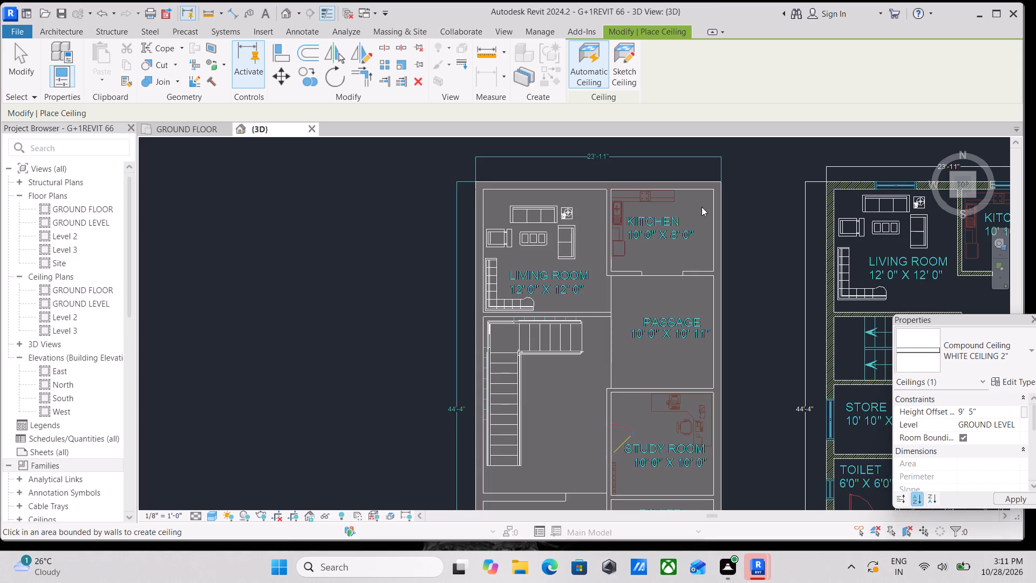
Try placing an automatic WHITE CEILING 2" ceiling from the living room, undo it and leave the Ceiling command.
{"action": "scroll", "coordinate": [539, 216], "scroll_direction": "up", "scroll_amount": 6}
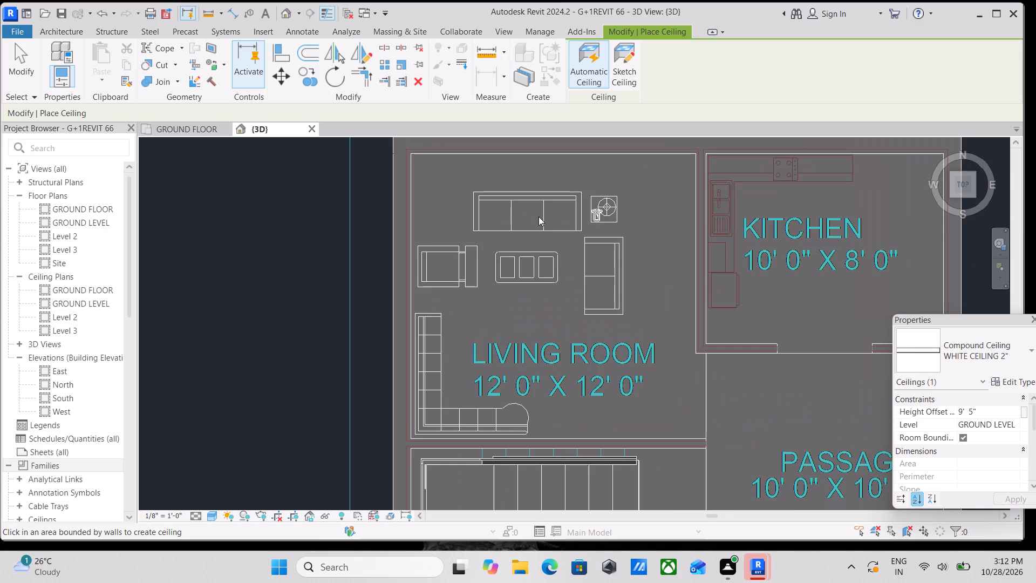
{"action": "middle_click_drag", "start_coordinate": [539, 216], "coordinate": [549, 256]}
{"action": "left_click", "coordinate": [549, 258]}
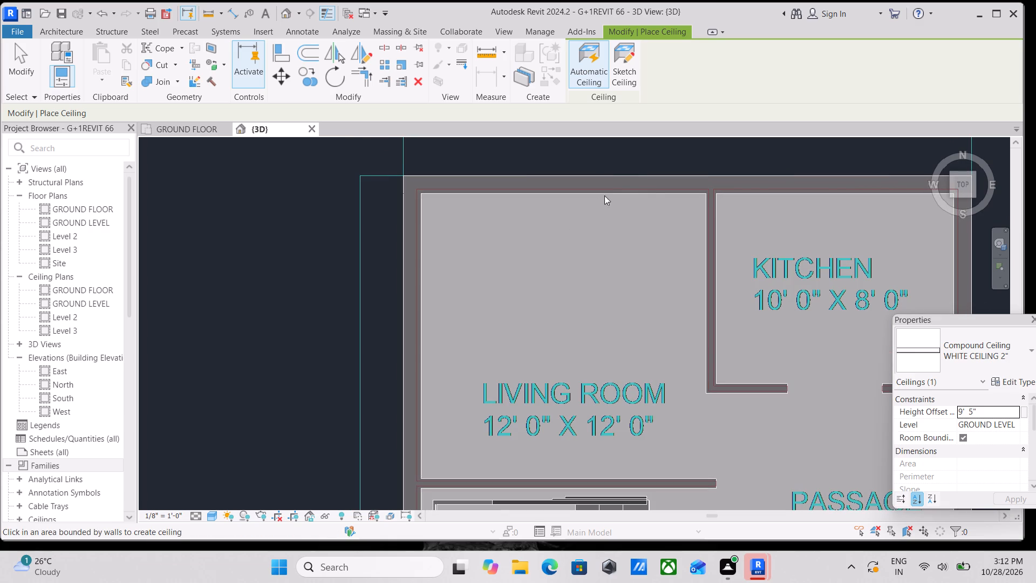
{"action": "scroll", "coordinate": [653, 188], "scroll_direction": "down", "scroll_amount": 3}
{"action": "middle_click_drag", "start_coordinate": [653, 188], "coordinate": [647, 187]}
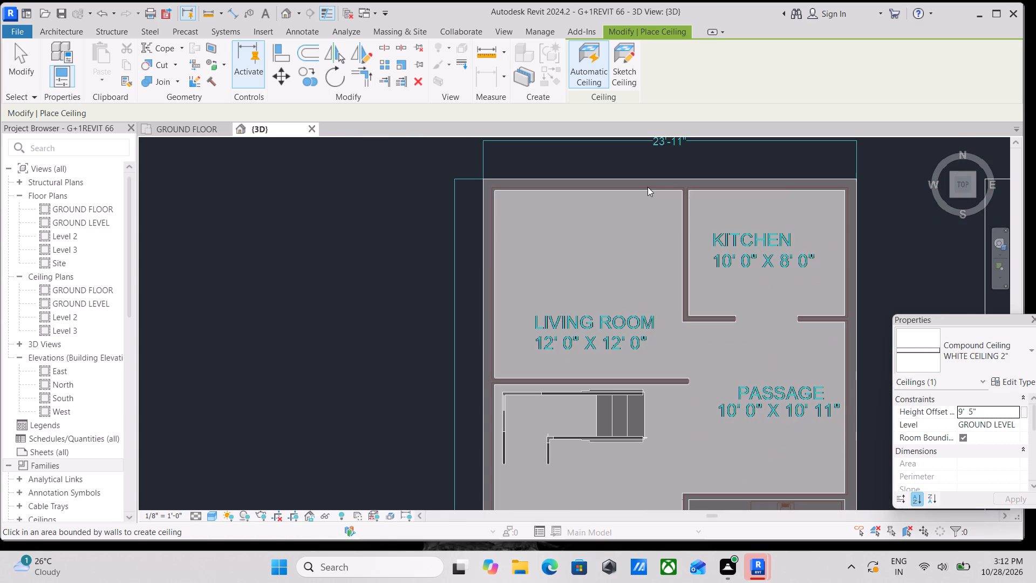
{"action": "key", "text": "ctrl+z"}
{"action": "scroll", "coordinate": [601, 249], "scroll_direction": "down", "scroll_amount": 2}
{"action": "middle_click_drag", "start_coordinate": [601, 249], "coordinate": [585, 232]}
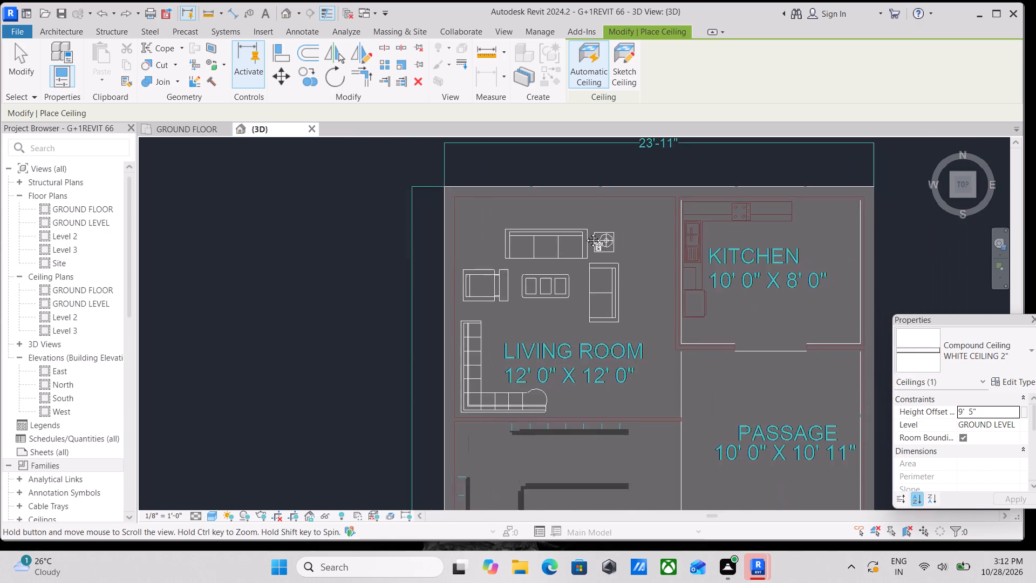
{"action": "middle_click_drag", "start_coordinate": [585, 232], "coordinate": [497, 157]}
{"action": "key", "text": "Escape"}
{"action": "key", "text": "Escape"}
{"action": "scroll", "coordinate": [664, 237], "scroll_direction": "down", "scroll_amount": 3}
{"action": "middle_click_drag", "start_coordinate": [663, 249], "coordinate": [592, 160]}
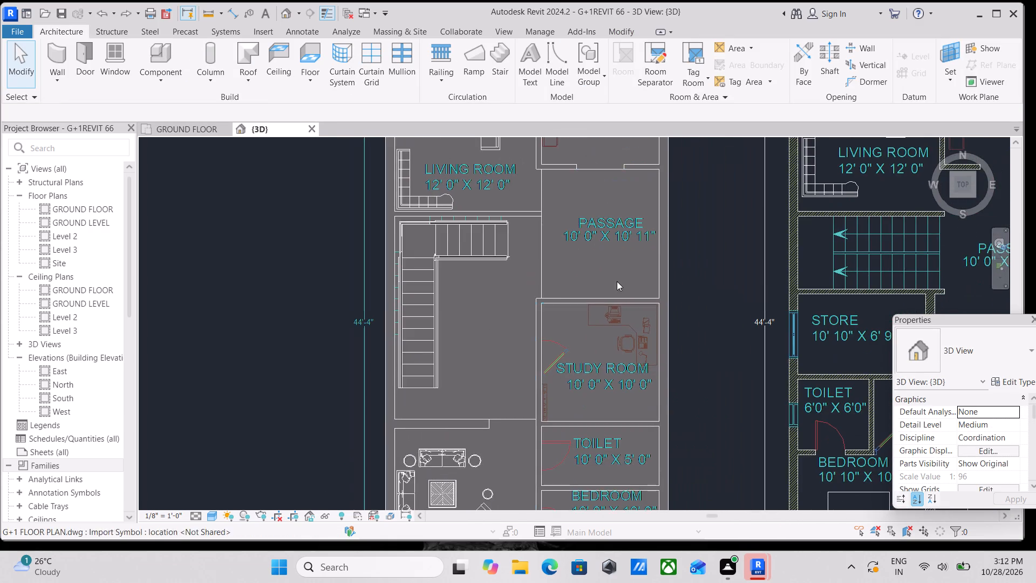
Place an automatic WHITE CEILING 2" ceiling in the 10' 0" x 10' 0" bedroom below the toilet.
{"action": "middle_click_drag", "start_coordinate": [605, 318], "coordinate": [625, 199]}
{"action": "middle_click_drag", "start_coordinate": [563, 251], "coordinate": [601, 186]}
{"action": "scroll", "coordinate": [656, 351], "scroll_direction": "up", "scroll_amount": 2}
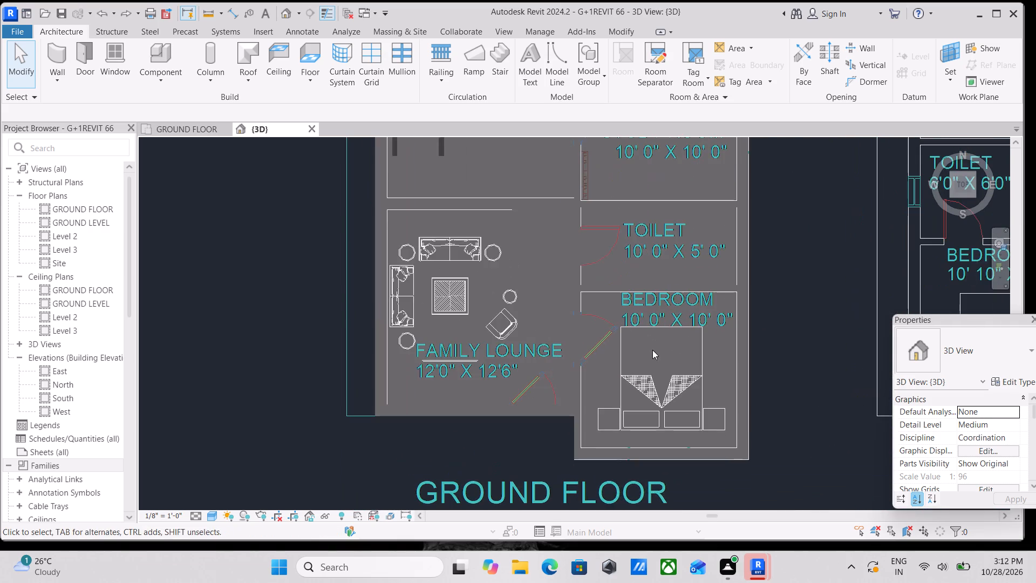
{"action": "scroll", "coordinate": [621, 322], "scroll_direction": "up", "scroll_amount": 2}
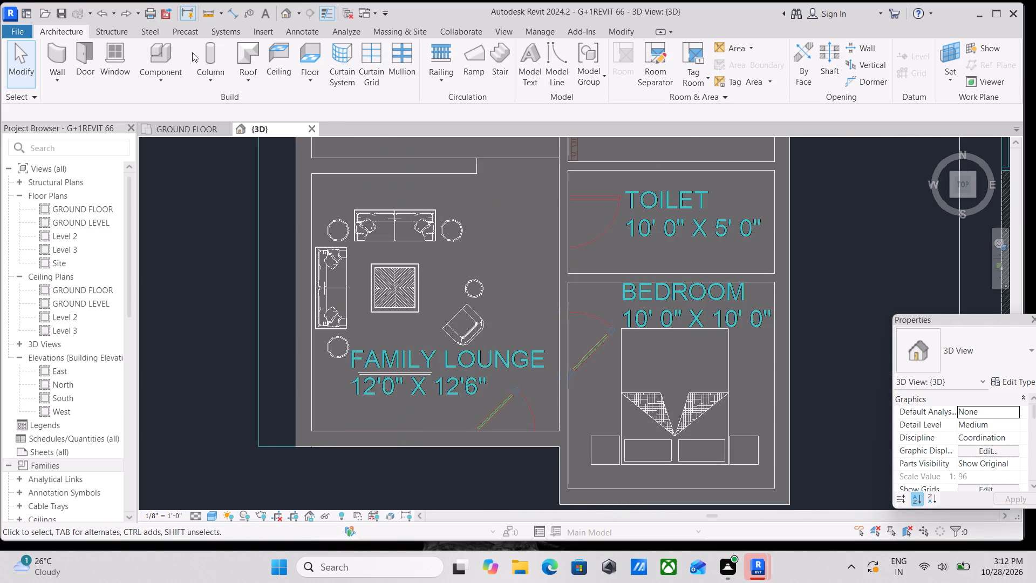
{"action": "left_click", "coordinate": [308, 84]}
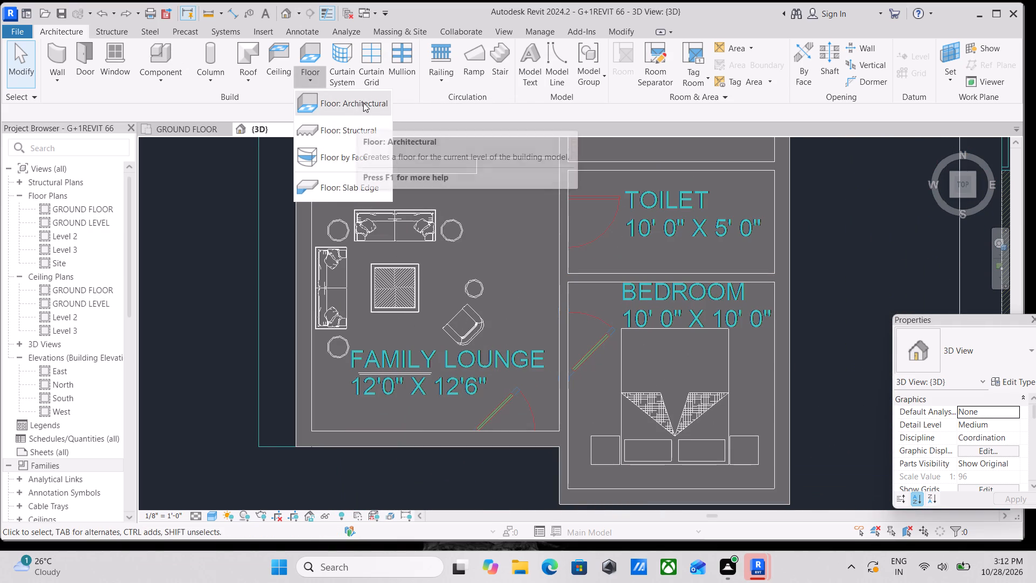
{"action": "left_click", "coordinate": [274, 56]}
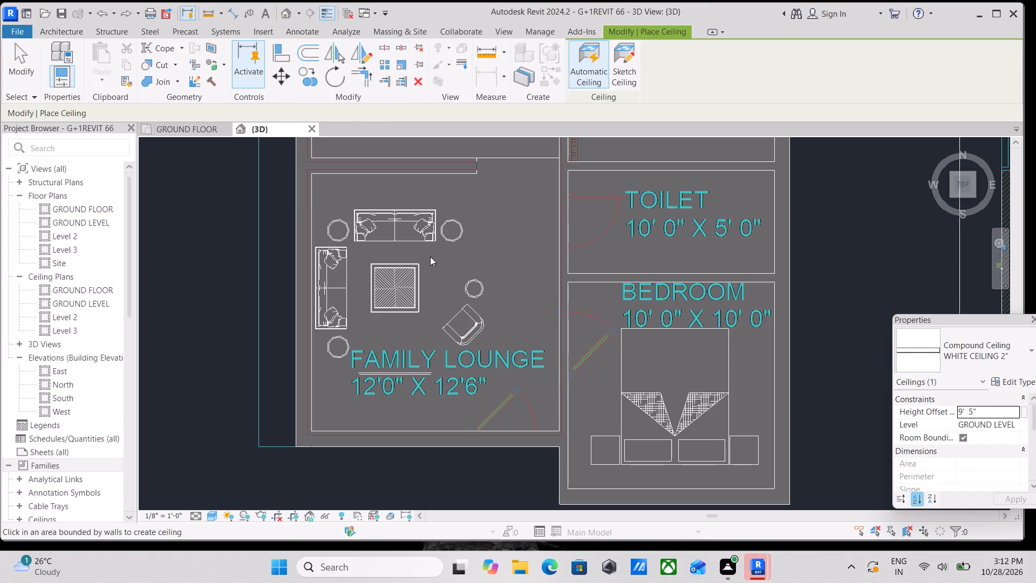
{"action": "scroll", "coordinate": [606, 315], "scroll_direction": "up", "scroll_amount": 3}
{"action": "middle_click_drag", "start_coordinate": [606, 315], "coordinate": [509, 234]}
{"action": "left_click", "coordinate": [509, 234]}
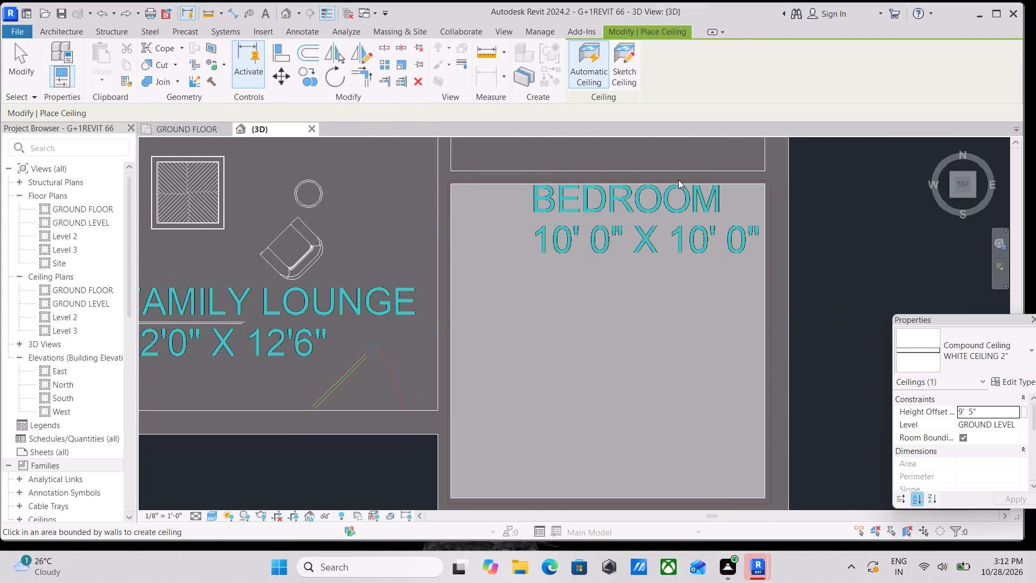
Start a sketched WHITE CEILING 2" ceiling and open the GROUND FLOOR ceiling plan for drawing its boundary.
{"action": "scroll", "coordinate": [569, 189], "scroll_direction": "down", "scroll_amount": 1}
{"action": "middle_click_drag", "start_coordinate": [568, 189], "coordinate": [594, 276]}
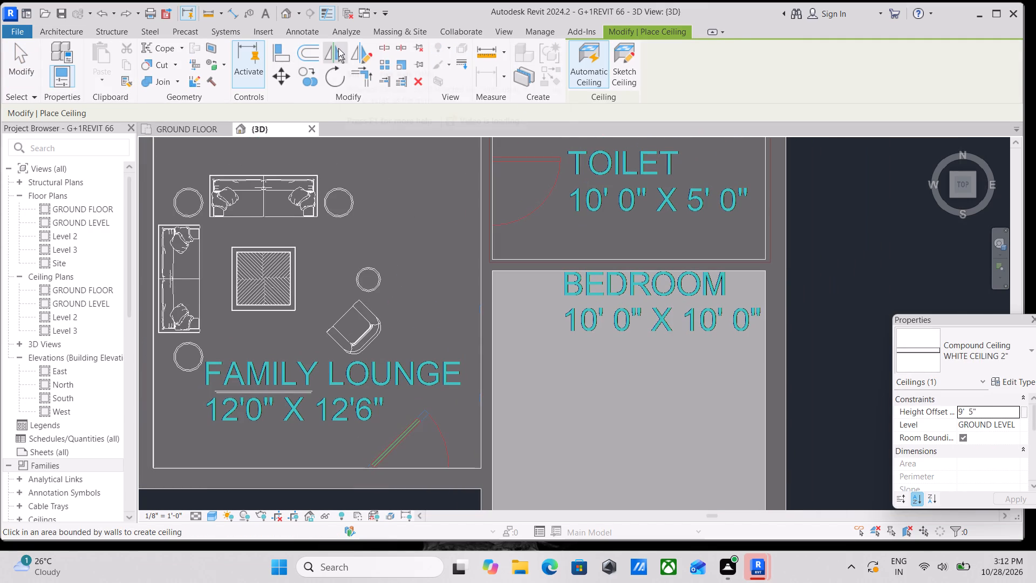
{"action": "left_click", "coordinate": [620, 60]}
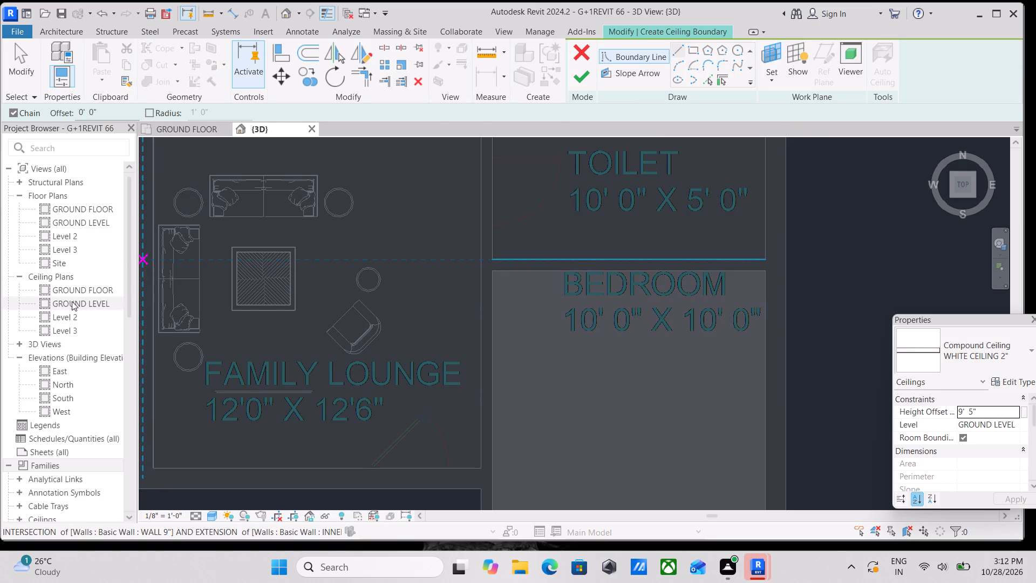
{"action": "double_click", "coordinate": [81, 287]}
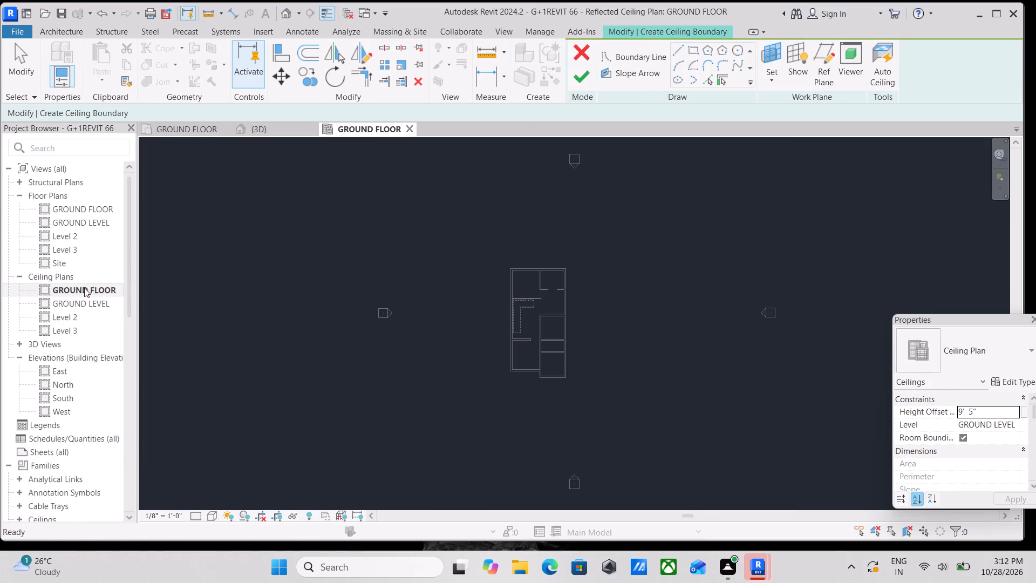
Set the sketched ceiling's height offset from GROUND LEVEL to 9' 0", with the rectangle boundary tool active.
{"action": "scroll", "coordinate": [493, 286], "scroll_direction": "up", "scroll_amount": 2}
{"action": "scroll", "coordinate": [583, 409], "scroll_direction": "up", "scroll_amount": 7}
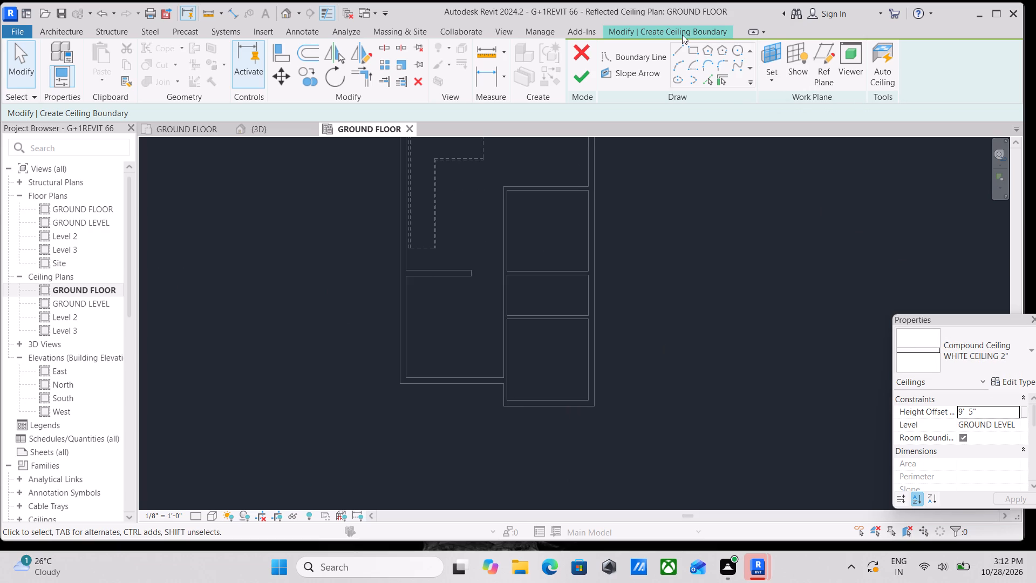
{"action": "left_click", "coordinate": [694, 45]}
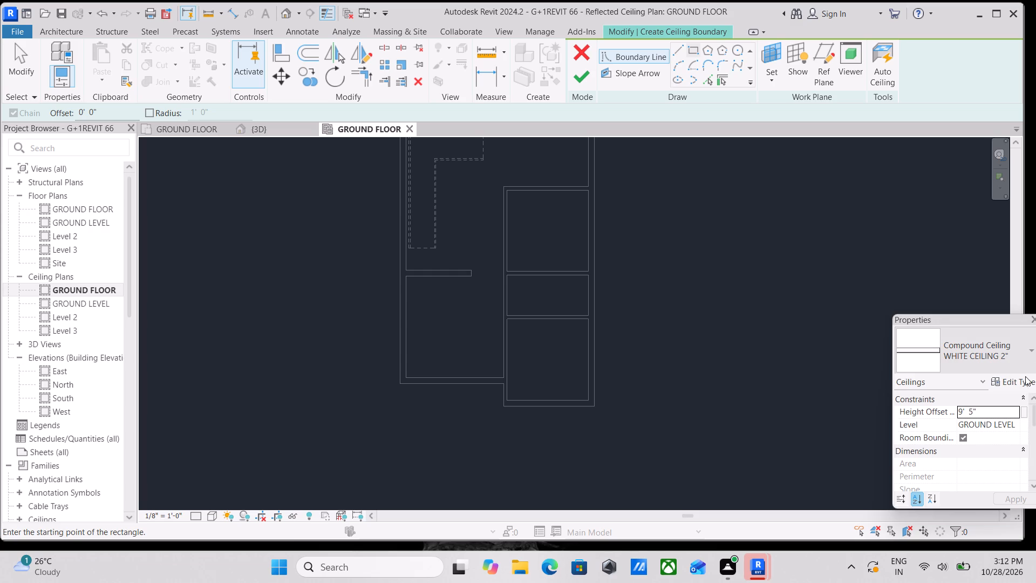
{"action": "left_click", "coordinate": [1003, 405]}
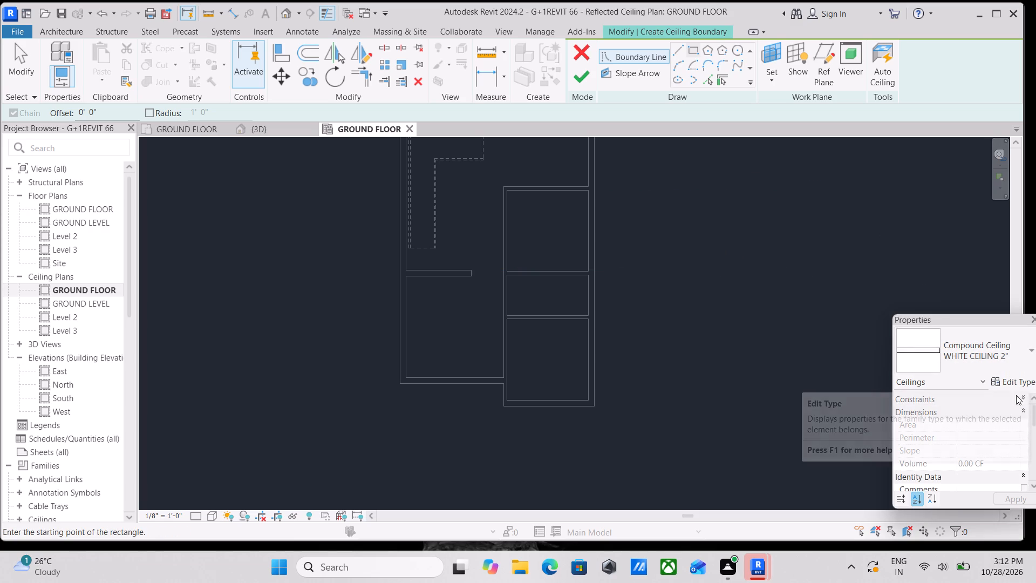
{"action": "left_click", "coordinate": [1020, 401]}
{"action": "left_click", "coordinate": [1024, 405]}
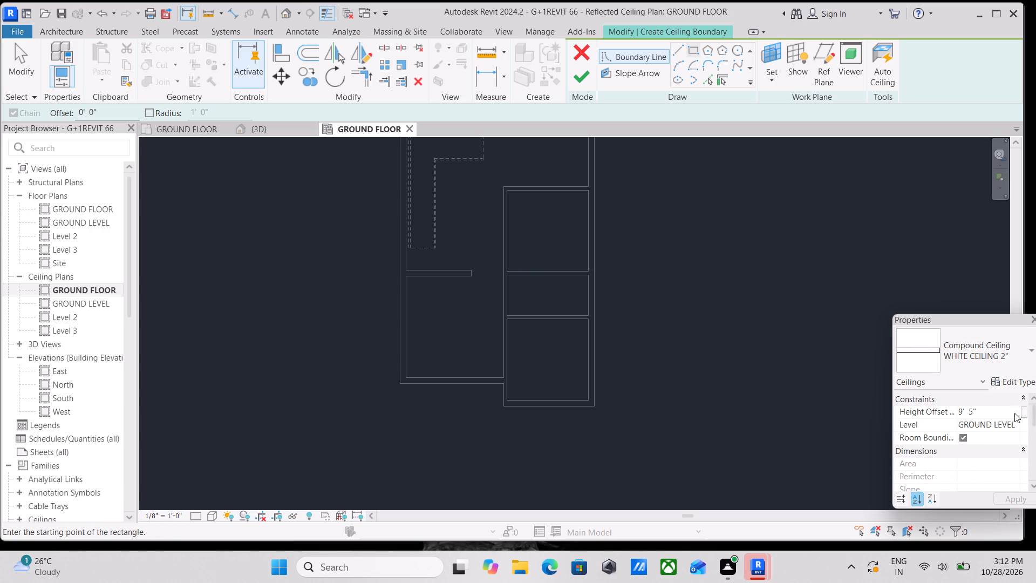
{"action": "left_click", "coordinate": [994, 409]}
{"action": "type", "text": "9'"}
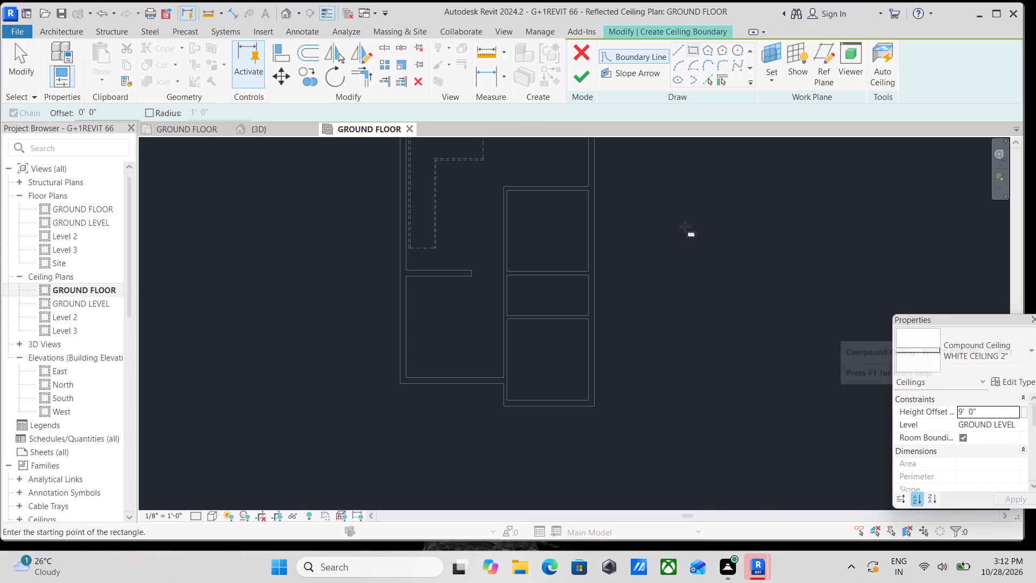
Draw a rectangular ceiling boundary along the inner wall faces of the bedroom, corner to corner.
{"action": "scroll", "coordinate": [512, 327], "scroll_direction": "up", "scroll_amount": 7}
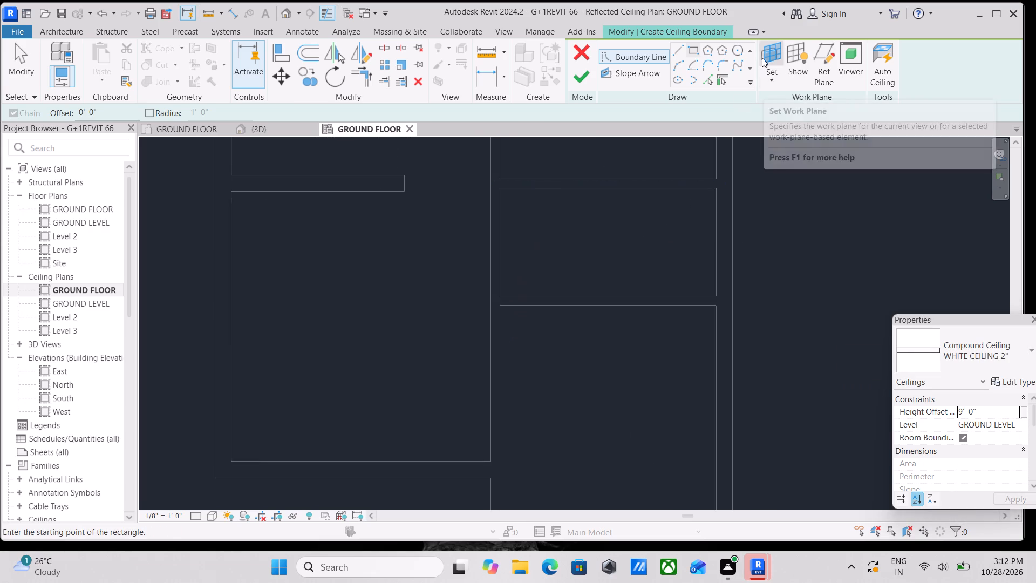
{"action": "left_click", "coordinate": [689, 49]}
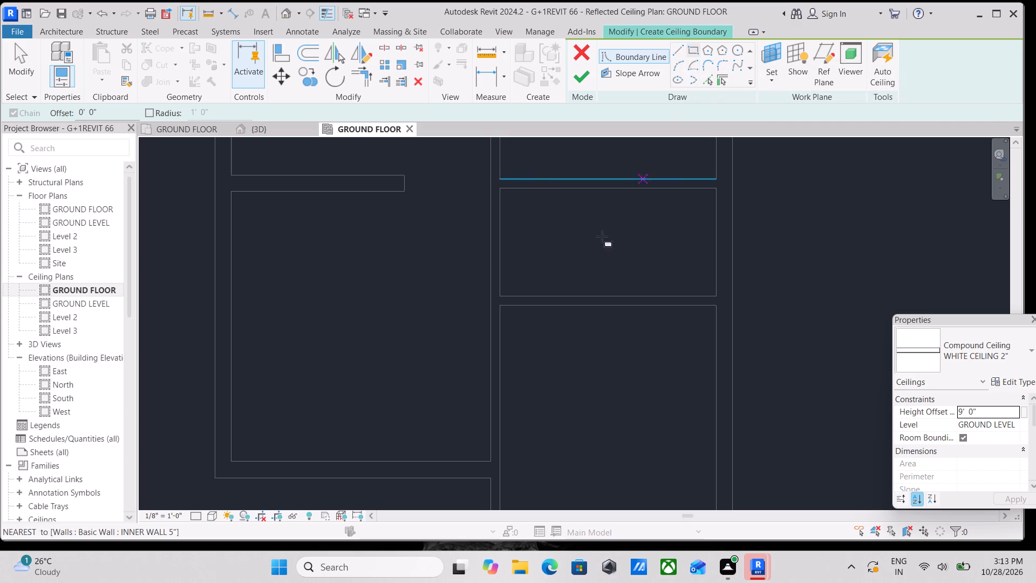
{"action": "left_click", "coordinate": [498, 306]}
{"action": "middle_click_drag", "start_coordinate": [593, 365], "coordinate": [585, 211]}
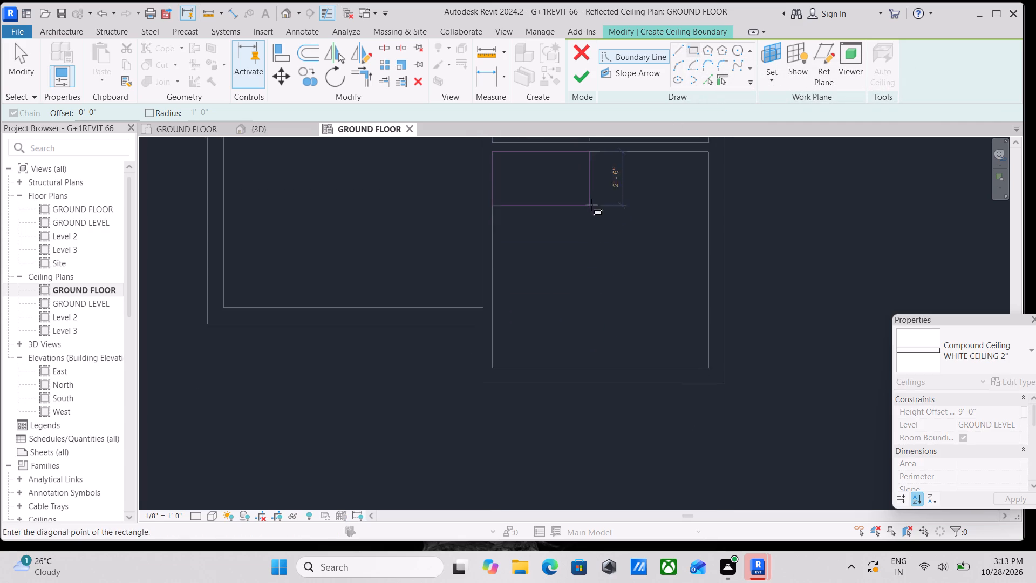
{"action": "left_click", "coordinate": [713, 370]}
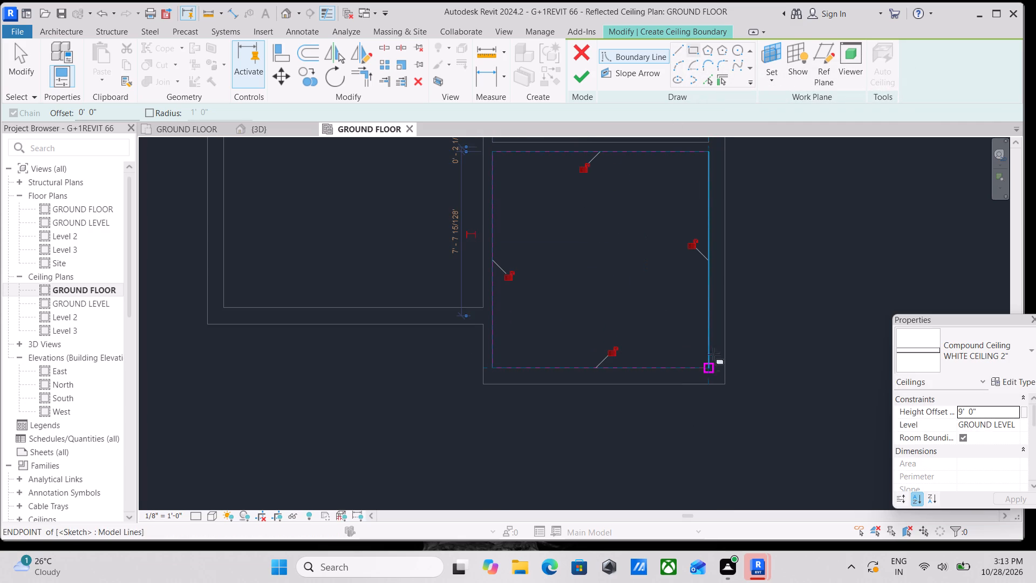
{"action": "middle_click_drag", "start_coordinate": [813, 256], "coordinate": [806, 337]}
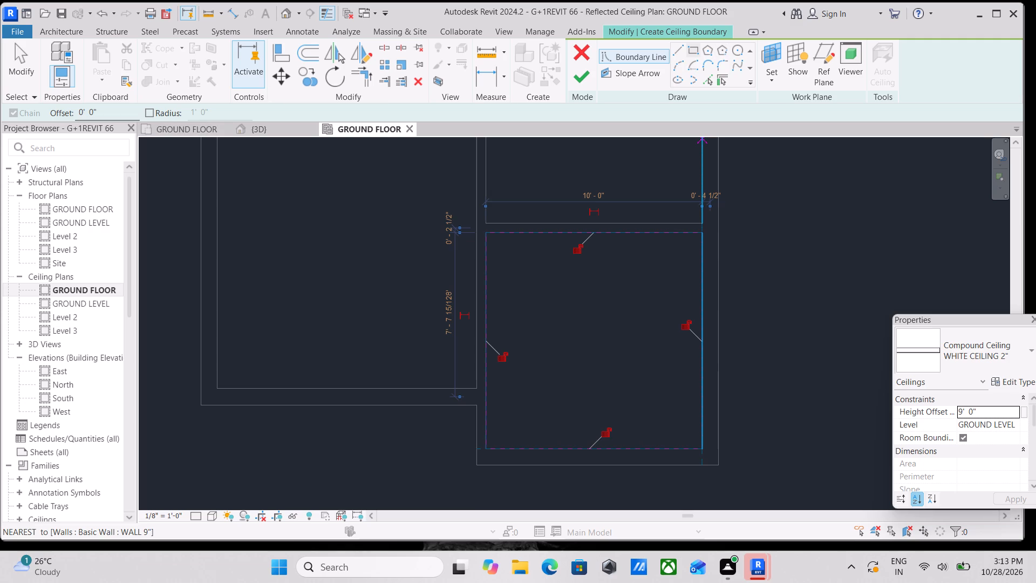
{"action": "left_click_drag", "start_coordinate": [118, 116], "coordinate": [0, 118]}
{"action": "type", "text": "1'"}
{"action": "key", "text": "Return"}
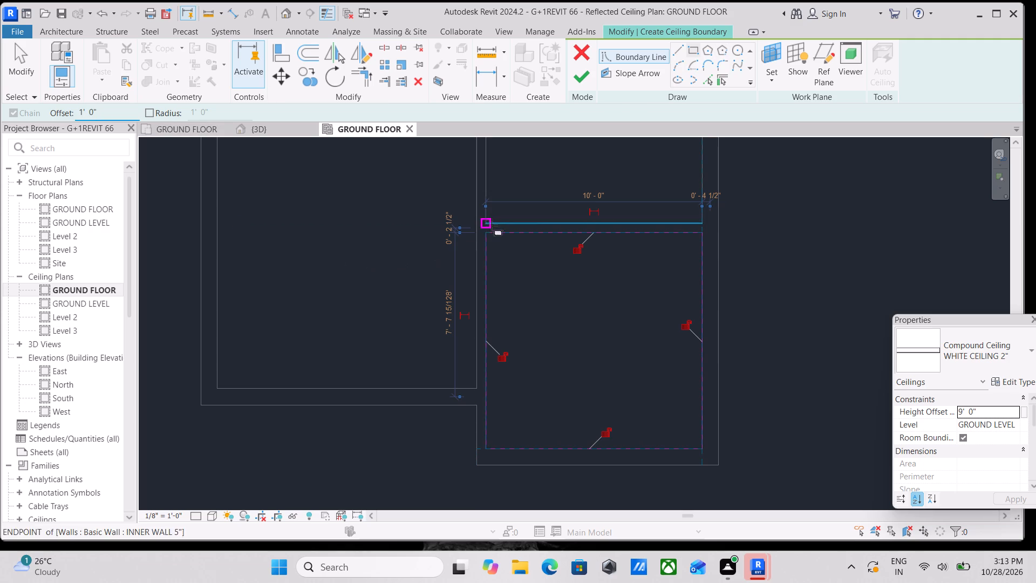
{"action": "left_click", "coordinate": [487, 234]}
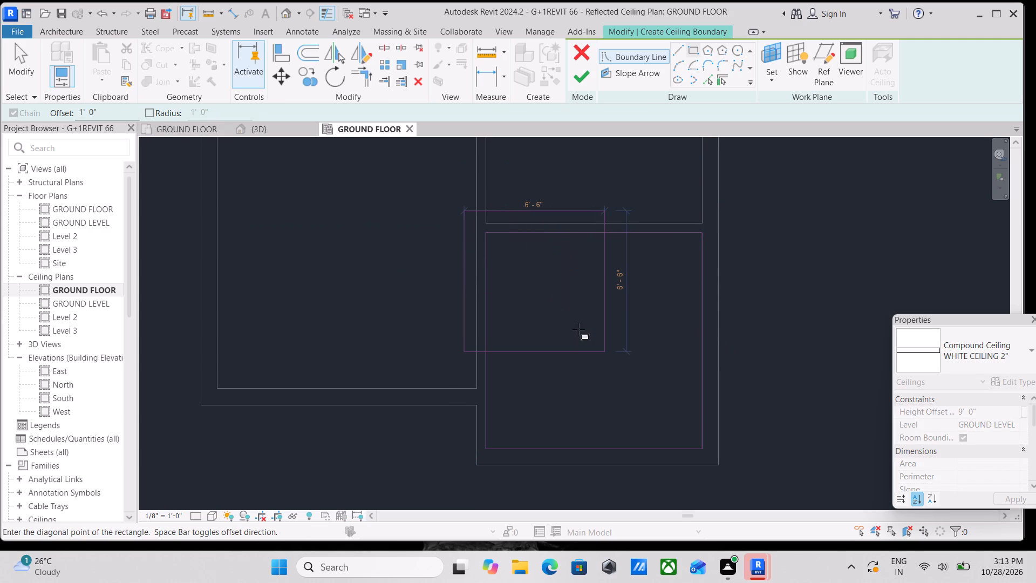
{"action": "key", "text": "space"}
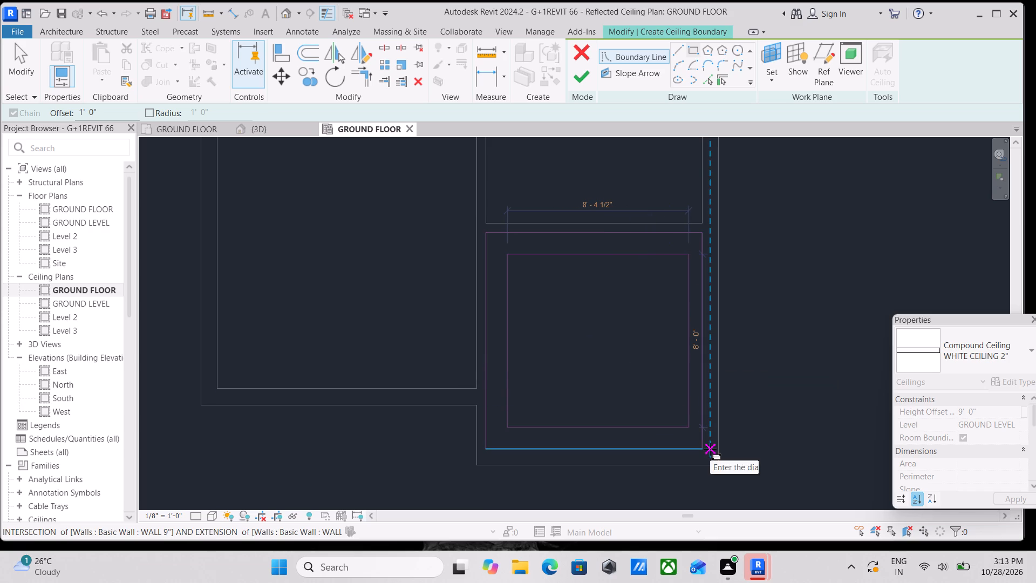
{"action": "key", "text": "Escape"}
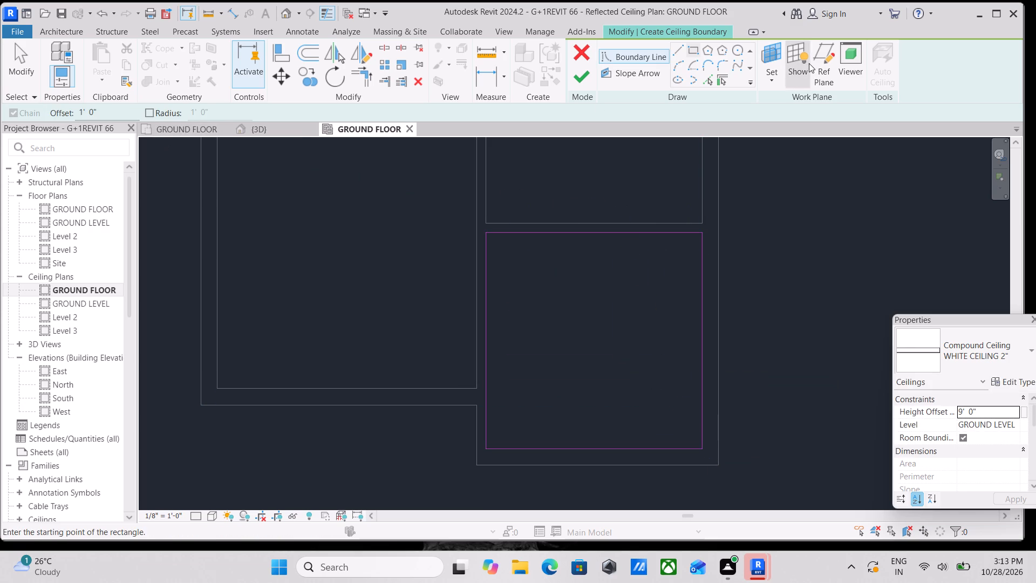
Draw an inner rectangular boundary offset 1' 5" inward from the bedroom's wall-face rectangle.
{"action": "left_click", "coordinate": [691, 46]}
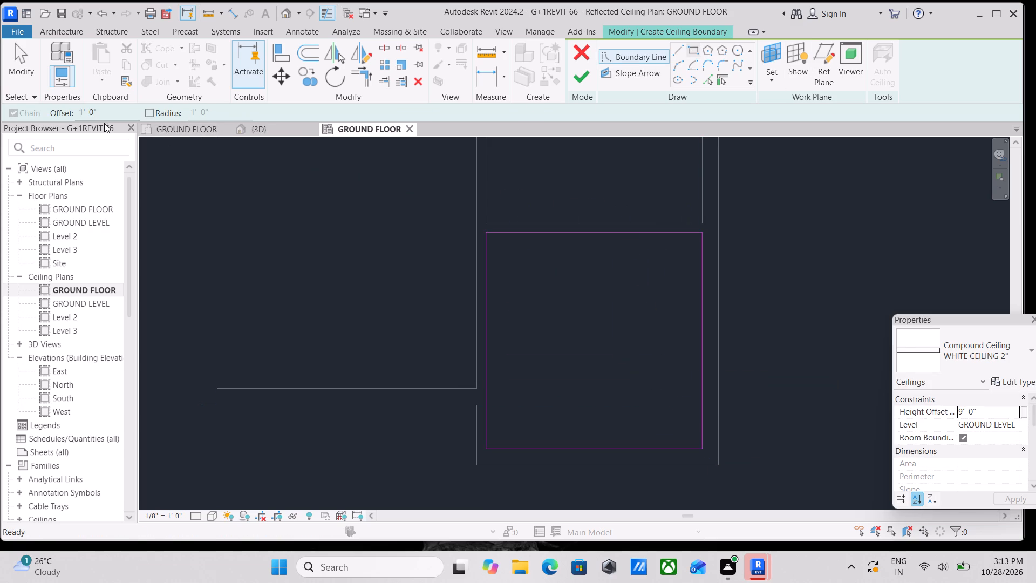
{"action": "left_click_drag", "start_coordinate": [112, 111], "coordinate": [48, 116]}
{"action": "key", "text": "1"}
{"action": "key", "text": "apostrophe"}
{"action": "key", "text": "5"}
{"action": "key", "text": "shift+quotedbl"}
{"action": "key", "text": "Return"}
{"action": "scroll", "coordinate": [522, 237], "scroll_direction": "up", "scroll_amount": 1}
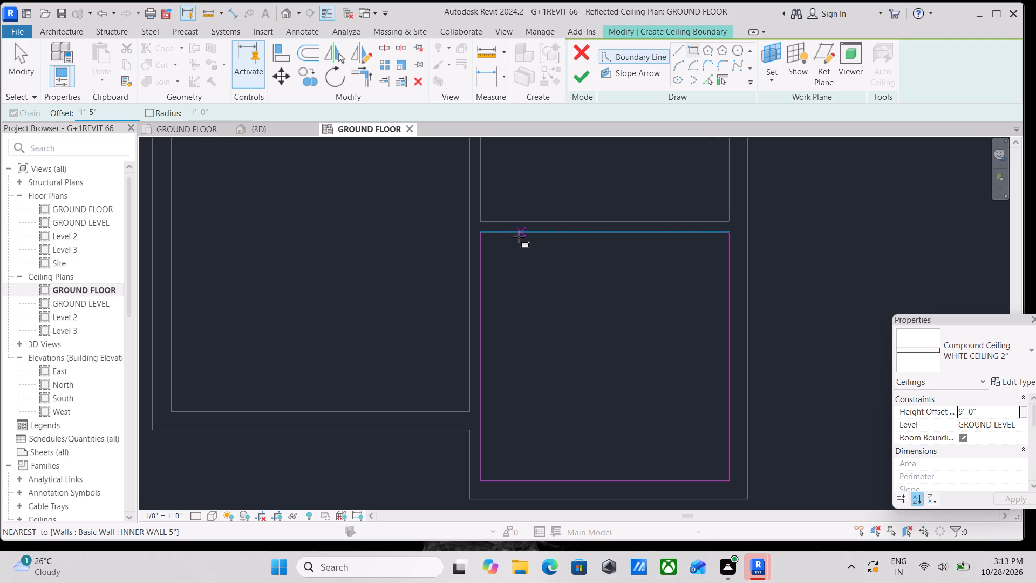
{"action": "left_click", "coordinate": [482, 236]}
{"action": "middle_click_drag", "start_coordinate": [598, 346], "coordinate": [514, 260]}
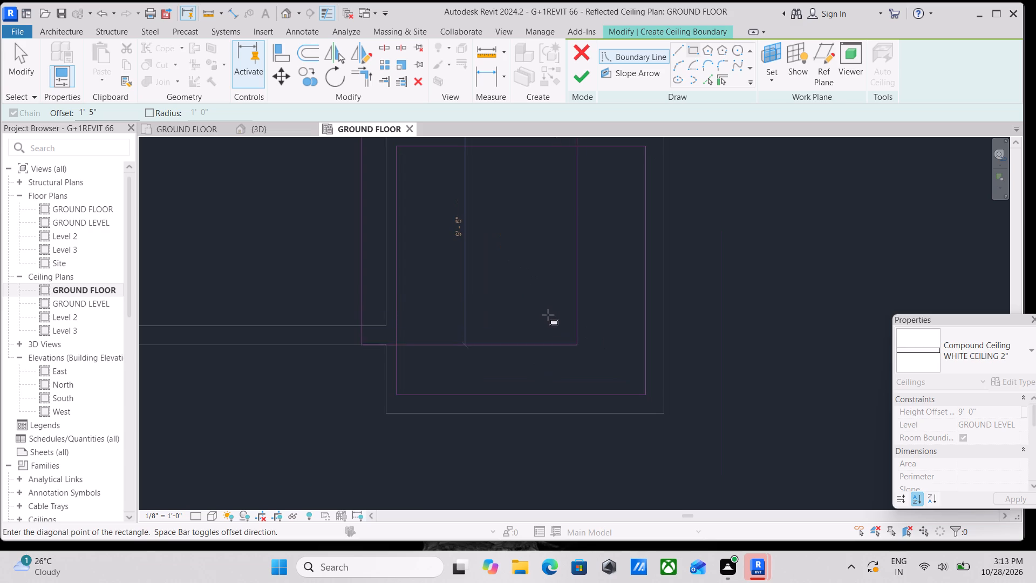
{"action": "key", "text": "space"}
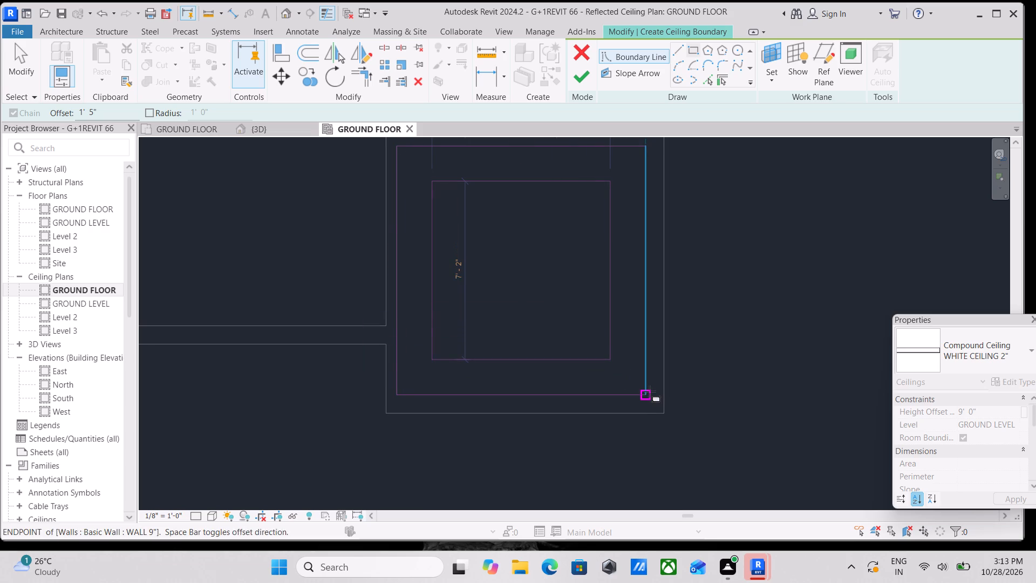
{"action": "left_click", "coordinate": [650, 391]}
Draw a third rectangular boundary offset 1' 0" inward from the bedroom ceiling's inner rectangle, and finish the ceiling sketch.
{"action": "middle_click_drag", "start_coordinate": [554, 239], "coordinate": [580, 281]}
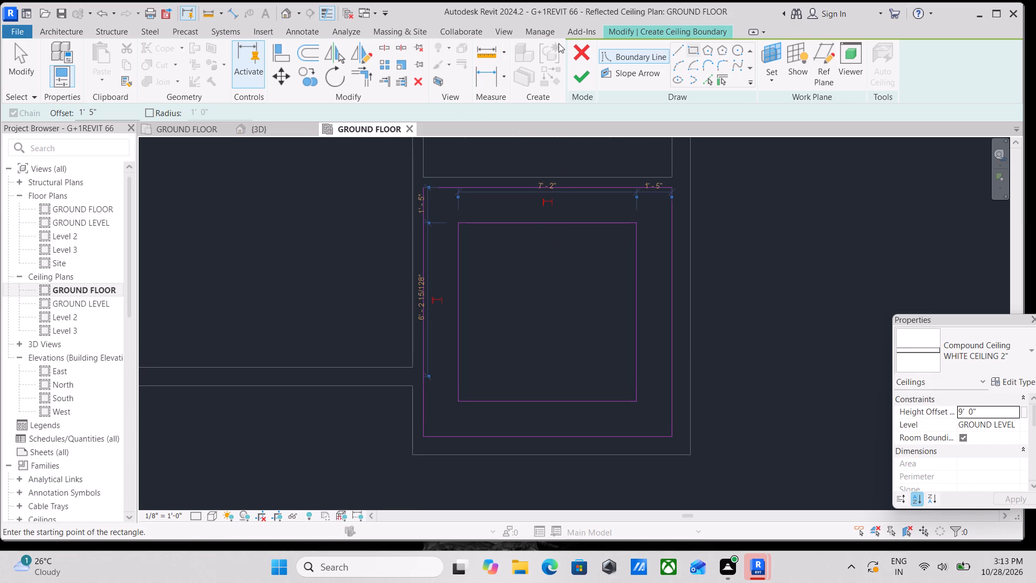
{"action": "left_click", "coordinate": [694, 51]}
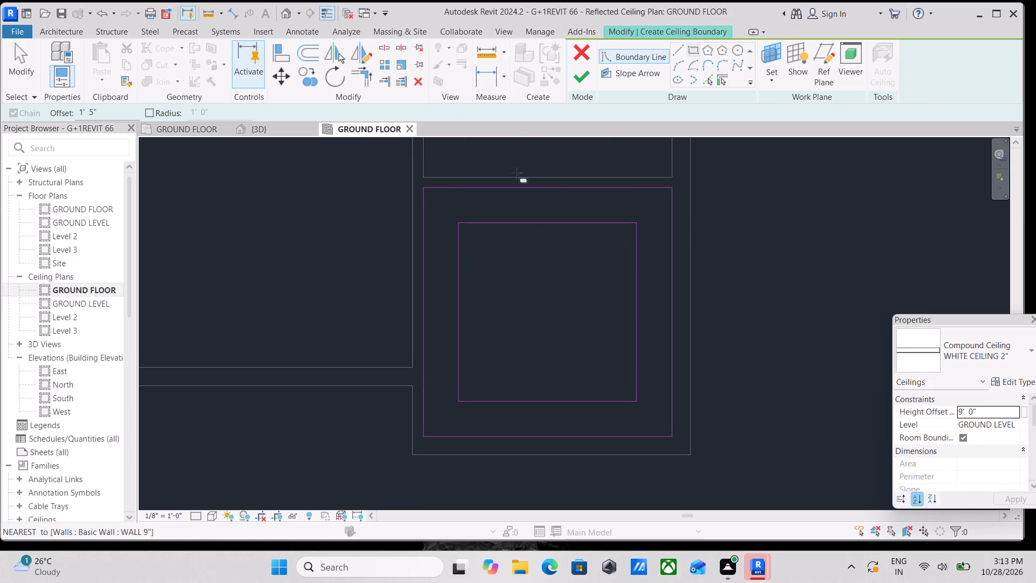
{"action": "left_click_drag", "start_coordinate": [101, 114], "coordinate": [18, 114]}
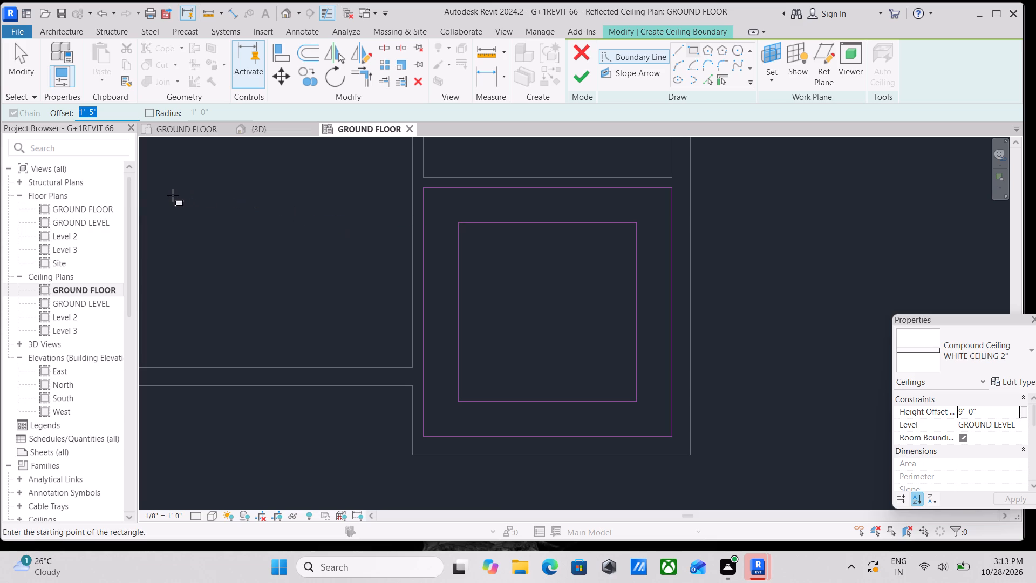
{"action": "key", "text": "1"}
{"action": "key", "text": "apostrophe"}
{"action": "key", "text": "Return"}
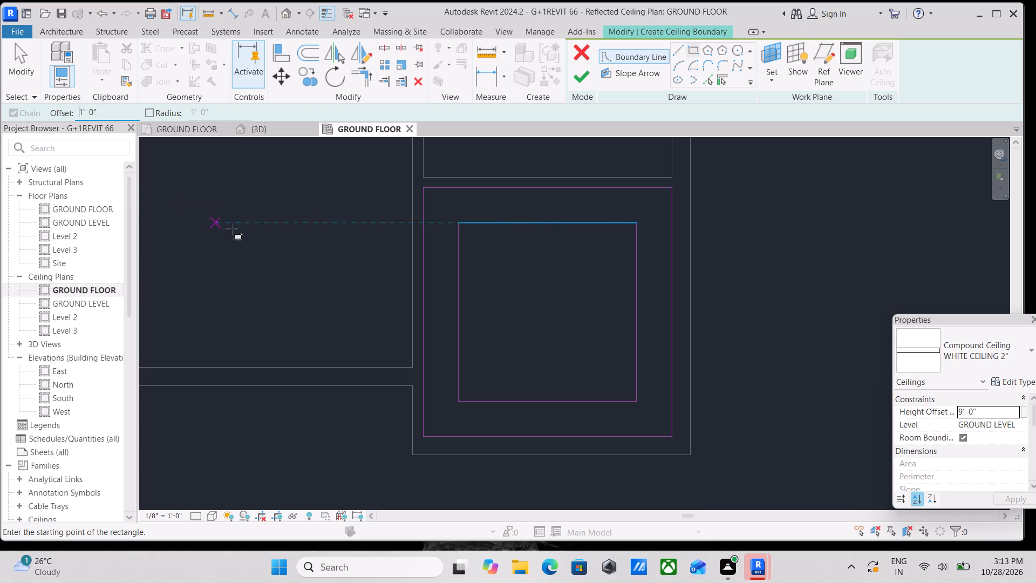
{"action": "left_click", "coordinate": [459, 225]}
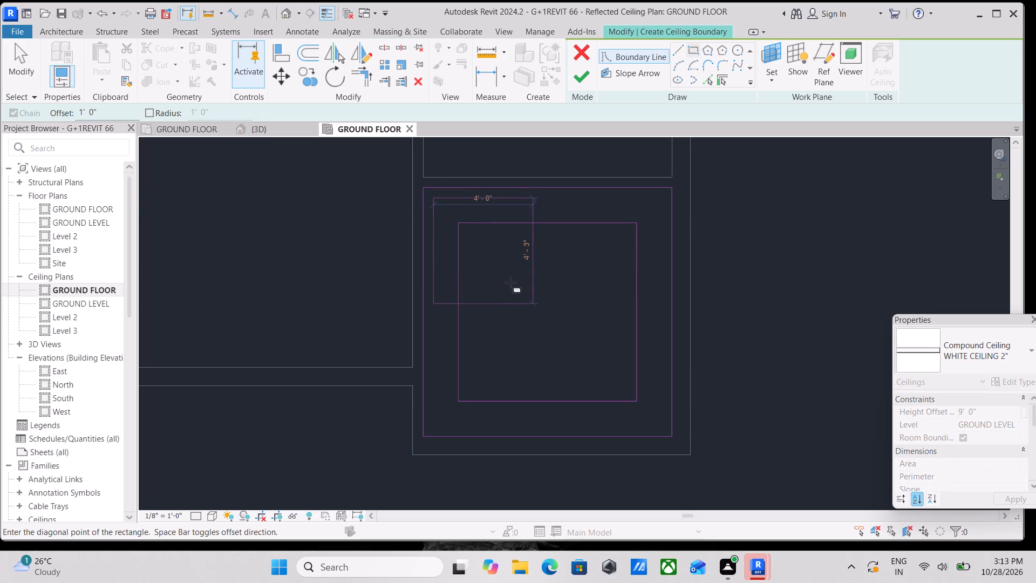
{"action": "key", "text": "space"}
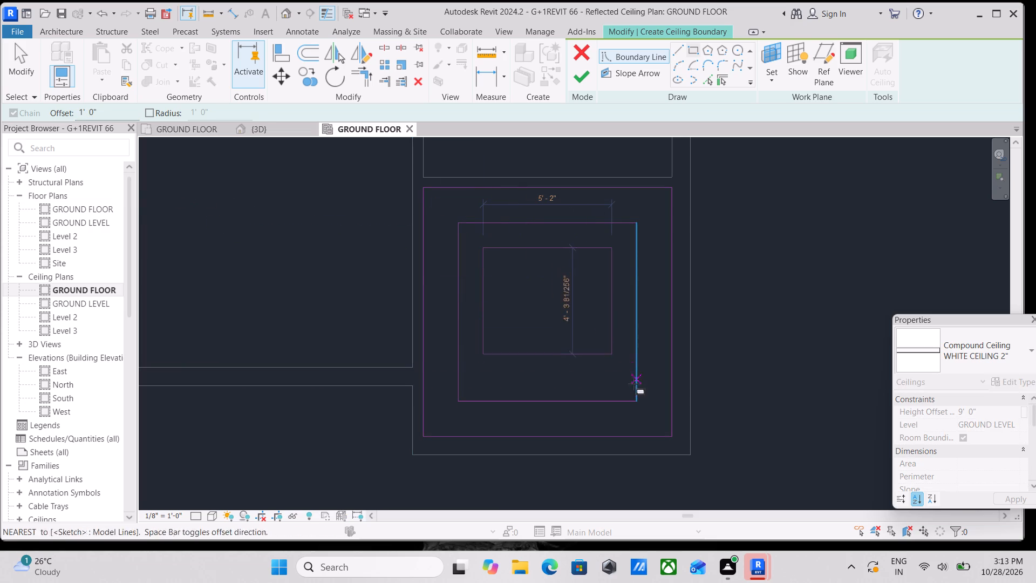
{"action": "left_click", "coordinate": [642, 401]}
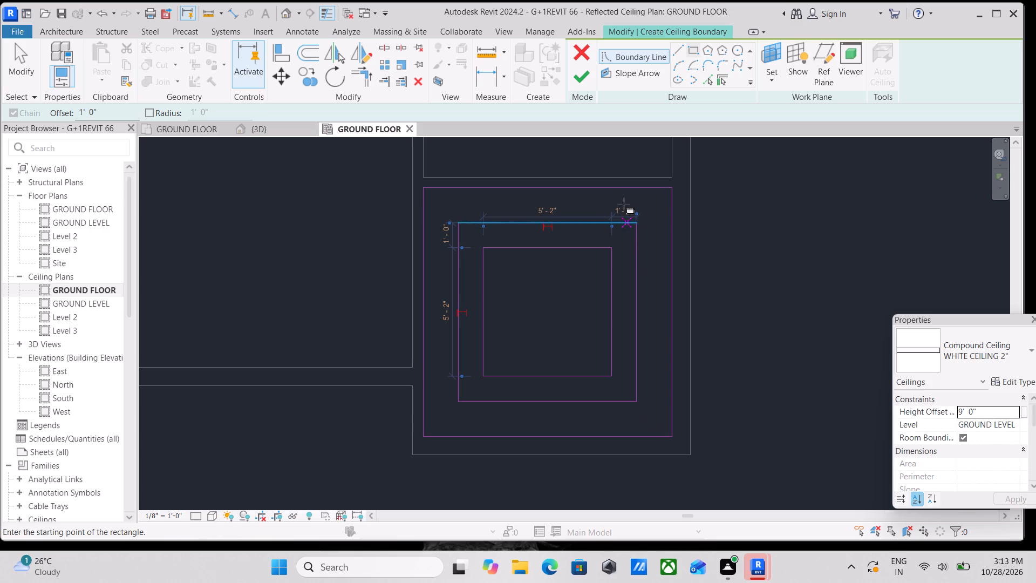
{"action": "left_click", "coordinate": [585, 74]}
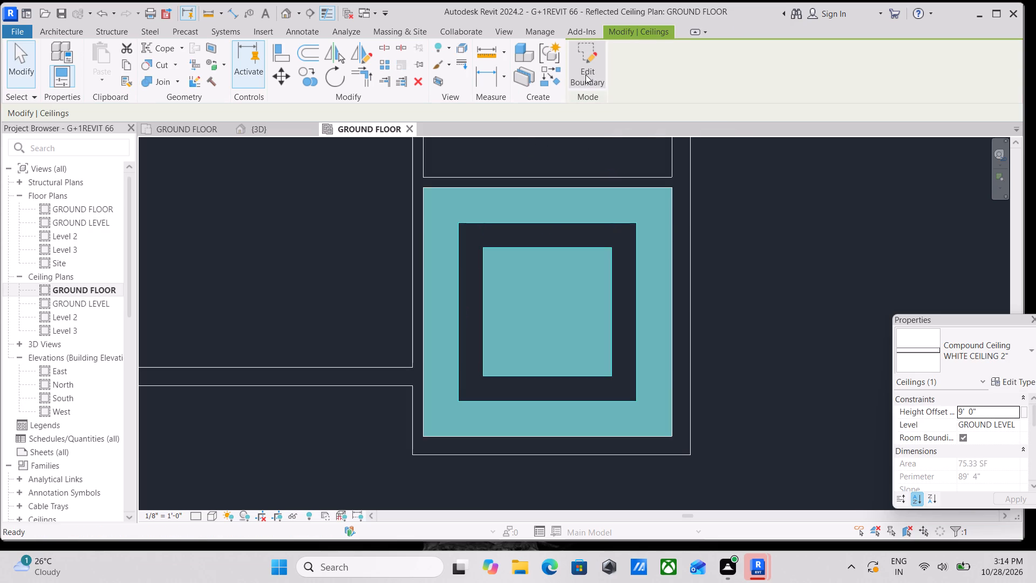
Examine the finished bedroom ceiling and the surrounding rooms in the GROUND FLOOR ceiling plan.
{"action": "scroll", "coordinate": [486, 254], "scroll_direction": "down", "scroll_amount": 2}
{"action": "middle_click_drag", "start_coordinate": [486, 254], "coordinate": [546, 287]}
{"action": "scroll", "coordinate": [560, 239], "scroll_direction": "down", "scroll_amount": 2}
{"action": "middle_click_drag", "start_coordinate": [560, 239], "coordinate": [587, 276]}
{"action": "scroll", "coordinate": [595, 278], "scroll_direction": "down", "scroll_amount": 2}
{"action": "middle_click_drag", "start_coordinate": [595, 278], "coordinate": [617, 317]}
{"action": "scroll", "coordinate": [498, 177], "scroll_direction": "down", "scroll_amount": 1}
{"action": "middle_click_drag", "start_coordinate": [512, 193], "coordinate": [534, 306]}
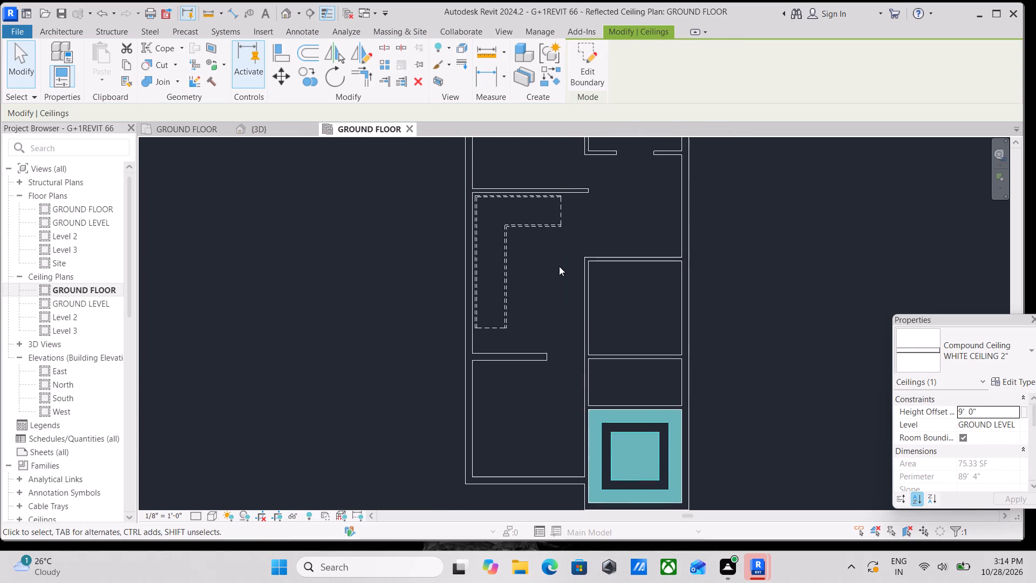
{"action": "scroll", "coordinate": [560, 265], "scroll_direction": "down", "scroll_amount": 1}
{"action": "middle_click_drag", "start_coordinate": [560, 265], "coordinate": [481, 228]}
{"action": "scroll", "coordinate": [486, 216], "scroll_direction": "down", "scroll_amount": 1}
{"action": "middle_click_drag", "start_coordinate": [489, 219], "coordinate": [498, 243]}
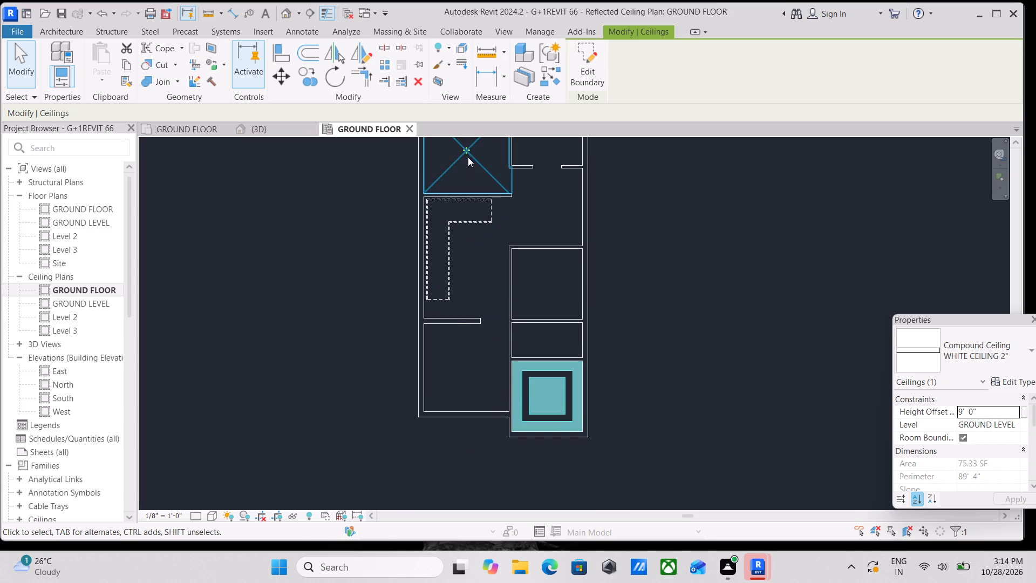
{"action": "scroll", "coordinate": [444, 198], "scroll_direction": "up", "scroll_amount": 2}
{"action": "middle_click_drag", "start_coordinate": [414, 190], "coordinate": [407, 255]}
{"action": "scroll", "coordinate": [494, 250], "scroll_direction": "up", "scroll_amount": 3}
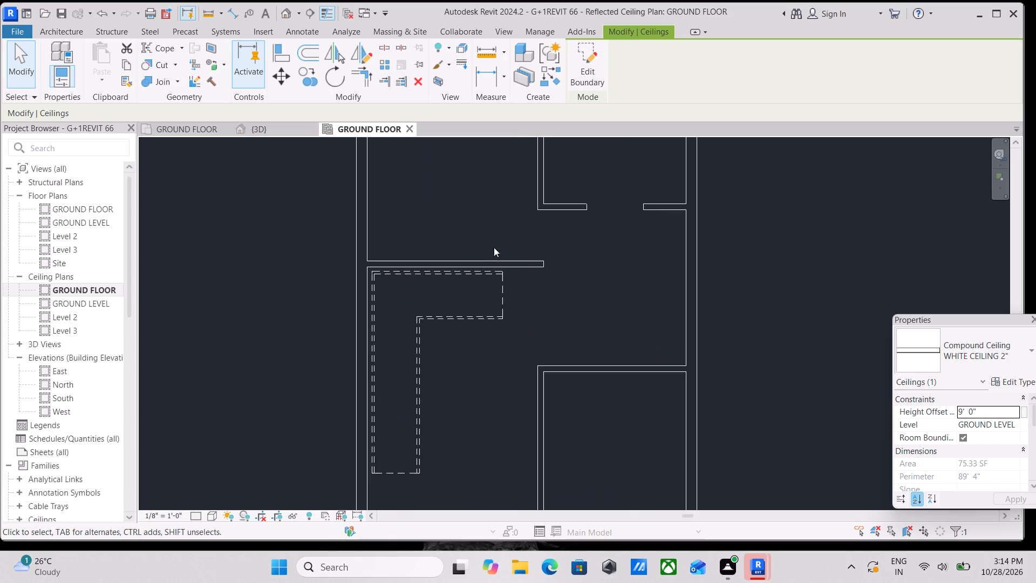
{"action": "scroll", "coordinate": [489, 236], "scroll_direction": "down", "scroll_amount": 3}
{"action": "middle_click_drag", "start_coordinate": [489, 236], "coordinate": [511, 289]}
{"action": "scroll", "coordinate": [511, 289], "scroll_direction": "up", "scroll_amount": 1}
{"action": "scroll", "coordinate": [537, 246], "scroll_direction": "down", "scroll_amount": 2}
{"action": "middle_click_drag", "start_coordinate": [537, 246], "coordinate": [506, 166]}
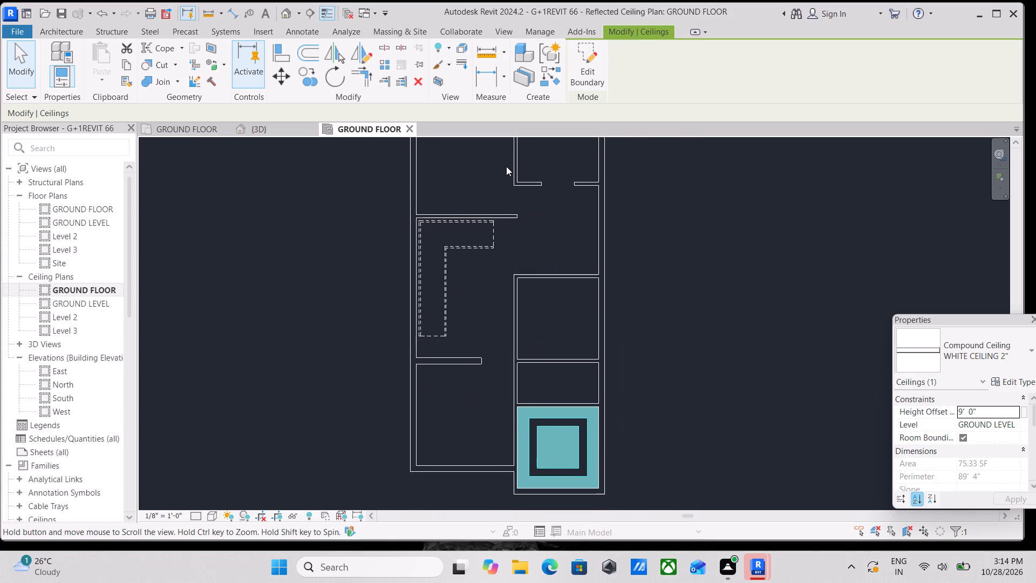
{"action": "middle_click_drag", "start_coordinate": [506, 166], "coordinate": [506, 167]}
{"action": "scroll", "coordinate": [517, 366], "scroll_direction": "up", "scroll_amount": 2}
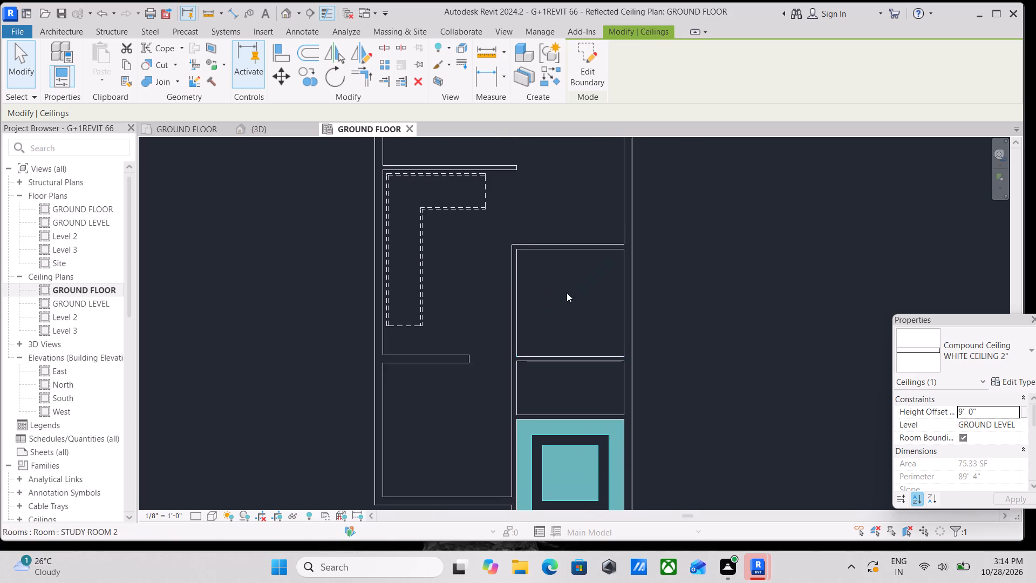
{"action": "scroll", "coordinate": [601, 349], "scroll_direction": "up", "scroll_amount": 2}
{"action": "key", "text": "Escape"}
{"action": "middle_click_drag", "start_coordinate": [552, 371], "coordinate": [517, 280]}
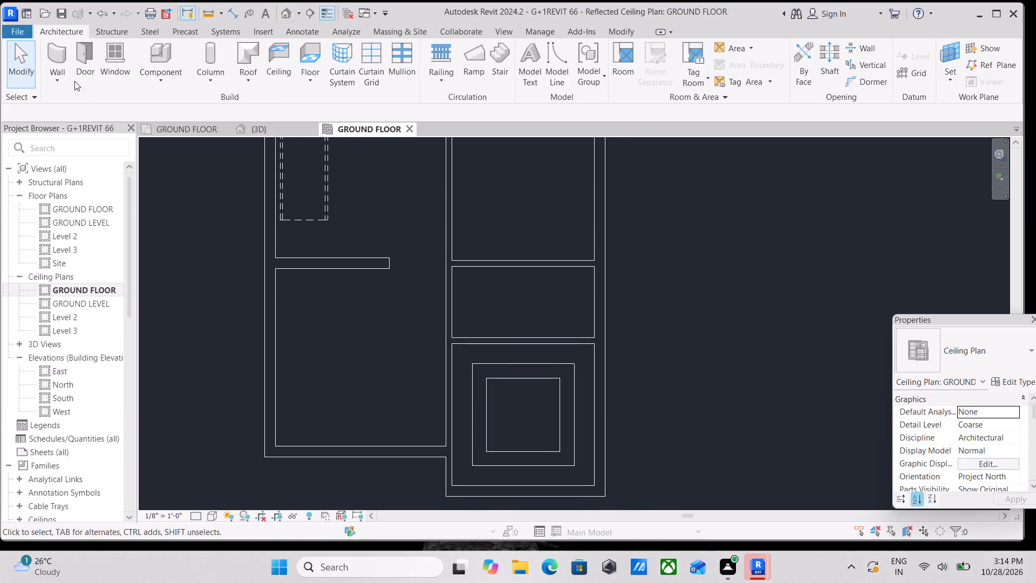
Place a perspective camera in the GROUND FLOOR floor plan, from the bedroom's outer lower corner, aimed diagonally toward the family lounge.
{"action": "left_click", "coordinate": [189, 133]}
{"action": "scroll", "coordinate": [324, 160], "scroll_direction": "down", "scroll_amount": 2}
{"action": "middle_click_drag", "start_coordinate": [337, 166], "coordinate": [333, 135]}
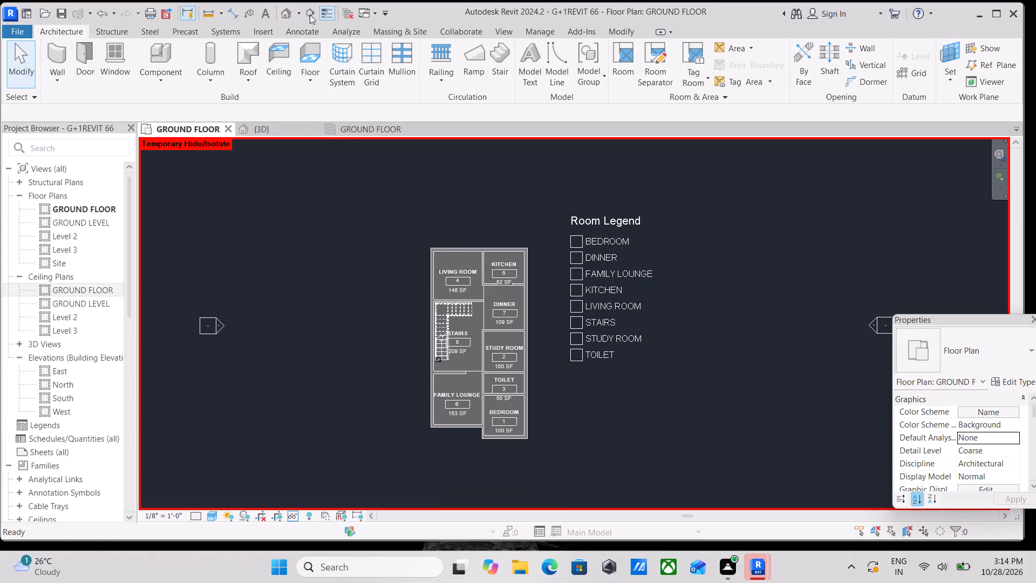
{"action": "left_click", "coordinate": [300, 8]}
{"action": "left_click", "coordinate": [310, 44]}
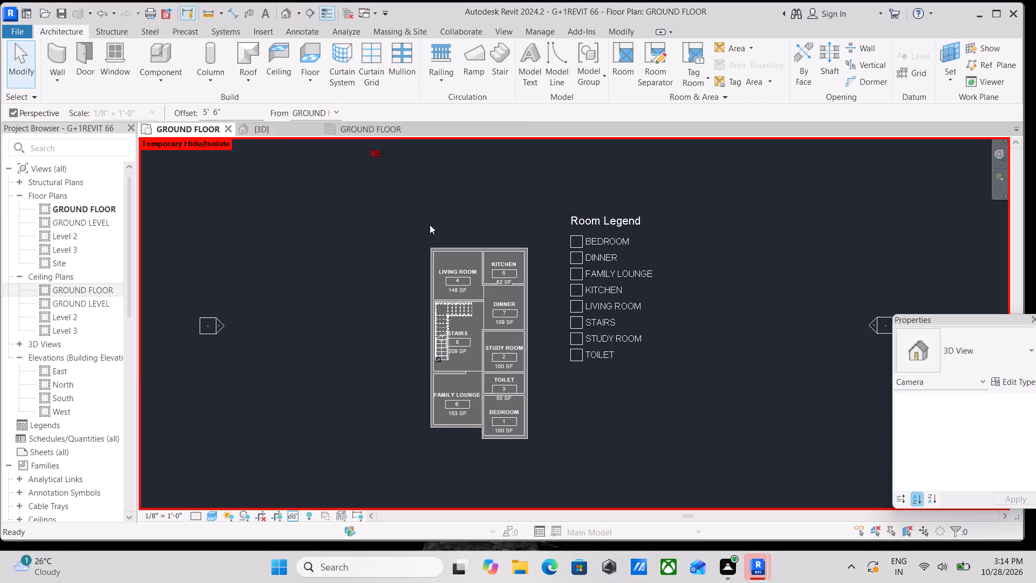
{"action": "scroll", "coordinate": [458, 408], "scroll_direction": "up", "scroll_amount": 4}
{"action": "scroll", "coordinate": [524, 415], "scroll_direction": "up", "scroll_amount": 9}
{"action": "scroll", "coordinate": [544, 397], "scroll_direction": "down", "scroll_amount": 3}
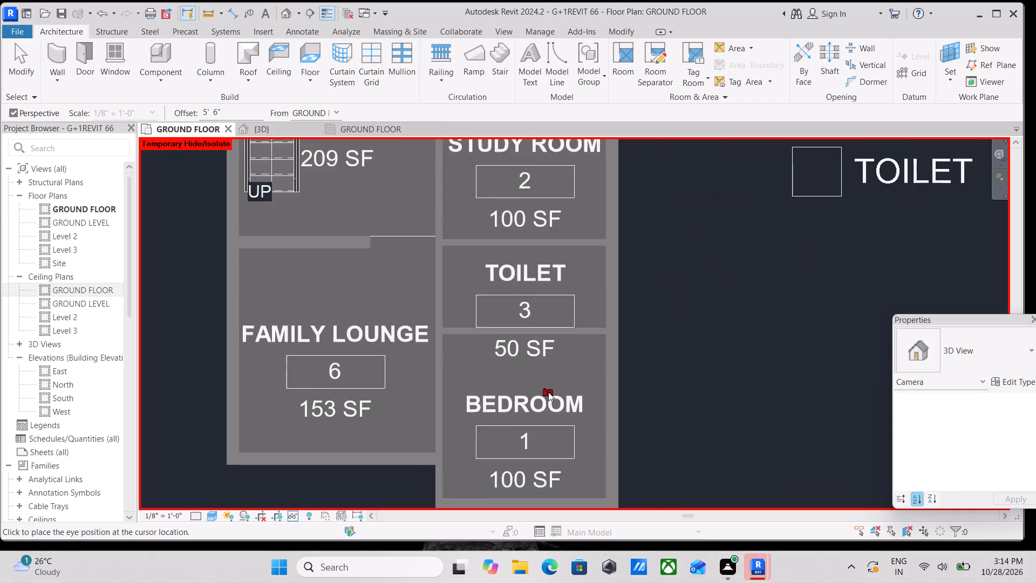
{"action": "middle_click_drag", "start_coordinate": [548, 392], "coordinate": [564, 358]}
{"action": "left_click", "coordinate": [604, 453]}
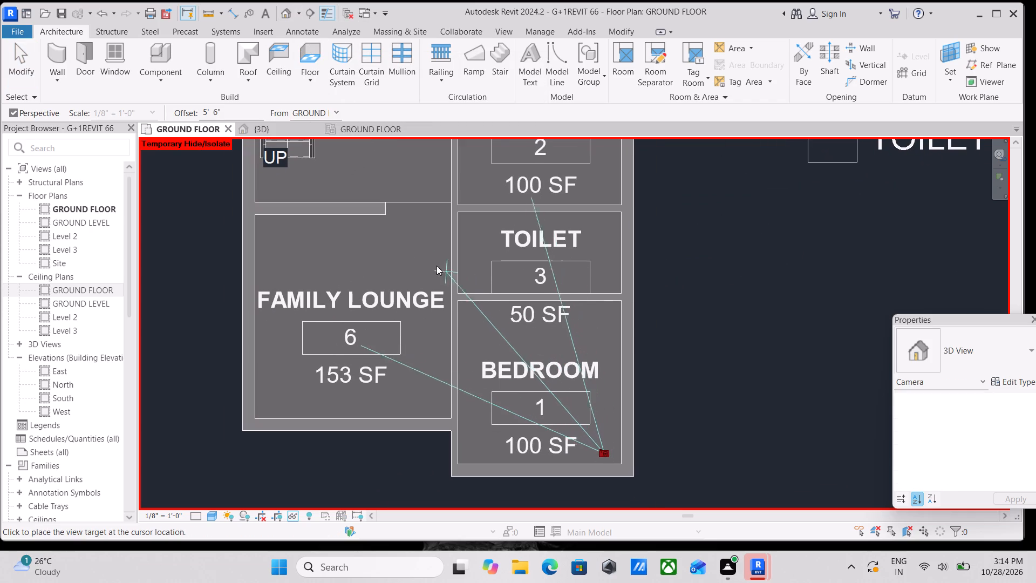
{"action": "left_click", "coordinate": [365, 225]}
Extend the bedroom camera view's crop region sideways over the nearer wall and downward to include the floor.
{"action": "scroll", "coordinate": [493, 303], "scroll_direction": "down", "scroll_amount": 2}
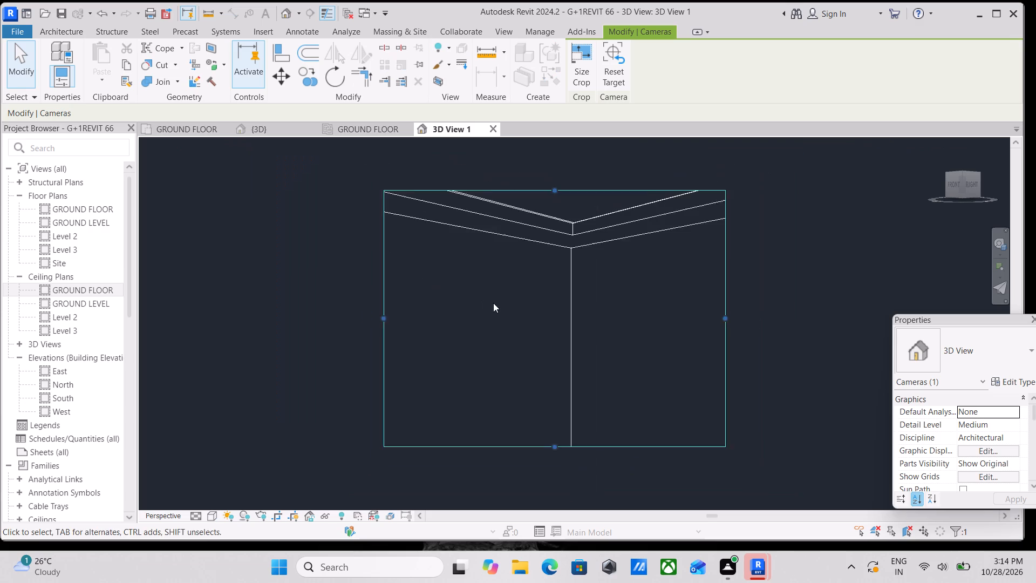
{"action": "middle_click_drag", "start_coordinate": [493, 303], "coordinate": [534, 265]}
{"action": "left_click_drag", "start_coordinate": [424, 277], "coordinate": [350, 288]}
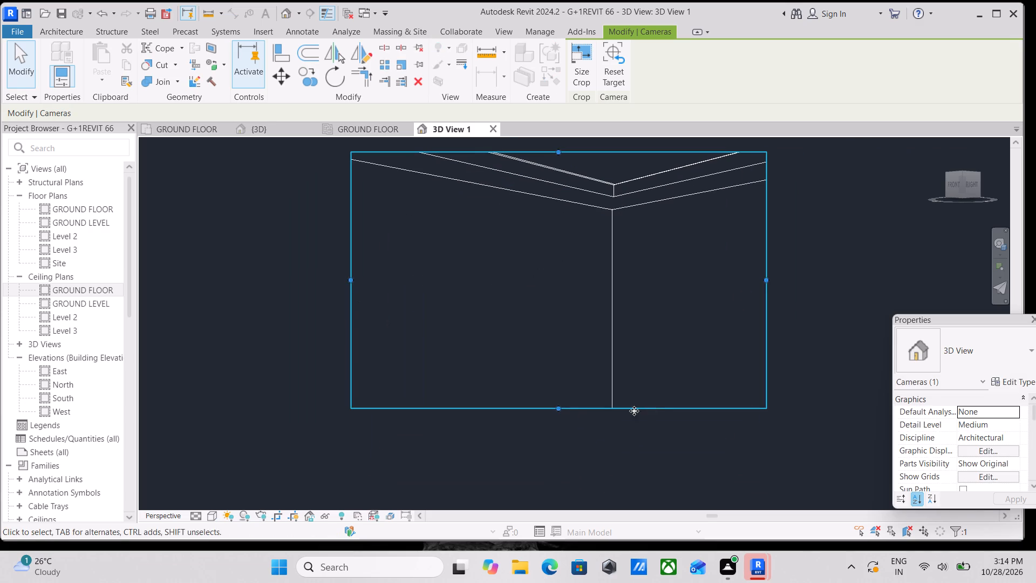
{"action": "left_click_drag", "start_coordinate": [558, 409], "coordinate": [563, 516]}
{"action": "scroll", "coordinate": [569, 341], "scroll_direction": "down", "scroll_amount": 1}
{"action": "scroll", "coordinate": [563, 416], "scroll_direction": "up", "scroll_amount": 1}
{"action": "scroll", "coordinate": [563, 444], "scroll_direction": "down", "scroll_amount": 1}
{"action": "middle_click_drag", "start_coordinate": [563, 444], "coordinate": [583, 349]}
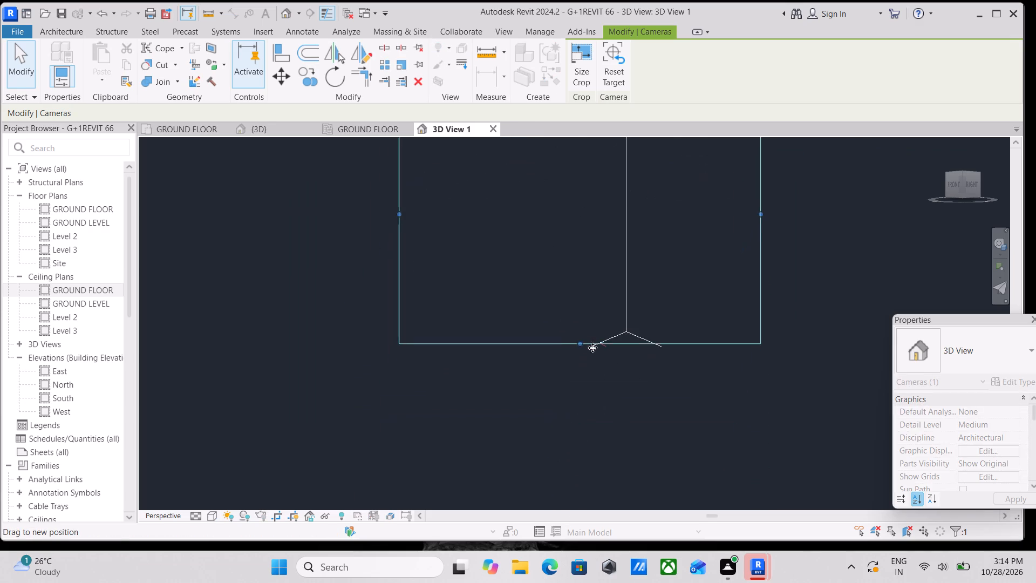
{"action": "left_click", "coordinate": [590, 424]}
Widen the camera view's crop region on both sides and raise its upper edge to include more of the stepped ceiling.
{"action": "scroll", "coordinate": [659, 335], "scroll_direction": "down", "scroll_amount": 2}
{"action": "middle_click_drag", "start_coordinate": [659, 335], "coordinate": [604, 383]}
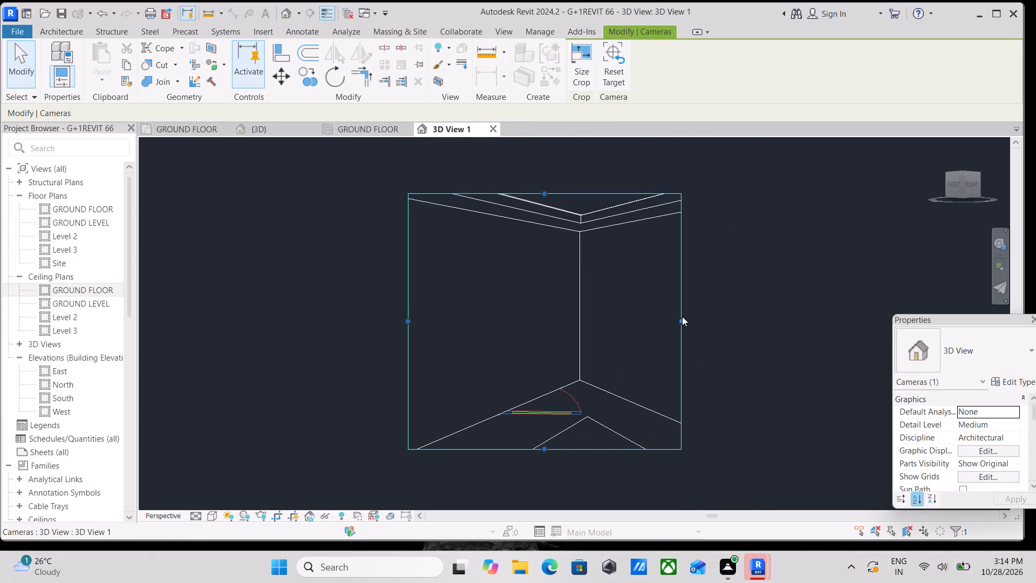
{"action": "left_click_drag", "start_coordinate": [682, 316], "coordinate": [734, 318]}
{"action": "left_click", "coordinate": [569, 187]}
{"action": "left_click_drag", "start_coordinate": [580, 178], "coordinate": [597, 150]}
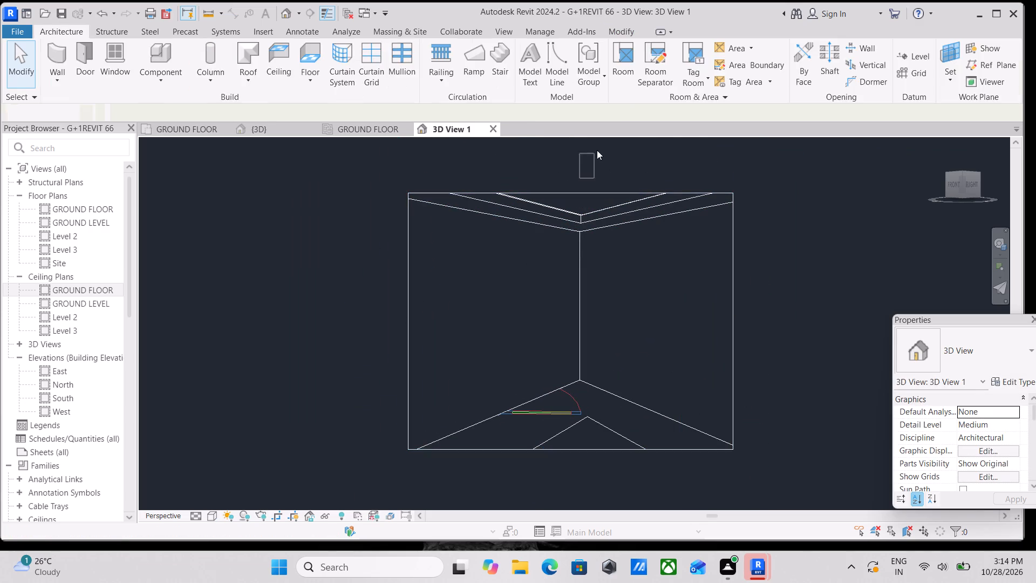
{"action": "left_click_drag", "start_coordinate": [597, 150], "coordinate": [600, 143]}
{"action": "left_click", "coordinate": [573, 191]}
{"action": "left_click_drag", "start_coordinate": [569, 189], "coordinate": [573, 182]}
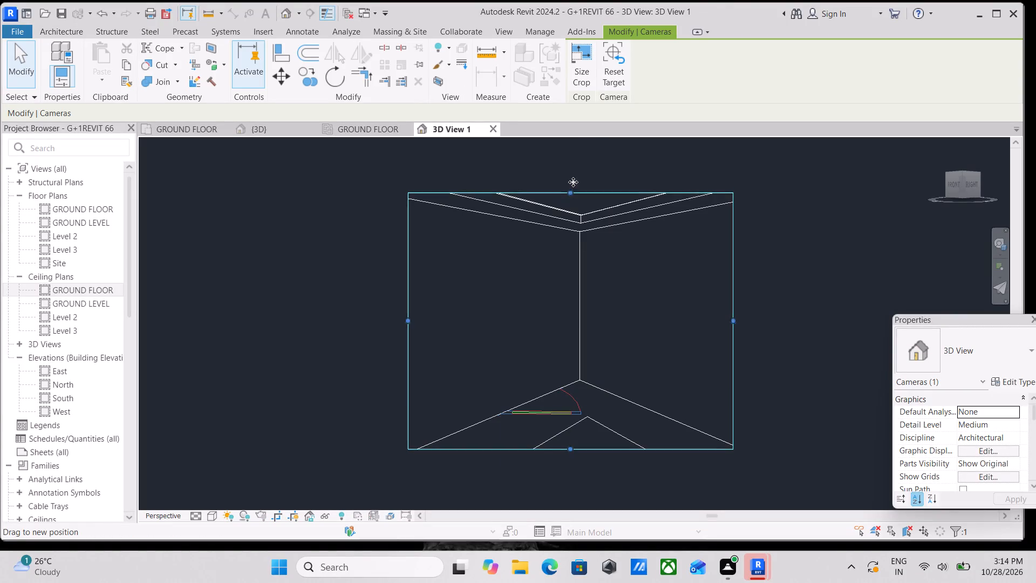
{"action": "left_click_drag", "start_coordinate": [573, 182], "coordinate": [581, 148]}
{"action": "left_click_drag", "start_coordinate": [405, 299], "coordinate": [318, 309]}
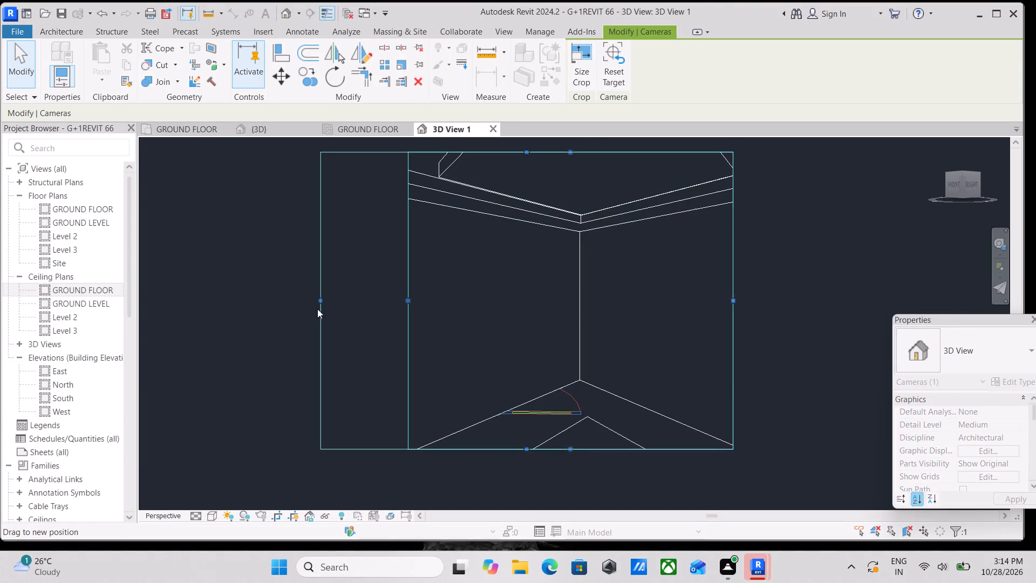
{"action": "middle_click_drag", "start_coordinate": [505, 298], "coordinate": [538, 396]}
{"action": "left_click_drag", "start_coordinate": [561, 252], "coordinate": [569, 211]}
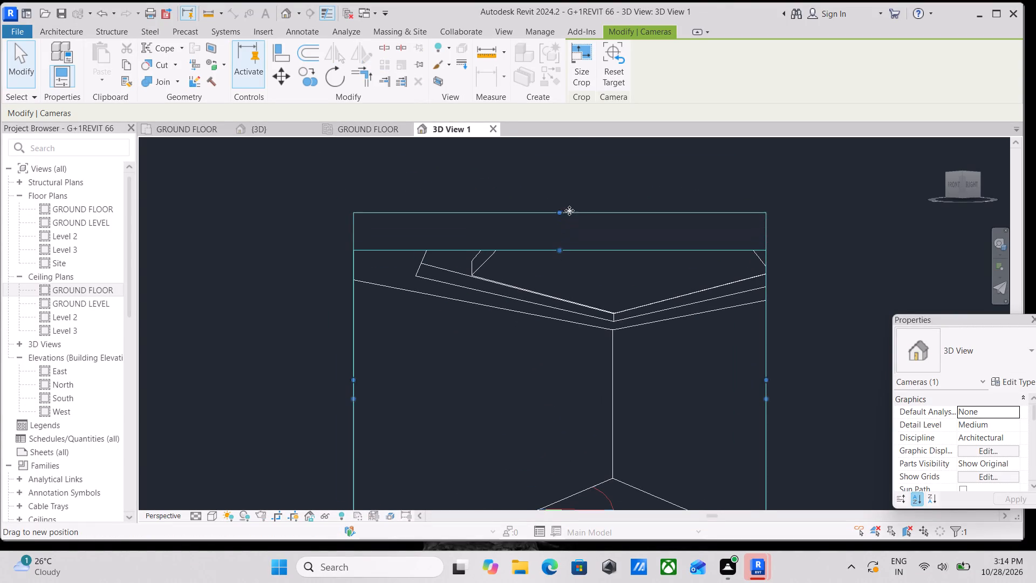
{"action": "left_click_drag", "start_coordinate": [569, 211], "coordinate": [571, 199]}
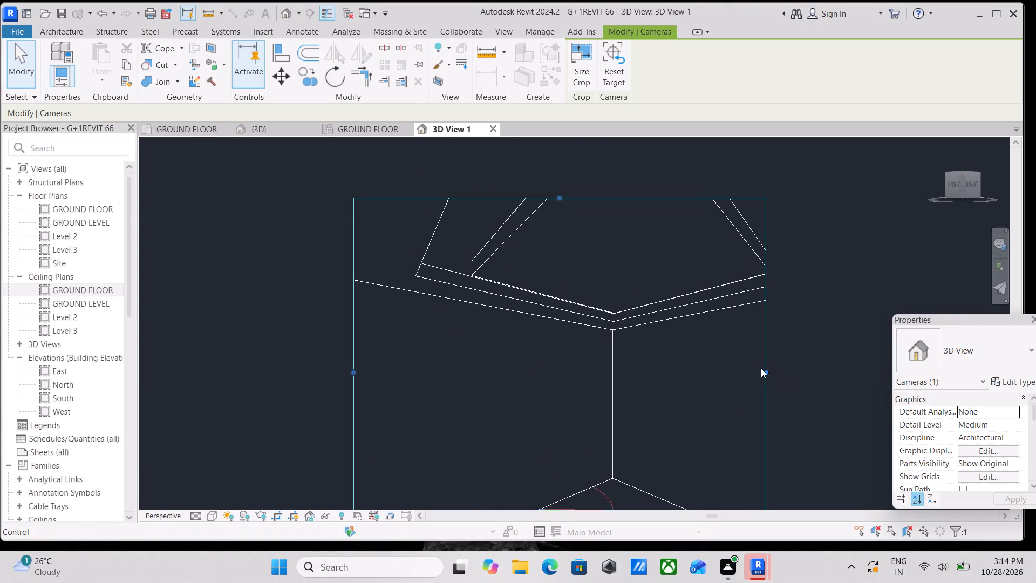
{"action": "left_click_drag", "start_coordinate": [766, 372], "coordinate": [862, 382]}
{"action": "scroll", "coordinate": [613, 344], "scroll_direction": "down", "scroll_amount": 2}
{"action": "middle_click_drag", "start_coordinate": [613, 344], "coordinate": [623, 282]}
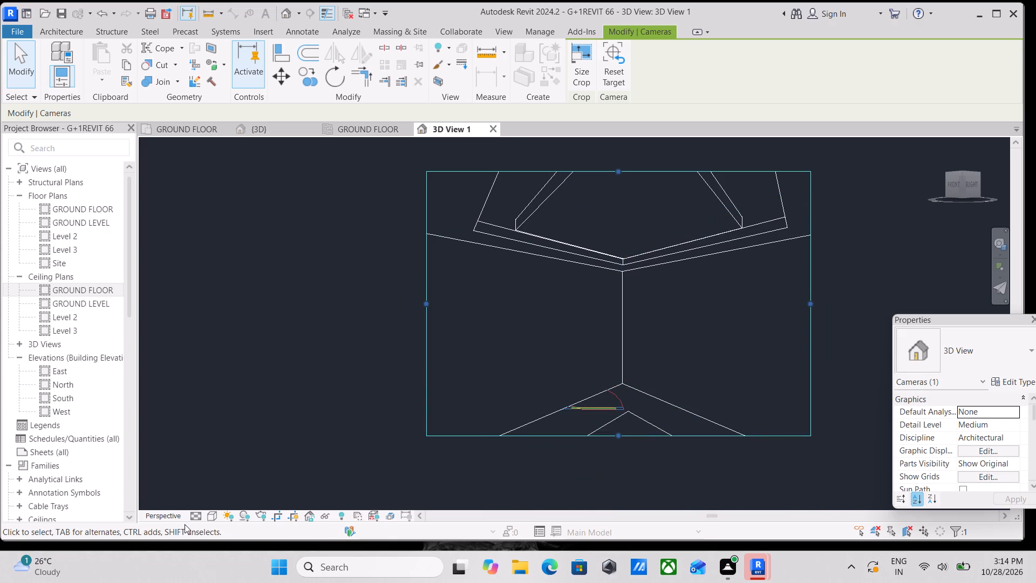
Set the bedroom camera view's visual style to Realistic.
{"action": "left_click", "coordinate": [208, 517]}
{"action": "left_click", "coordinate": [229, 497]}
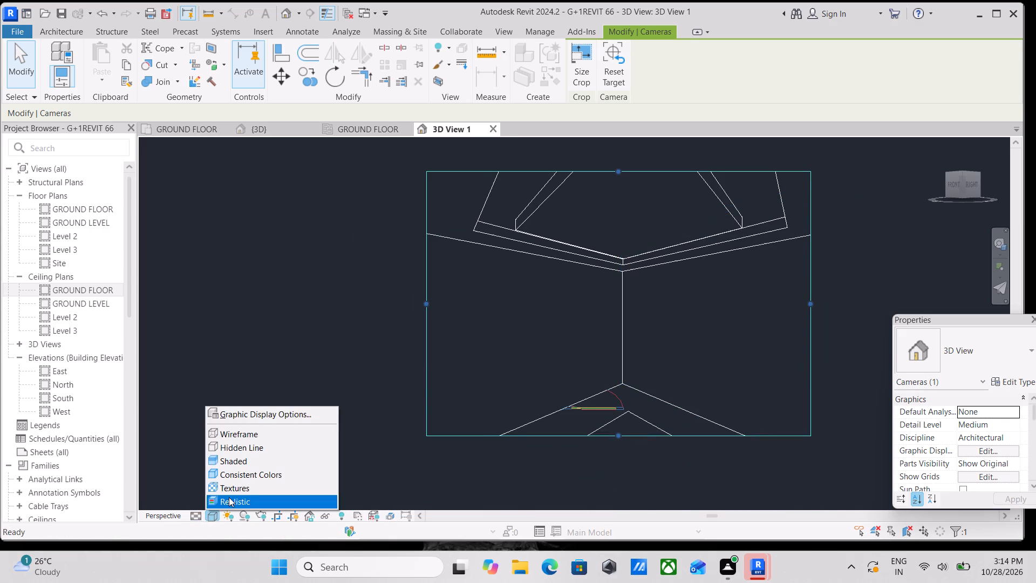
Examine the stepped white ceiling, walls and floor of the bedroom in the realistic camera view.
{"action": "scroll", "coordinate": [522, 330], "scroll_direction": "up", "scroll_amount": 2}
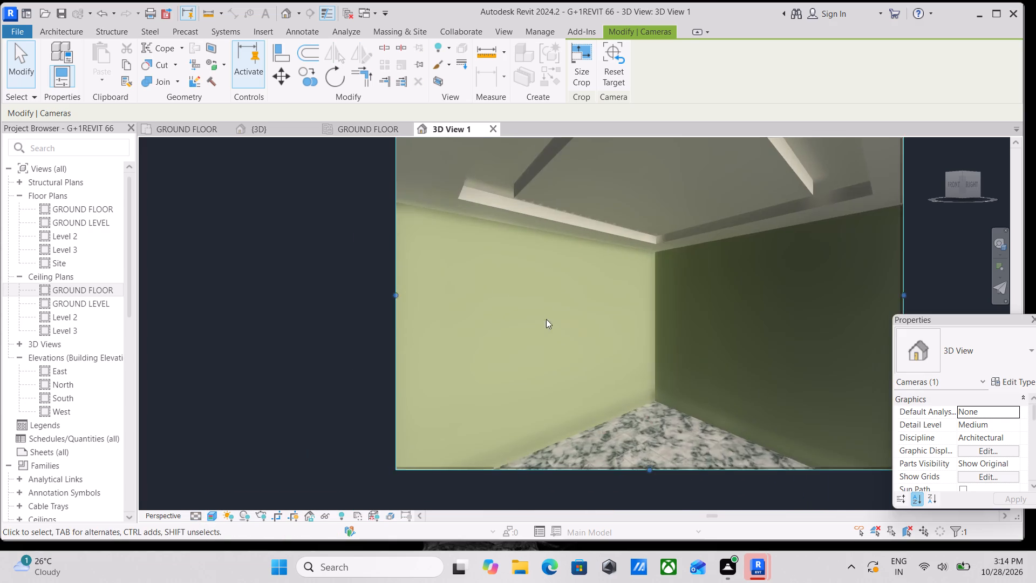
{"action": "scroll", "coordinate": [546, 319], "scroll_direction": "down", "scroll_amount": 1}
{"action": "middle_click_drag", "start_coordinate": [546, 319], "coordinate": [490, 354]}
{"action": "middle_click_drag", "start_coordinate": [568, 341], "coordinate": [479, 349]}
{"action": "scroll", "coordinate": [500, 417], "scroll_direction": "up", "scroll_amount": 4}
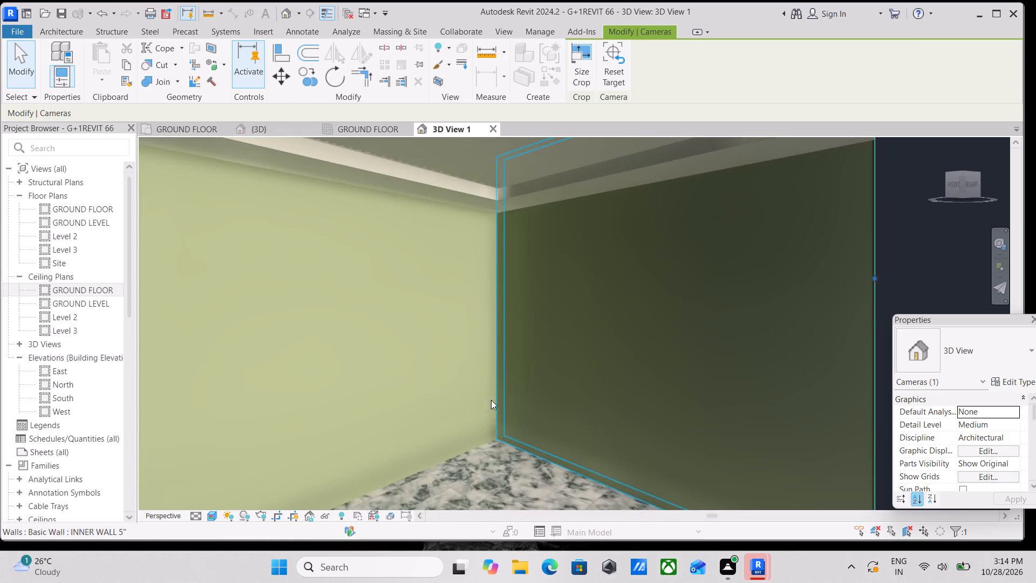
{"action": "scroll", "coordinate": [492, 359], "scroll_direction": "down", "scroll_amount": 2}
{"action": "middle_click_drag", "start_coordinate": [492, 359], "coordinate": [487, 455]}
{"action": "scroll", "coordinate": [509, 337], "scroll_direction": "up", "scroll_amount": 1}
{"action": "middle_click_drag", "start_coordinate": [509, 337], "coordinate": [516, 397]}
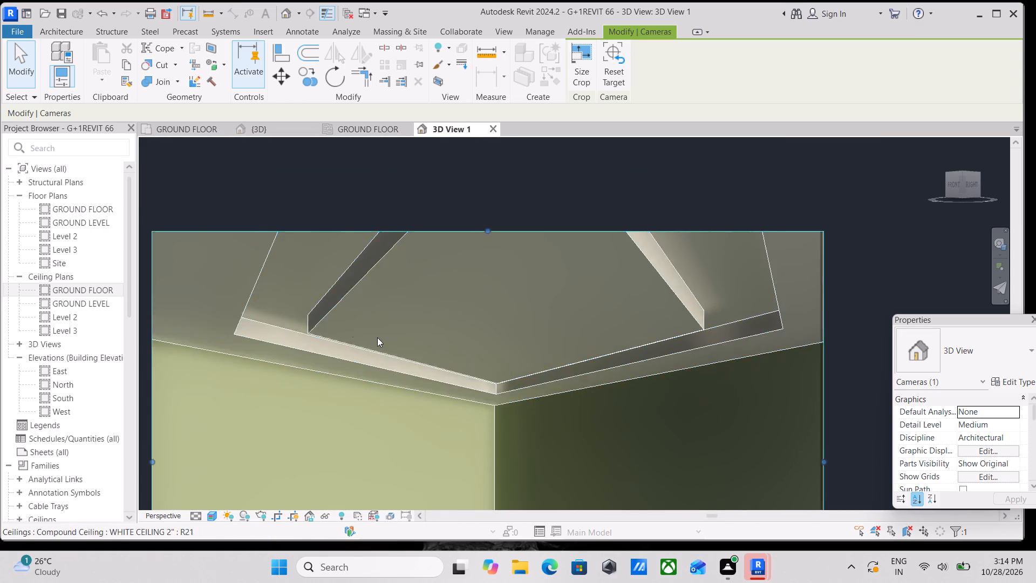
{"action": "scroll", "coordinate": [269, 310], "scroll_direction": "up", "scroll_amount": 3}
{"action": "scroll", "coordinate": [269, 312], "scroll_direction": "down", "scroll_amount": 3}
{"action": "scroll", "coordinate": [366, 356], "scroll_direction": "down", "scroll_amount": 2}
{"action": "middle_click_drag", "start_coordinate": [371, 367], "coordinate": [398, 424]}
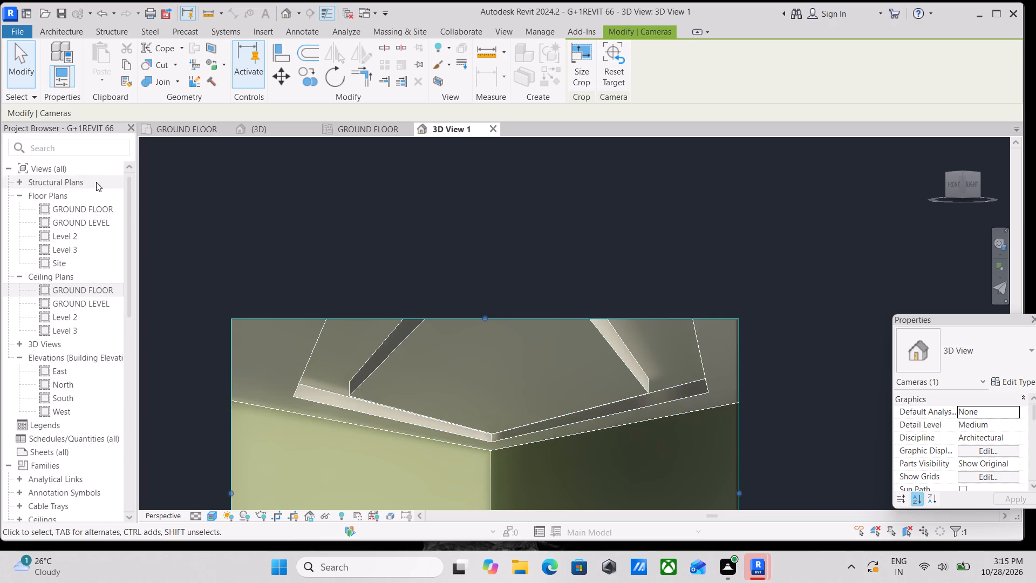
{"action": "scroll", "coordinate": [272, 330], "scroll_direction": "down", "scroll_amount": 2}
{"action": "scroll", "coordinate": [439, 280], "scroll_direction": "down", "scroll_amount": 1}
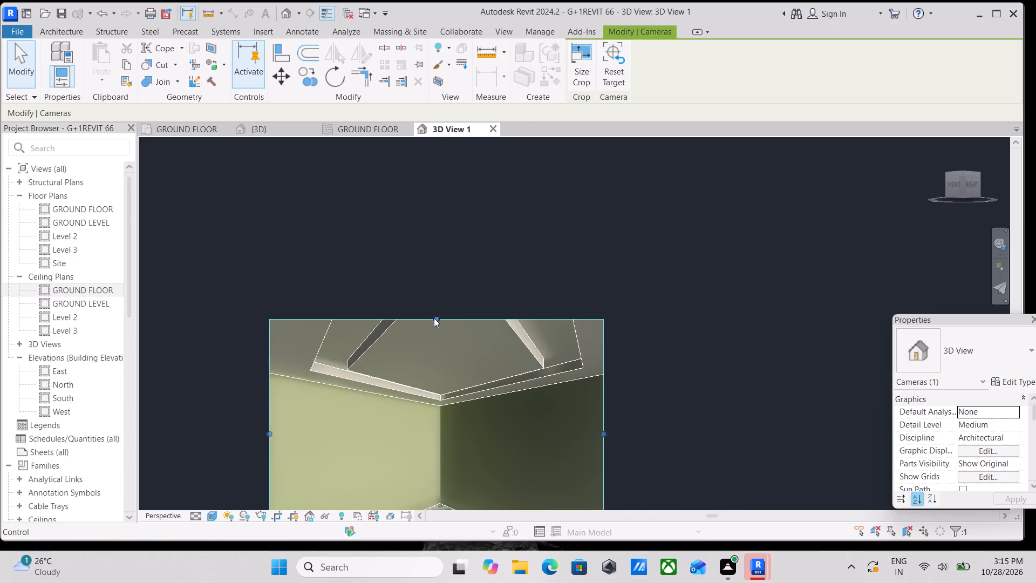
Raise the bedroom camera view's crop region upper edge to include more of the stepped ceiling.
{"action": "left_click", "coordinate": [434, 318]}
{"action": "left_click_drag", "start_coordinate": [435, 318], "coordinate": [451, 247]}
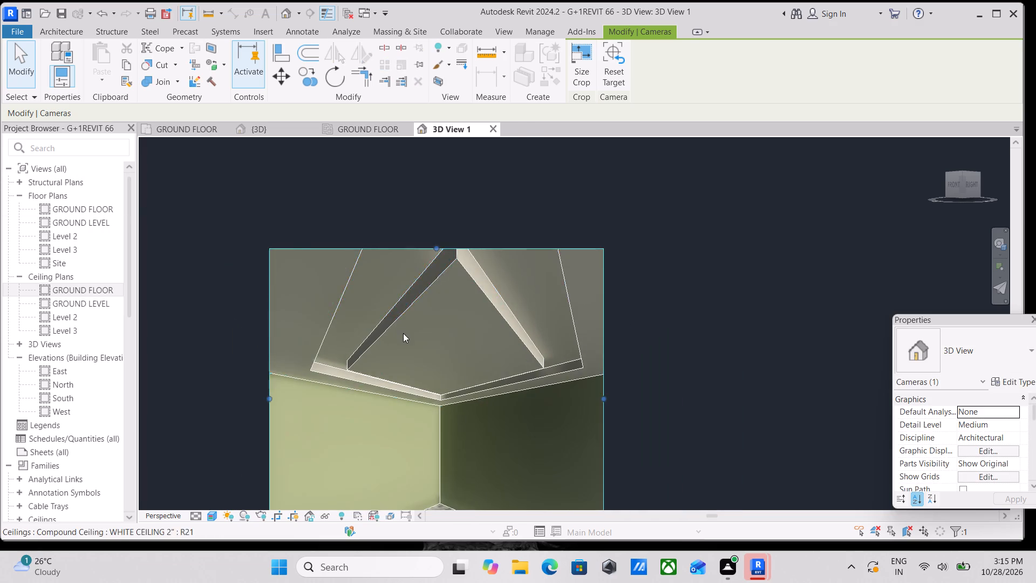
{"action": "scroll", "coordinate": [403, 334], "scroll_direction": "up", "scroll_amount": 3}
{"action": "middle_click_drag", "start_coordinate": [432, 330], "coordinate": [445, 357]}
{"action": "scroll", "coordinate": [457, 347], "scroll_direction": "down", "scroll_amount": 2}
{"action": "middle_click_drag", "start_coordinate": [457, 347], "coordinate": [467, 316]}
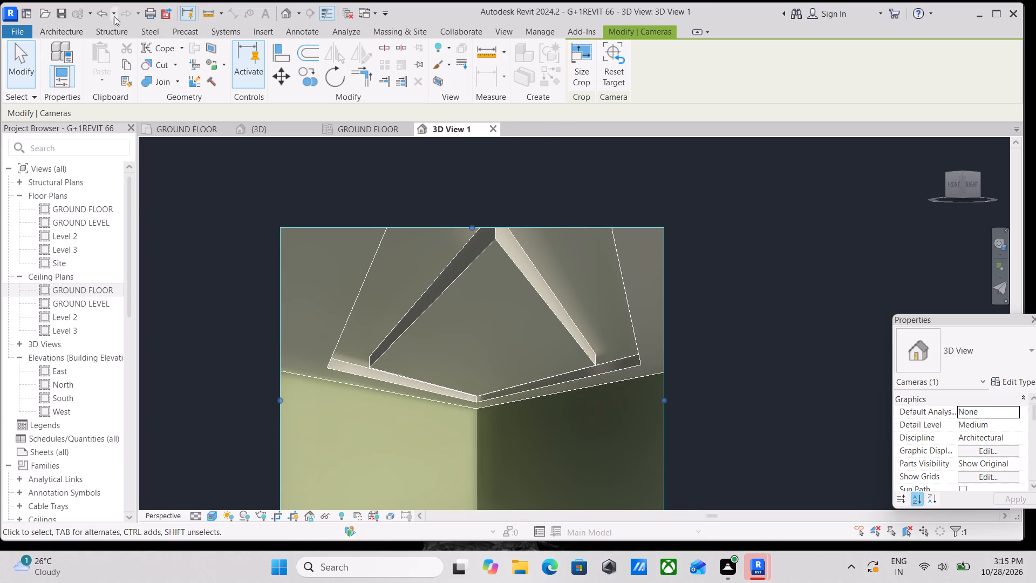
Start an in-place model in the {3D} view with the Generic Models category.
{"action": "left_click", "coordinate": [58, 29]}
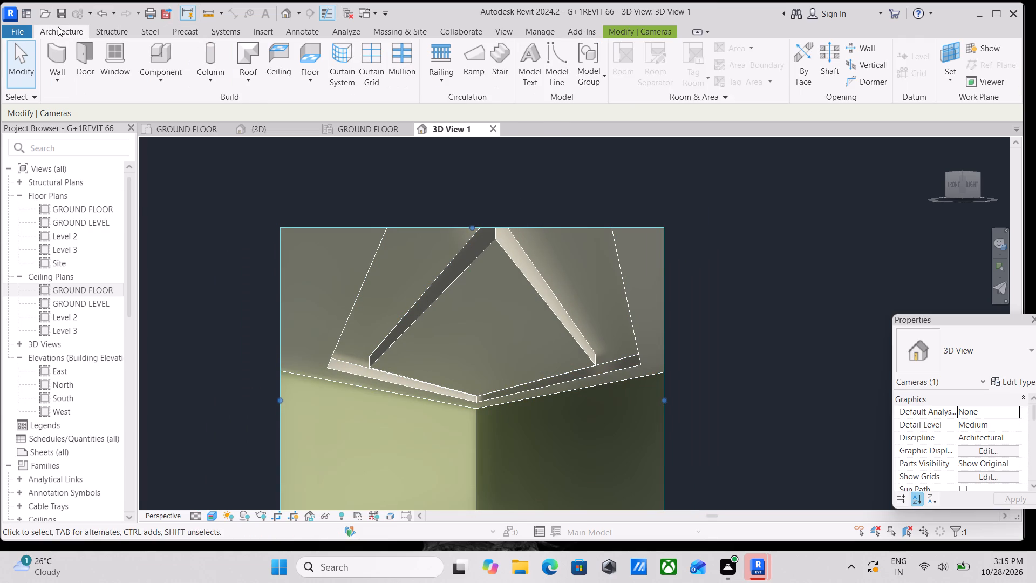
{"action": "left_click", "coordinate": [58, 26]}
{"action": "left_click", "coordinate": [256, 127]}
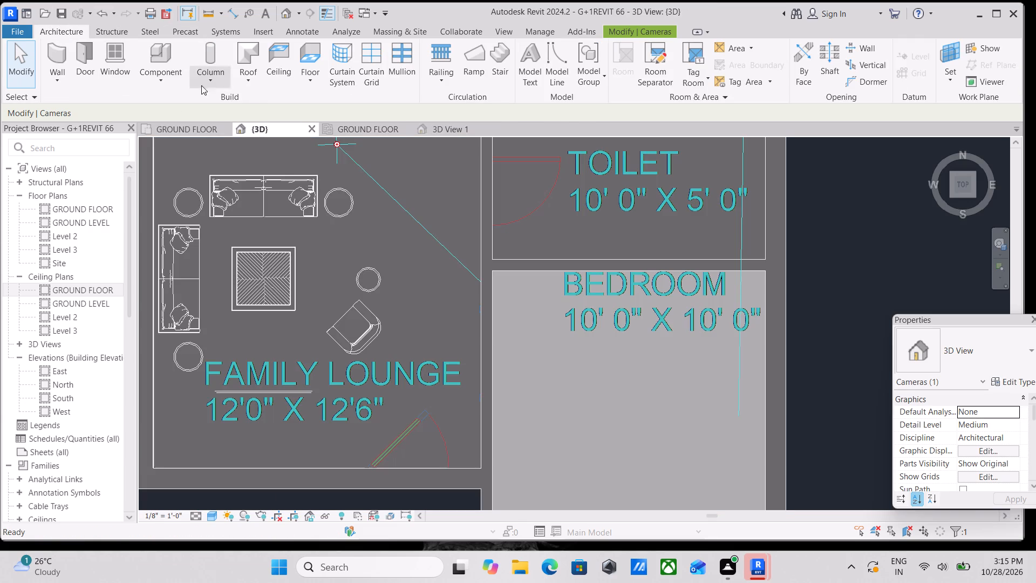
{"action": "middle_click_drag", "start_coordinate": [171, 128], "coordinate": [199, 168]}
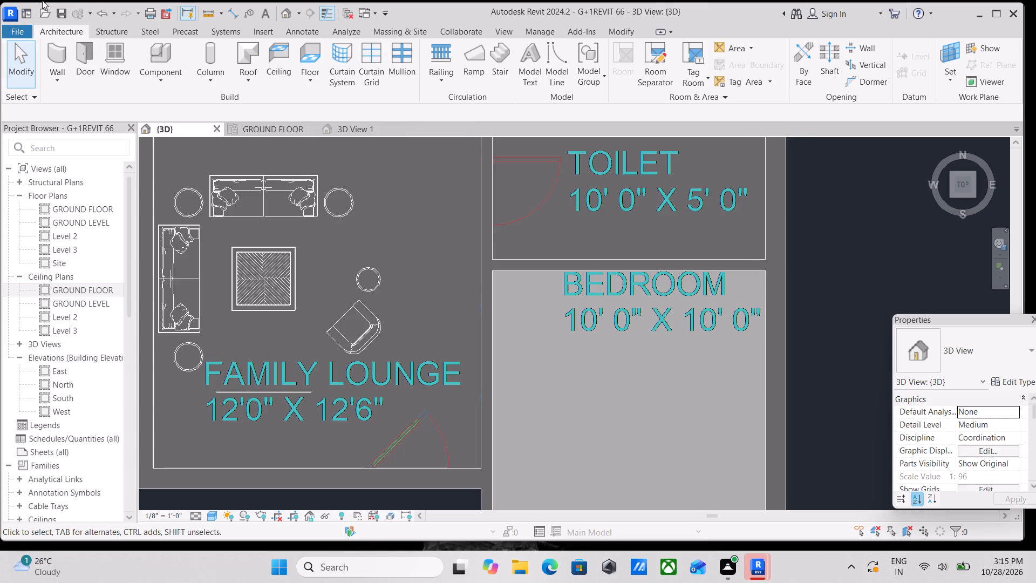
{"action": "left_click", "coordinate": [70, 28]}
{"action": "left_click", "coordinate": [164, 84]}
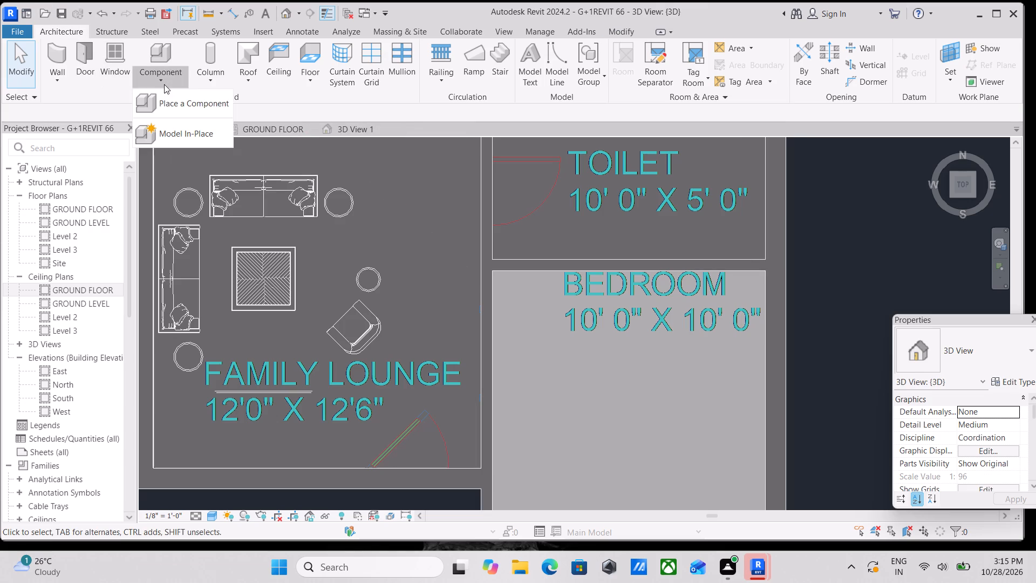
{"action": "left_click", "coordinate": [174, 135]}
{"action": "scroll", "coordinate": [346, 188], "scroll_direction": "down", "scroll_amount": 1}
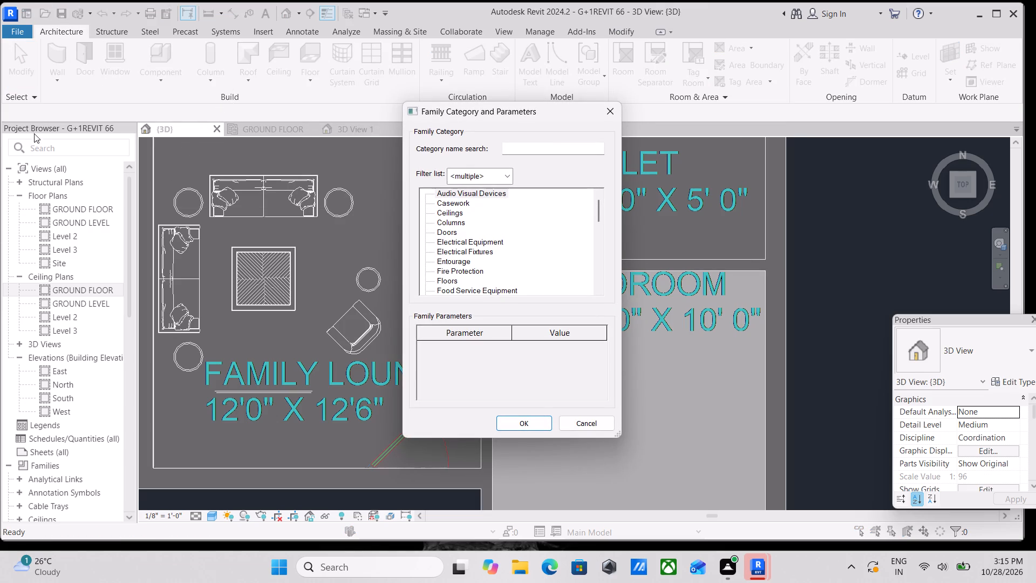
{"action": "scroll", "coordinate": [448, 239], "scroll_direction": "down", "scroll_amount": 6}
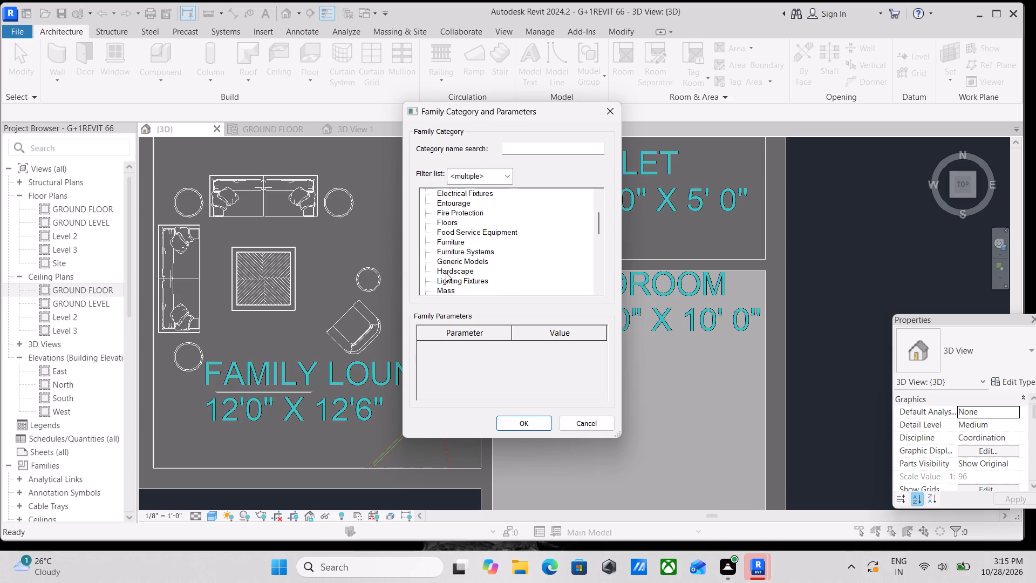
{"action": "left_click", "coordinate": [447, 262]}
{"action": "left_click", "coordinate": [526, 419]}
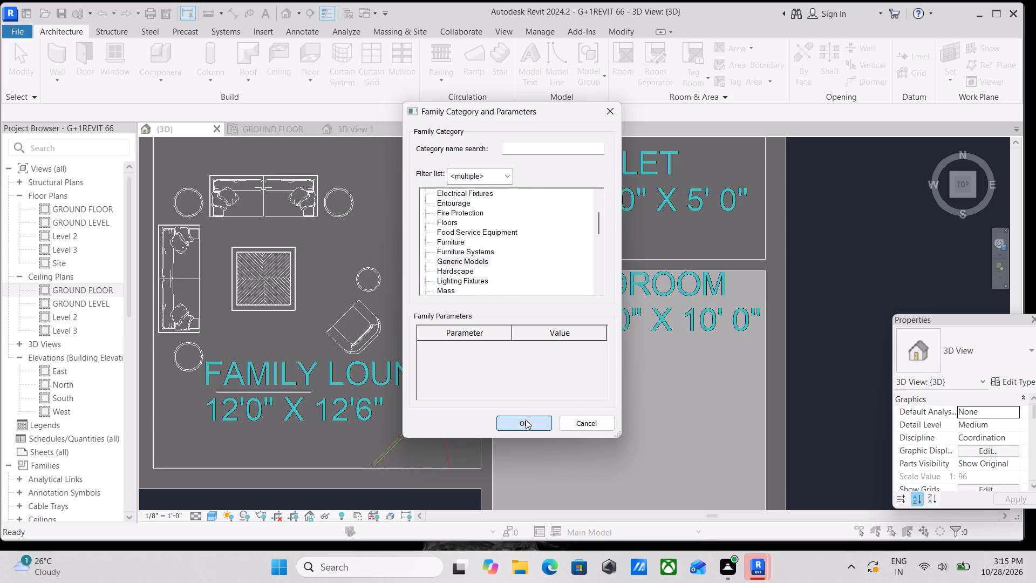
{"action": "left_click", "coordinate": [517, 300]}
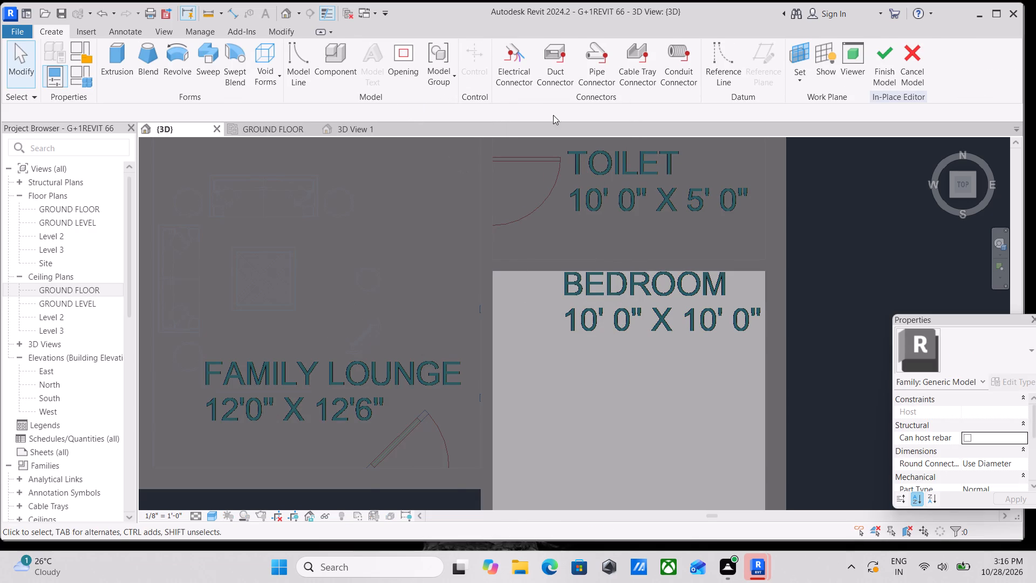
Start a solid extrusion and sketch a rectangle 10' 0" wide along the inner wall faces of the BEDROOM.
{"action": "scroll", "coordinate": [482, 225], "scroll_direction": "down", "scroll_amount": 1}
{"action": "middle_click_drag", "start_coordinate": [482, 225], "coordinate": [510, 257]}
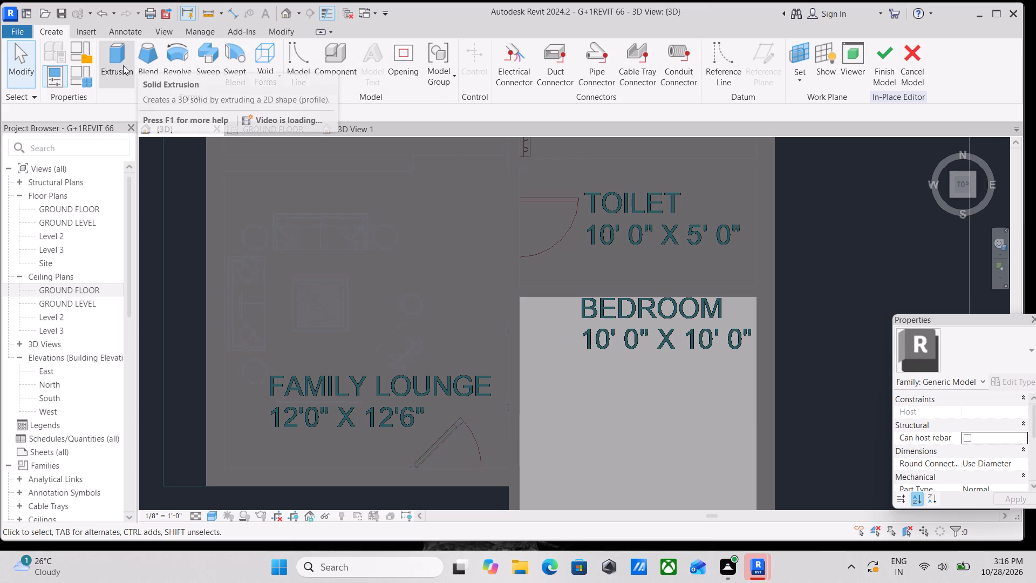
{"action": "left_click", "coordinate": [107, 63]}
{"action": "middle_click_drag", "start_coordinate": [499, 277], "coordinate": [432, 205]}
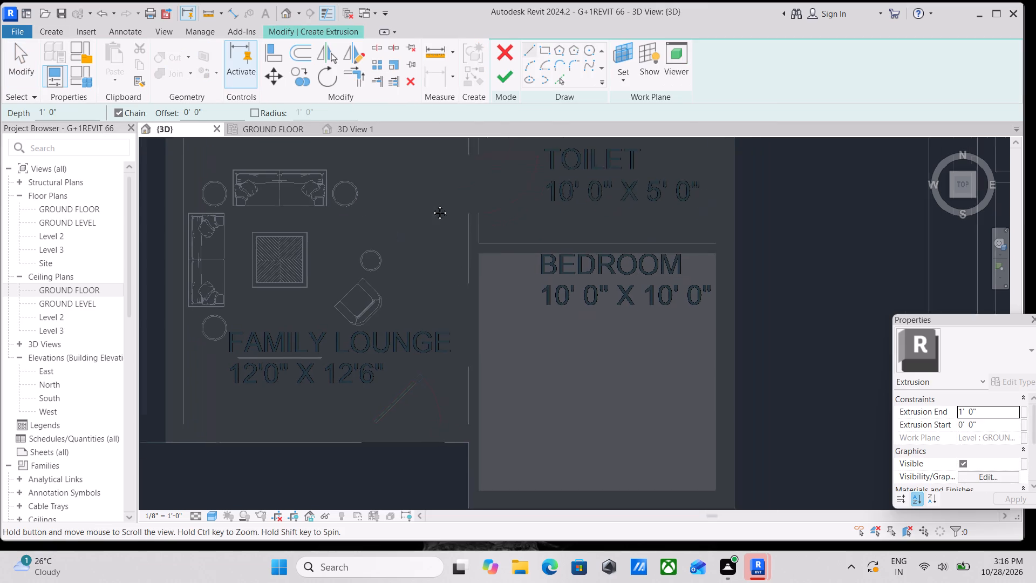
{"action": "middle_click_drag", "start_coordinate": [432, 205], "coordinate": [415, 185]}
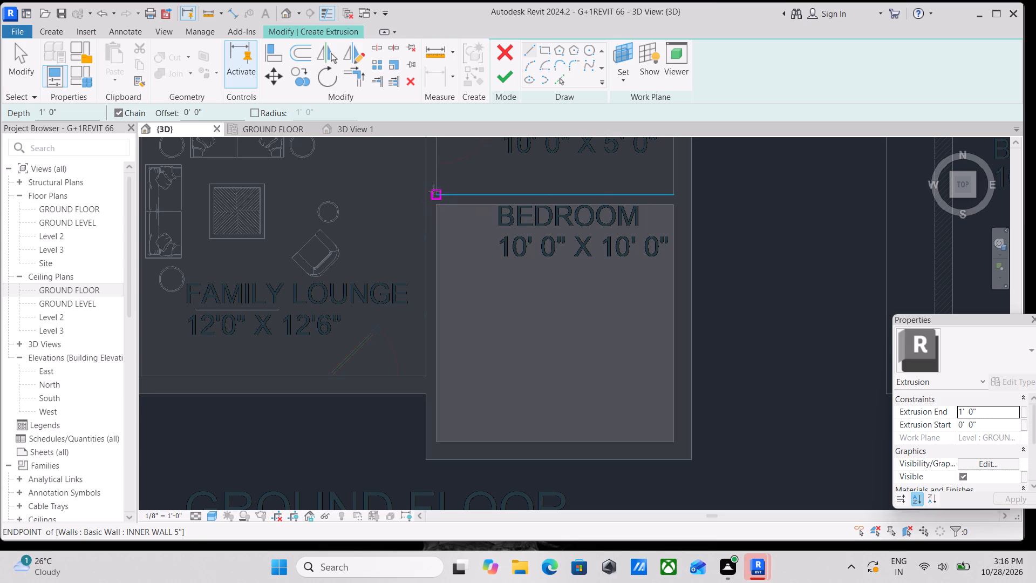
{"action": "scroll", "coordinate": [437, 199], "scroll_direction": "up", "scroll_amount": 2}
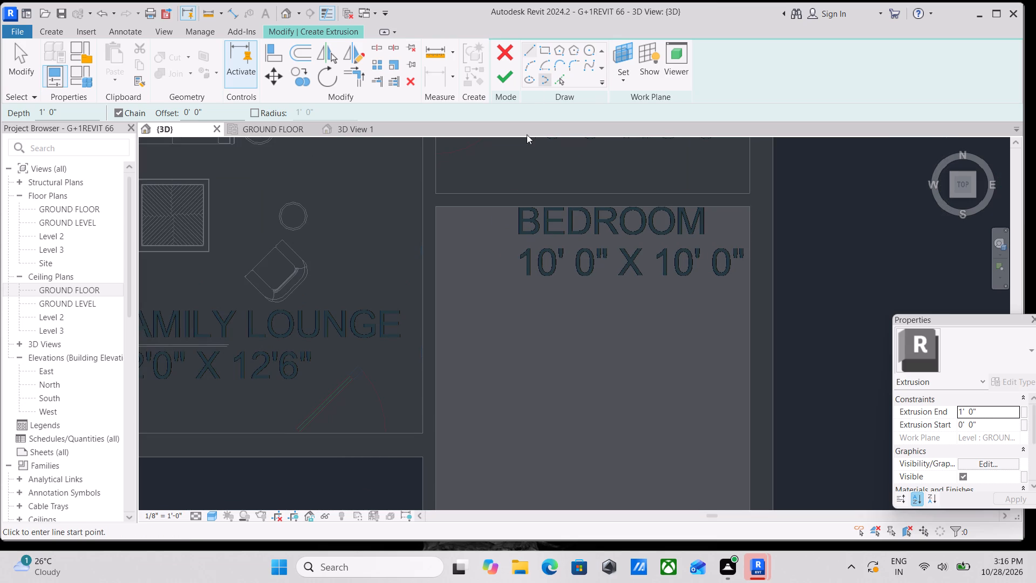
{"action": "left_click", "coordinate": [437, 206]}
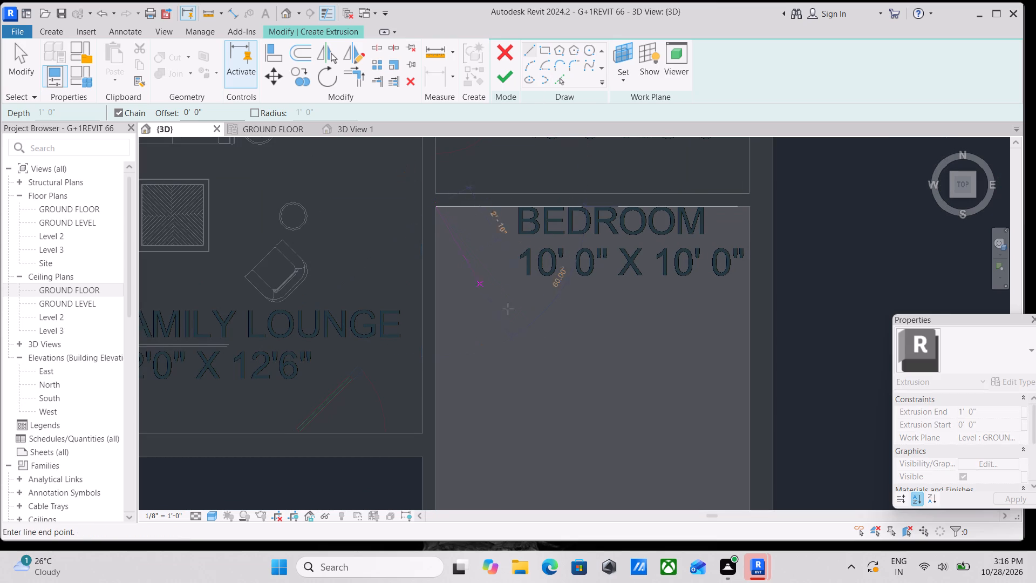
{"action": "key", "text": "Escape"}
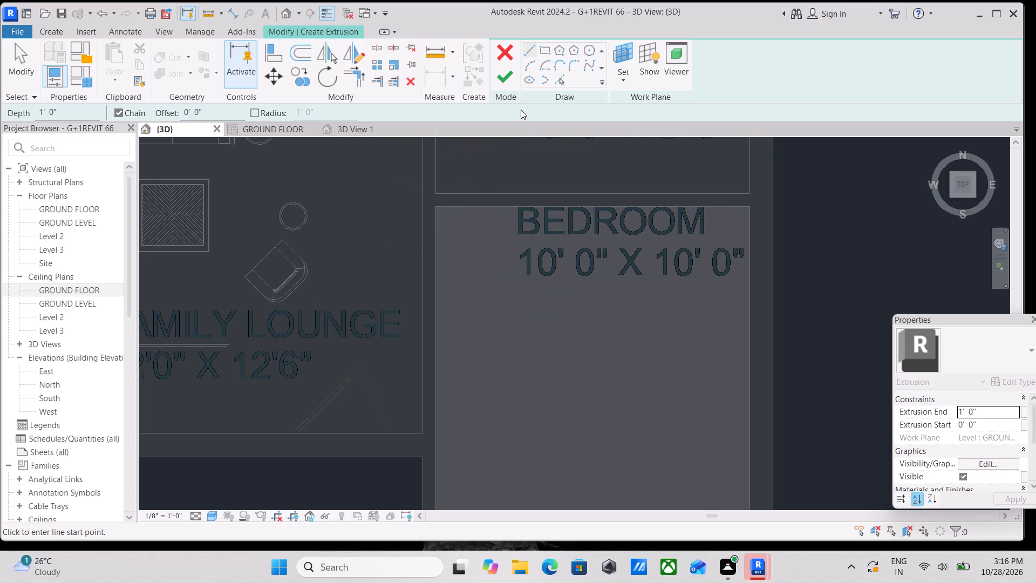
{"action": "left_click", "coordinate": [542, 48]}
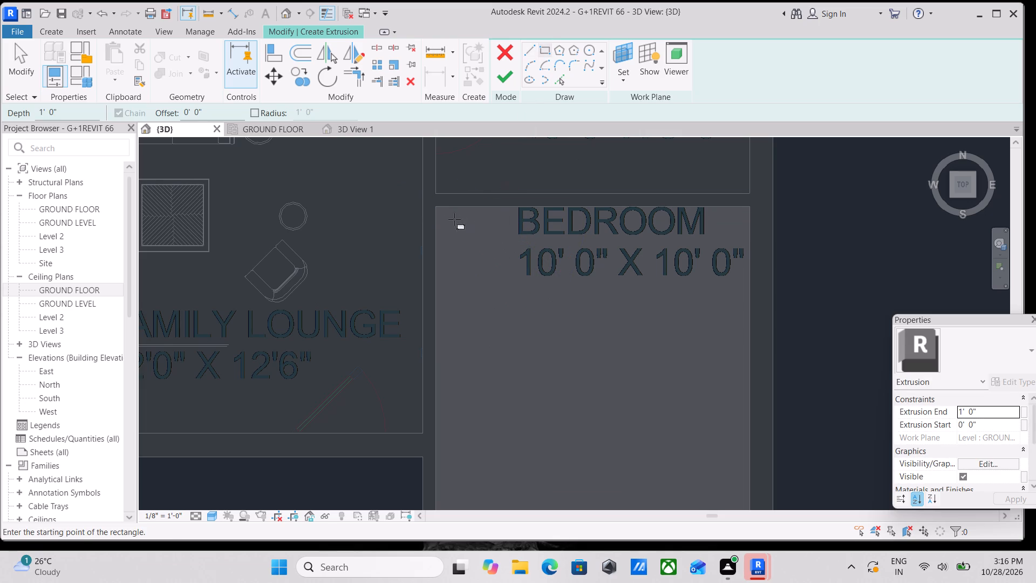
{"action": "left_click", "coordinate": [440, 206]}
{"action": "middle_click_drag", "start_coordinate": [564, 374], "coordinate": [495, 179]}
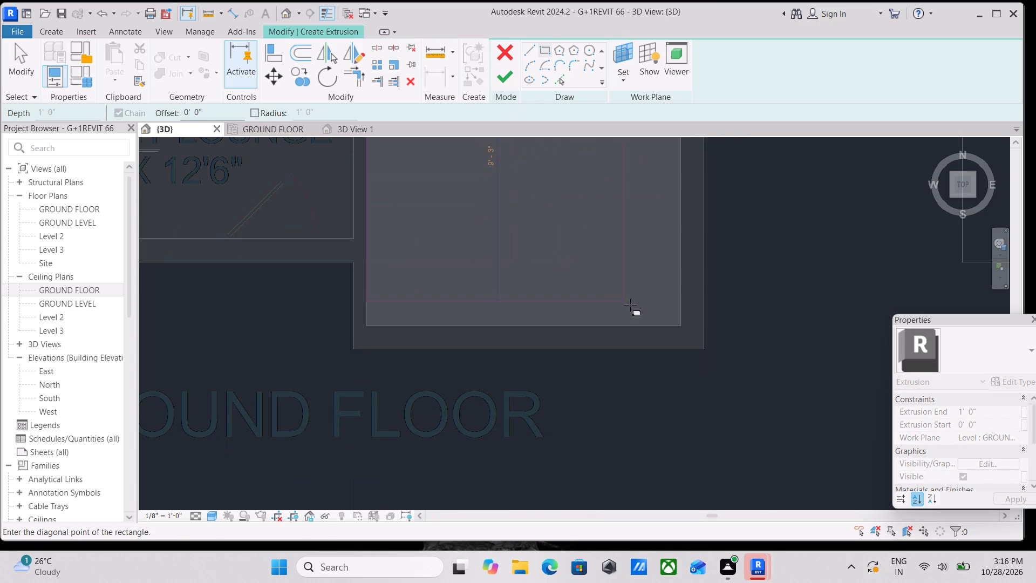
{"action": "left_click", "coordinate": [681, 323]}
{"action": "middle_click_drag", "start_coordinate": [555, 259], "coordinate": [627, 410]}
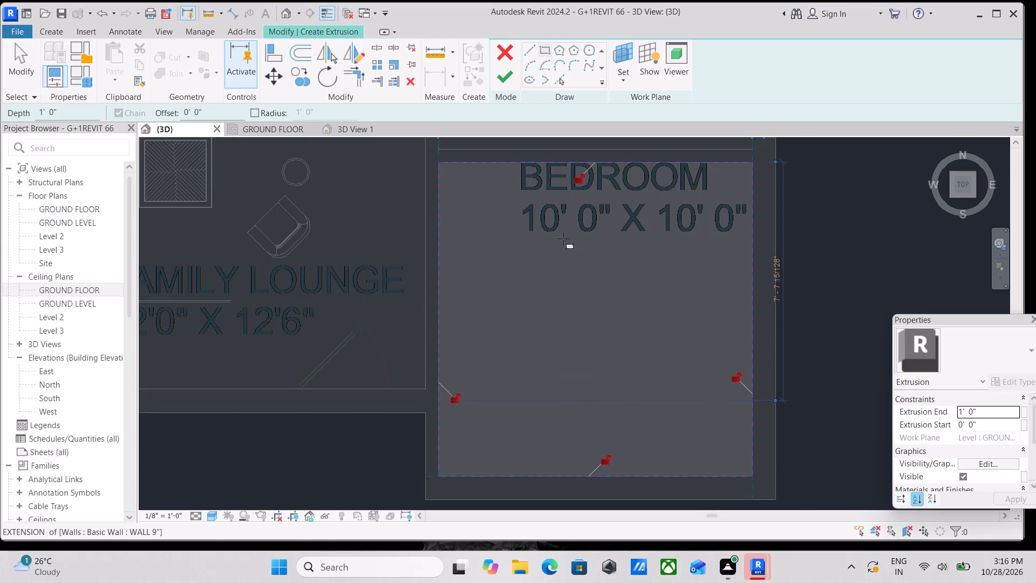
{"action": "middle_click_drag", "start_coordinate": [572, 260], "coordinate": [601, 315]}
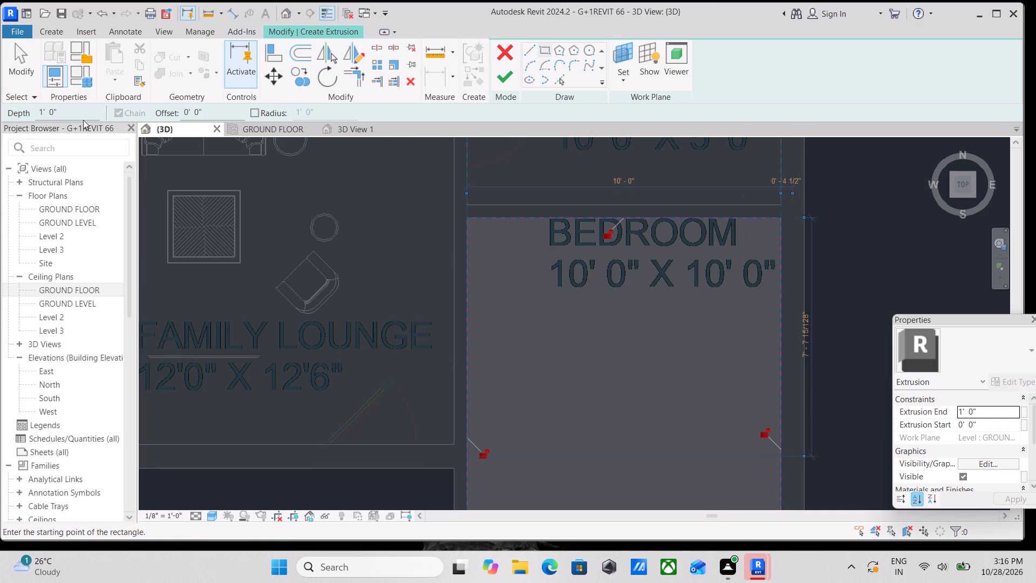
Set the extrusion depth to 2", sketch a second rectangle offset 2" inward from the bedroom walls, and finish the extrusion.
{"action": "left_click_drag", "start_coordinate": [63, 111], "coordinate": [6, 112]}
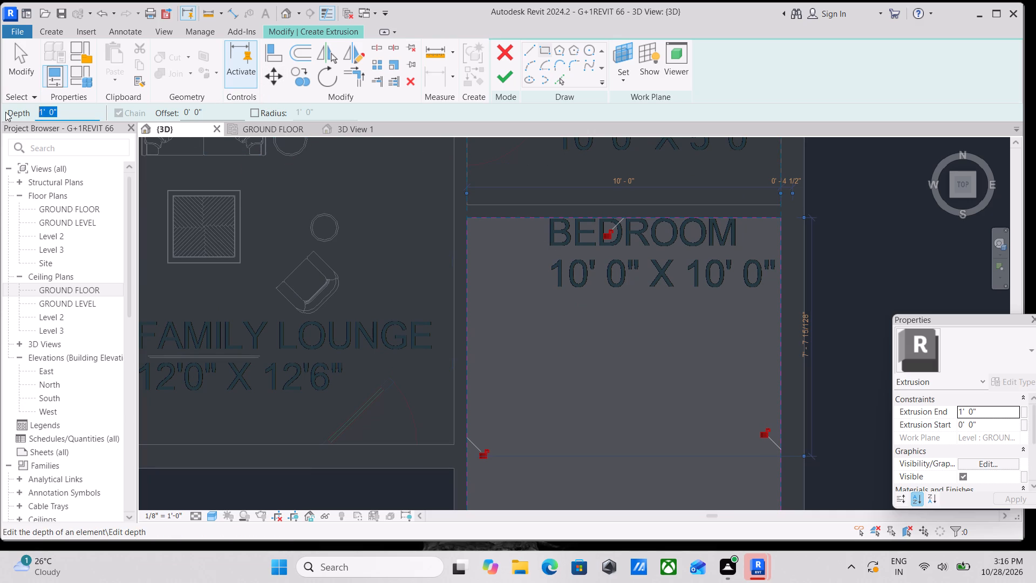
{"action": "key", "text": "2"}
{"action": "key", "text": "shift+quotedbl"}
{"action": "left_click", "coordinate": [217, 118]}
{"action": "left_click_drag", "start_coordinate": [217, 116], "coordinate": [156, 116]}
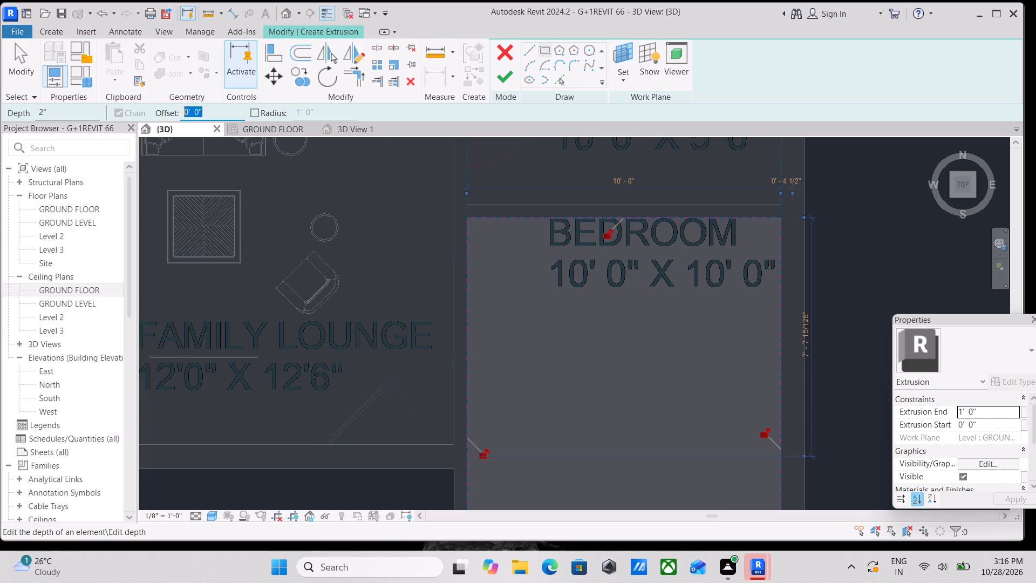
{"action": "left_click_drag", "start_coordinate": [156, 116], "coordinate": [153, 114]}
{"action": "key", "text": "2"}
{"action": "key", "text": "shift+quotedbl"}
{"action": "key", "text": "Return"}
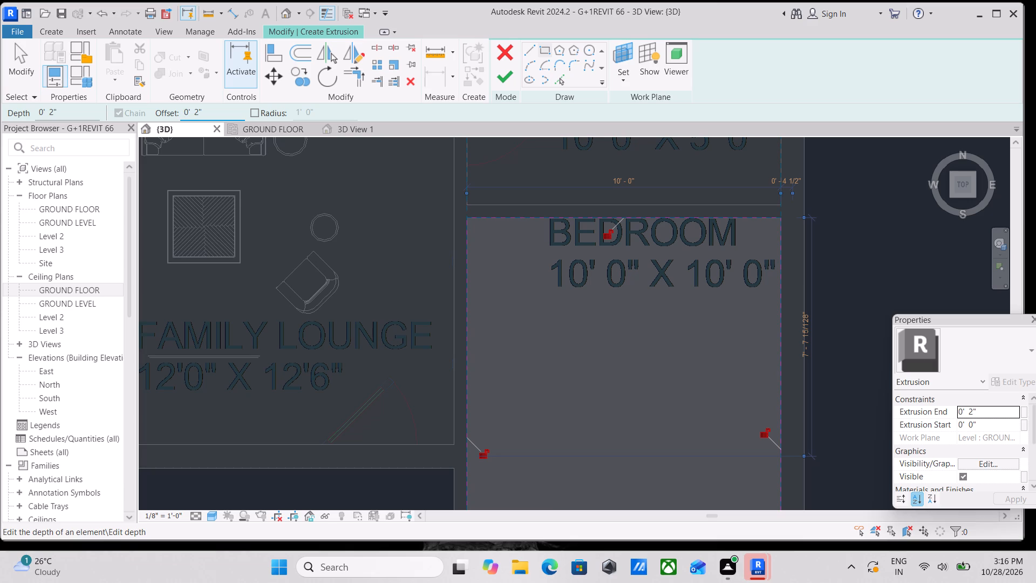
{"action": "left_click_drag", "start_coordinate": [466, 215], "coordinate": [485, 243]}
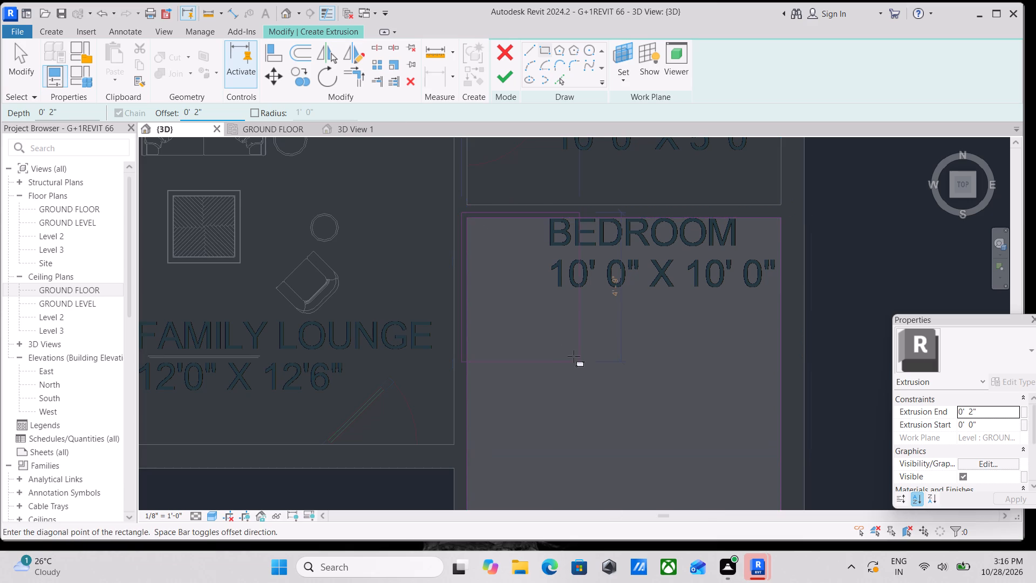
{"action": "middle_click_drag", "start_coordinate": [574, 356], "coordinate": [498, 208]}
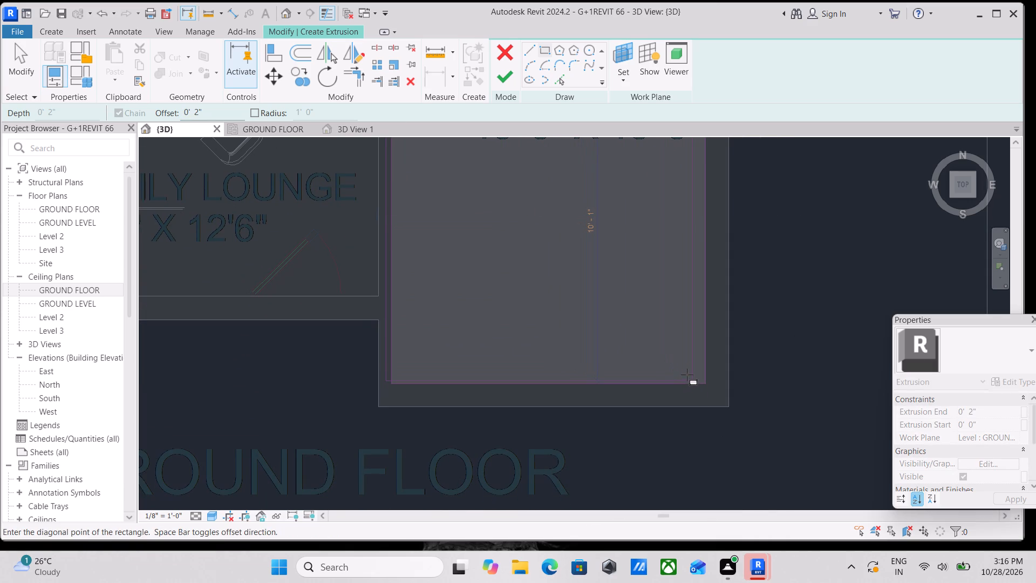
{"action": "key", "text": "space"}
{"action": "left_click", "coordinate": [707, 383]}
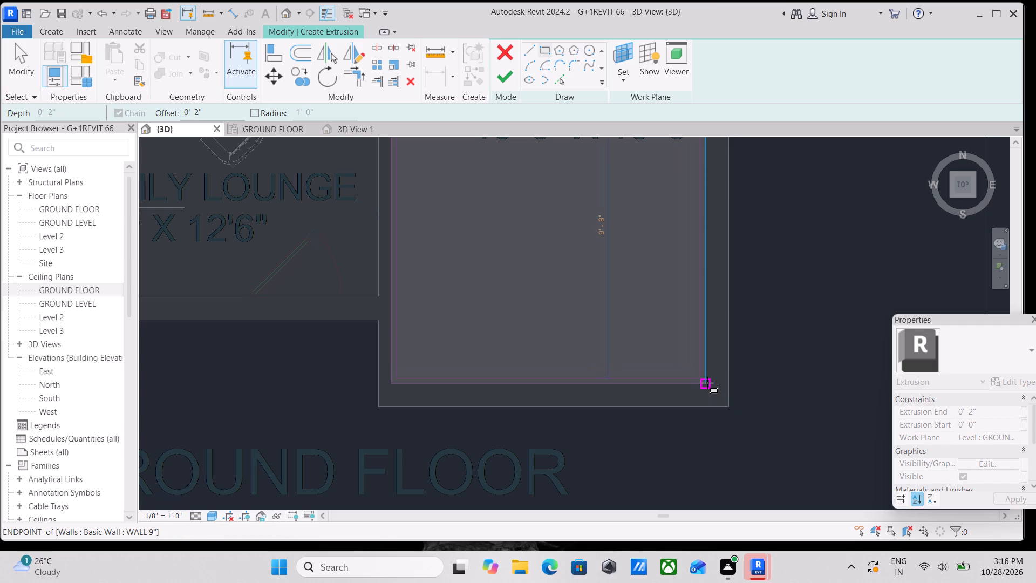
{"action": "scroll", "coordinate": [706, 363], "scroll_direction": "up", "scroll_amount": 2}
{"action": "scroll", "coordinate": [646, 268], "scroll_direction": "down", "scroll_amount": 1}
{"action": "middle_click_drag", "start_coordinate": [642, 272], "coordinate": [596, 341]}
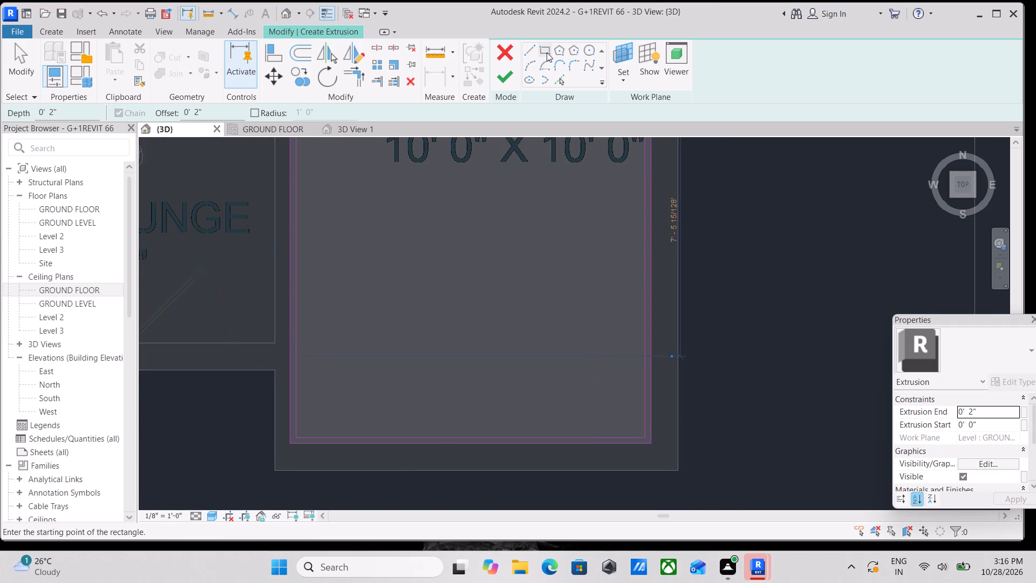
{"action": "left_click", "coordinate": [505, 71]}
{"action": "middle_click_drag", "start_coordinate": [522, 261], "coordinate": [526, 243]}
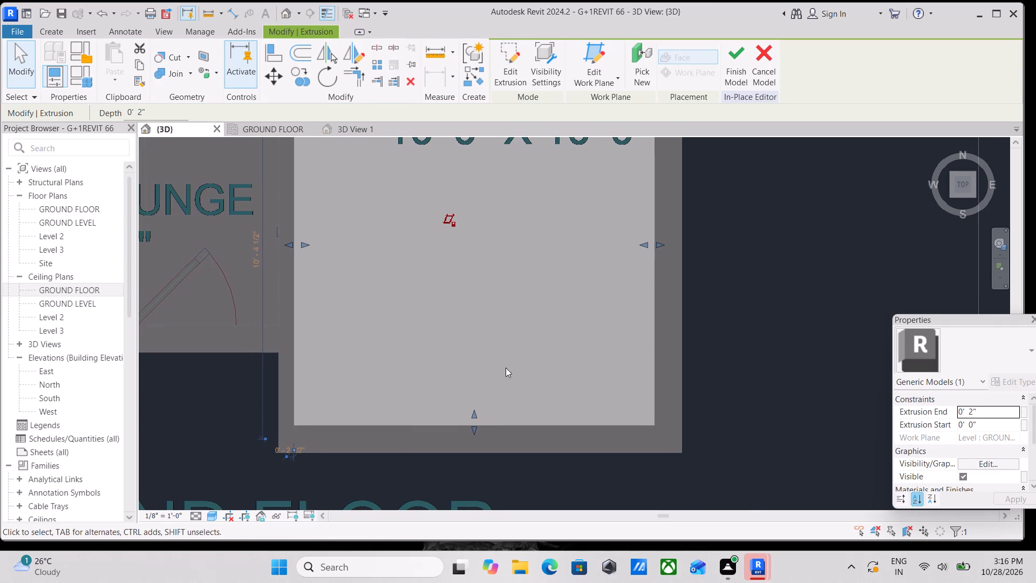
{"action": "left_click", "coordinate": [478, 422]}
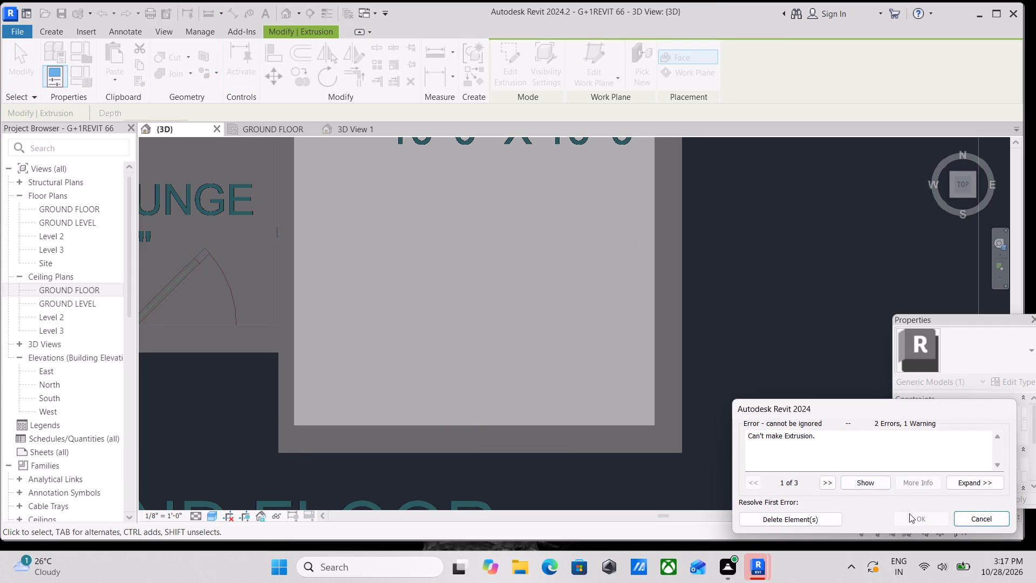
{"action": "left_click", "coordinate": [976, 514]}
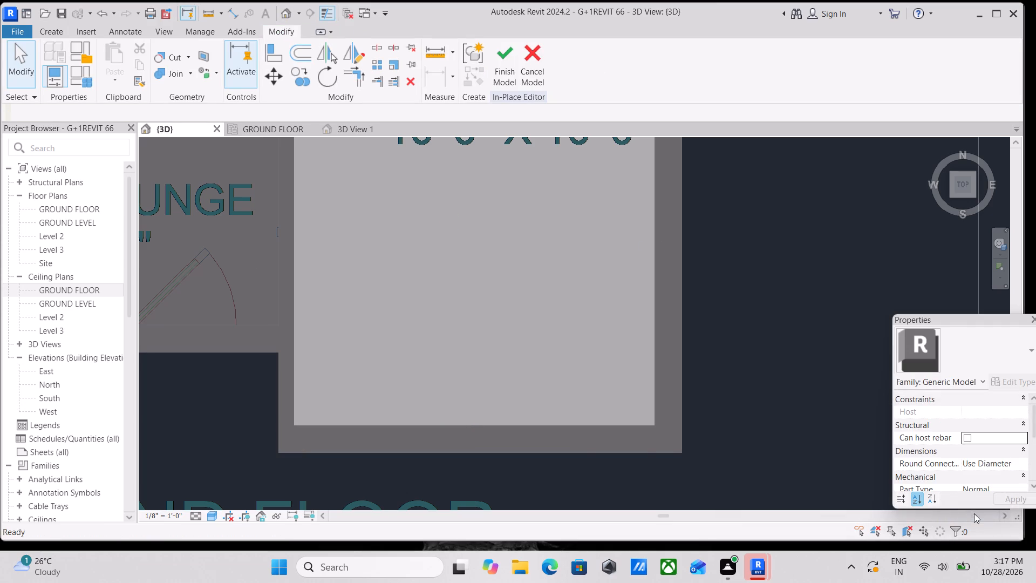
Select the bedroom perimeter extrusion and set the {3D} view's visual style to Wireframe.
{"action": "scroll", "coordinate": [493, 408], "scroll_direction": "down", "scroll_amount": 2}
{"action": "middle_click_drag", "start_coordinate": [493, 408], "coordinate": [513, 456]}
{"action": "left_click", "coordinate": [454, 472]}
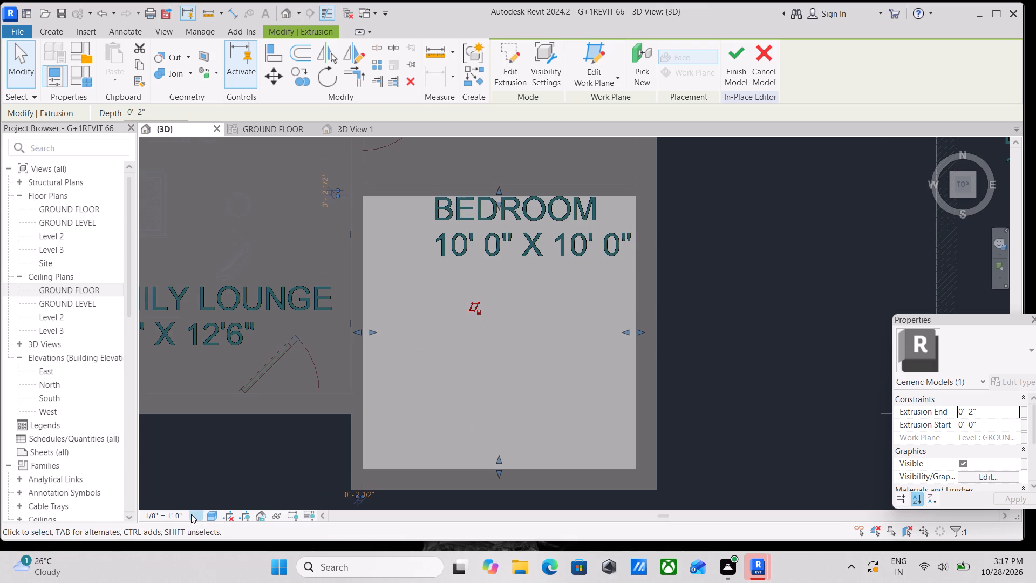
{"action": "left_click", "coordinate": [206, 513]}
{"action": "left_click", "coordinate": [226, 432]}
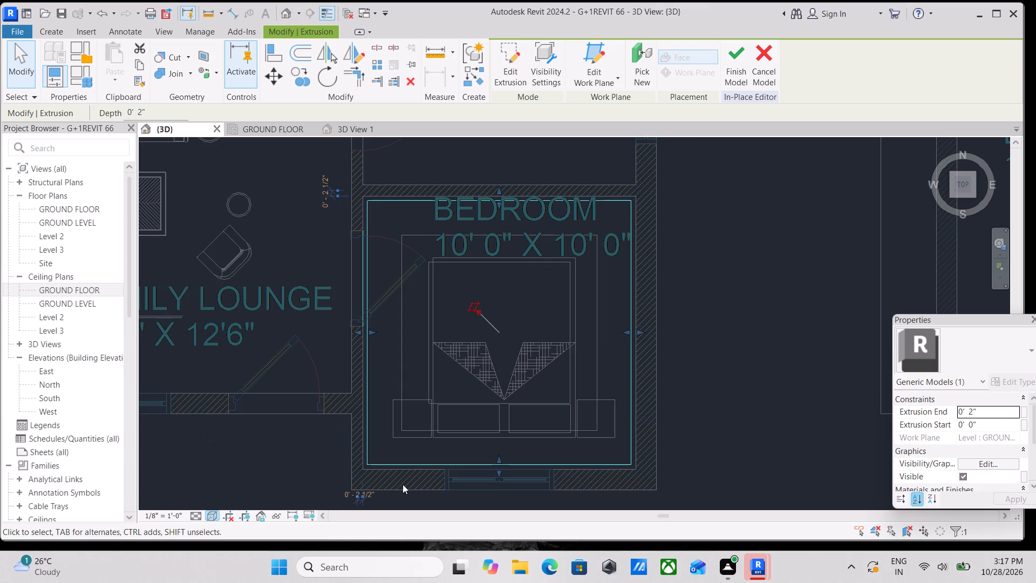
Finish the in-place model containing the bedroom perimeter extrusion.
{"action": "left_click", "coordinate": [501, 467]}
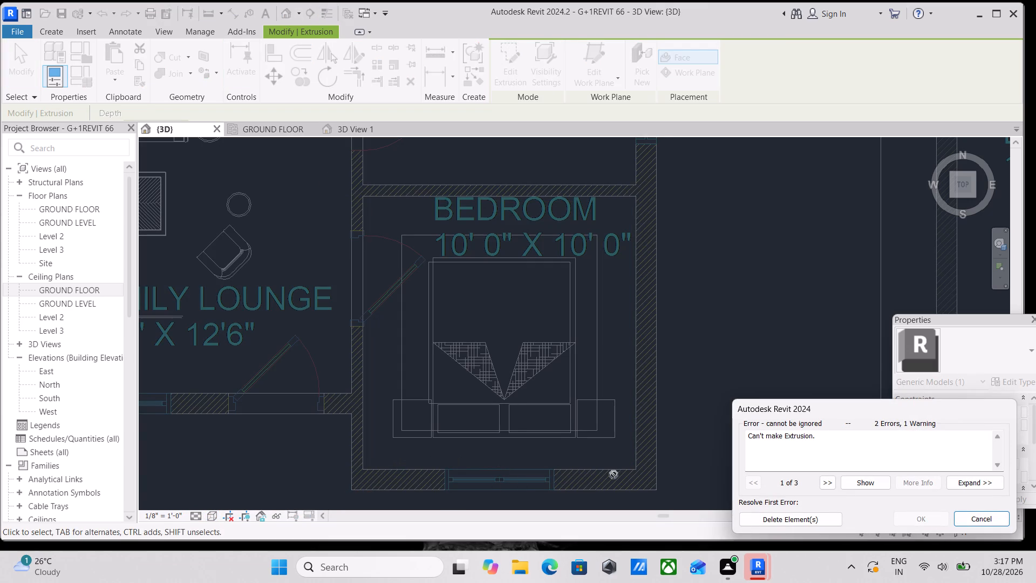
{"action": "left_click", "coordinate": [964, 525]}
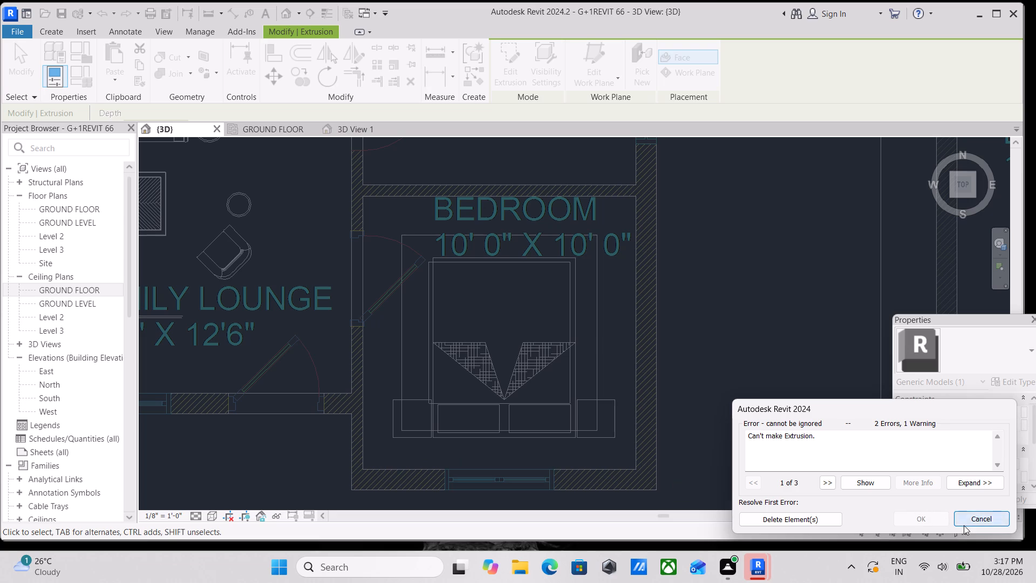
{"action": "middle_click_drag", "start_coordinate": [676, 411], "coordinate": [643, 385]}
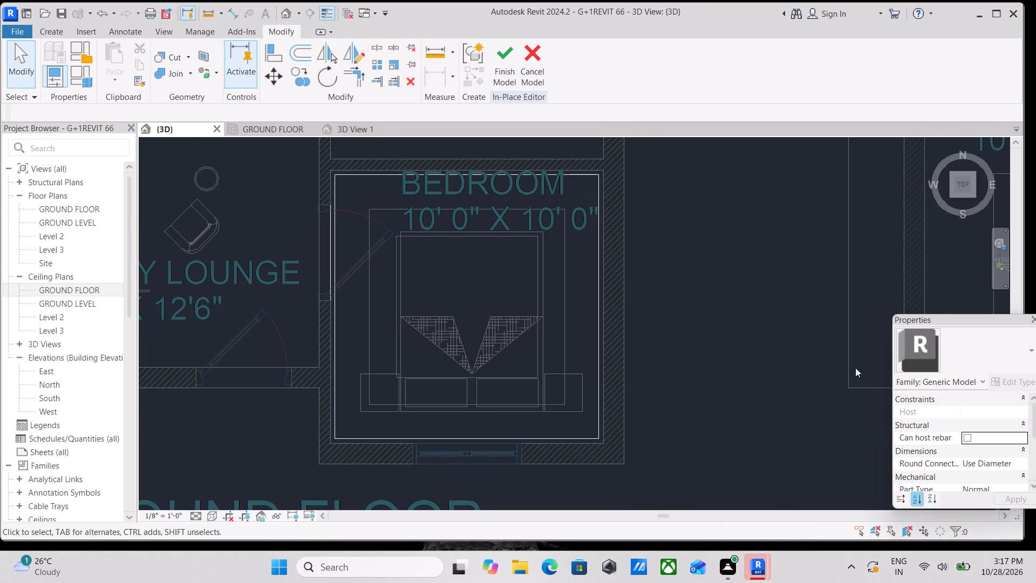
{"action": "scroll", "coordinate": [990, 381], "scroll_direction": "down", "scroll_amount": 2}
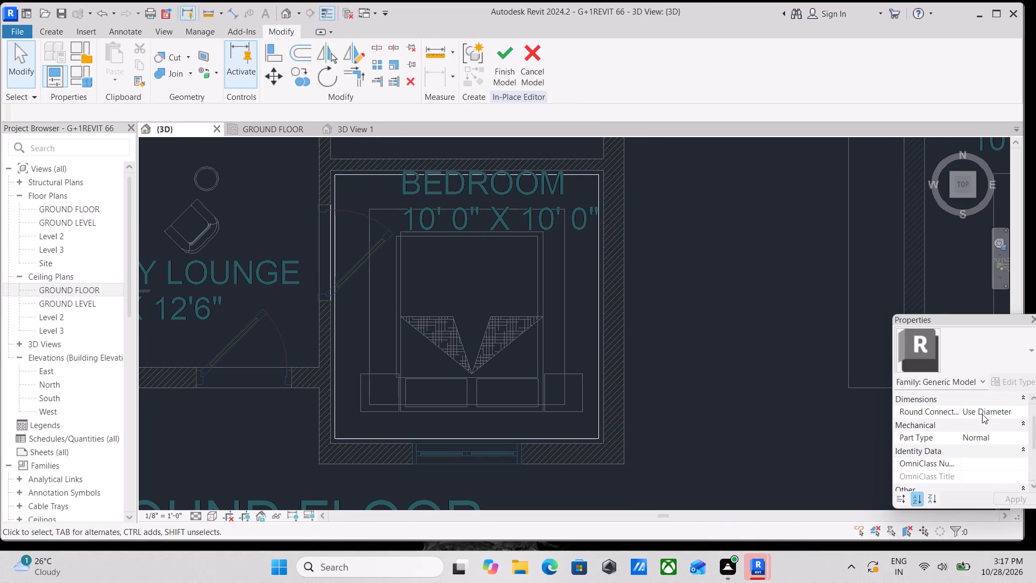
{"action": "scroll", "coordinate": [982, 414], "scroll_direction": "down", "scroll_amount": 2}
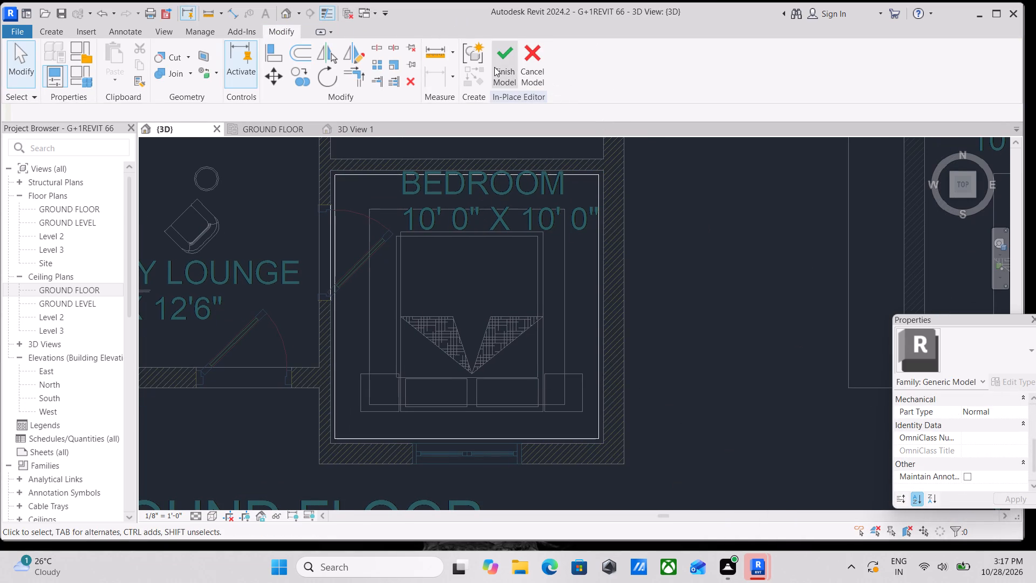
{"action": "left_click", "coordinate": [495, 65]}
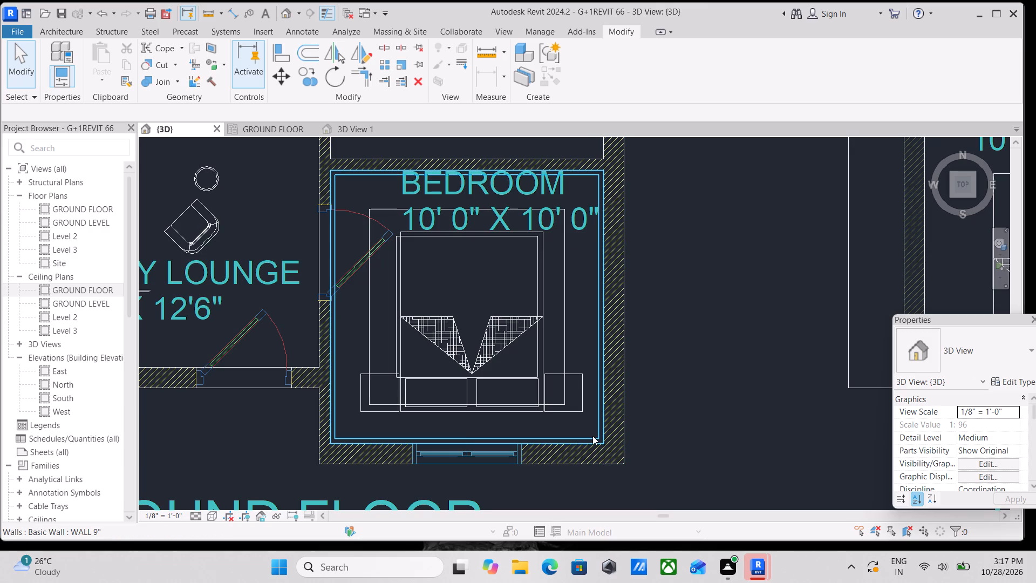
Select the finished bedroom perimeter model and look through its instance properties for a material setting.
{"action": "left_click", "coordinate": [593, 437]}
{"action": "scroll", "coordinate": [612, 436], "scroll_direction": "up", "scroll_amount": 2}
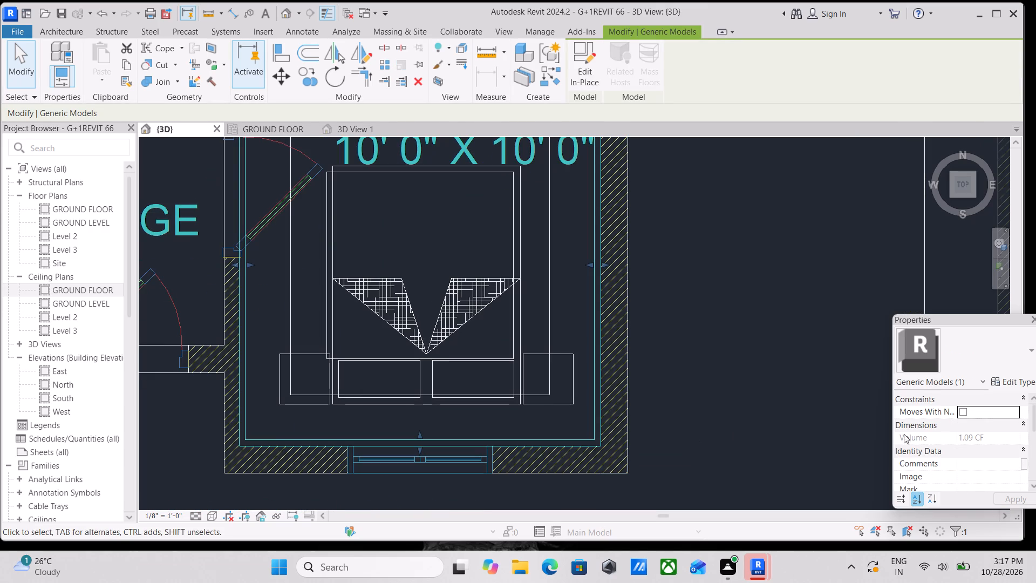
{"action": "scroll", "coordinate": [988, 442], "scroll_direction": "down", "scroll_amount": 5}
{"action": "scroll", "coordinate": [995, 451], "scroll_direction": "up", "scroll_amount": 1}
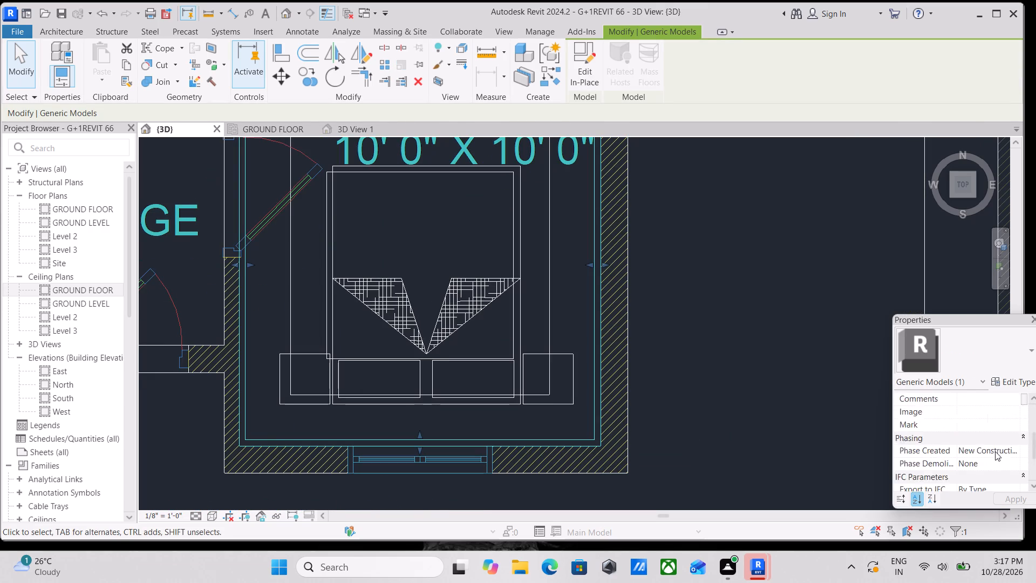
{"action": "scroll", "coordinate": [995, 451], "scroll_direction": "up", "scroll_amount": 2}
{"action": "scroll", "coordinate": [995, 451], "scroll_direction": "down", "scroll_amount": 3}
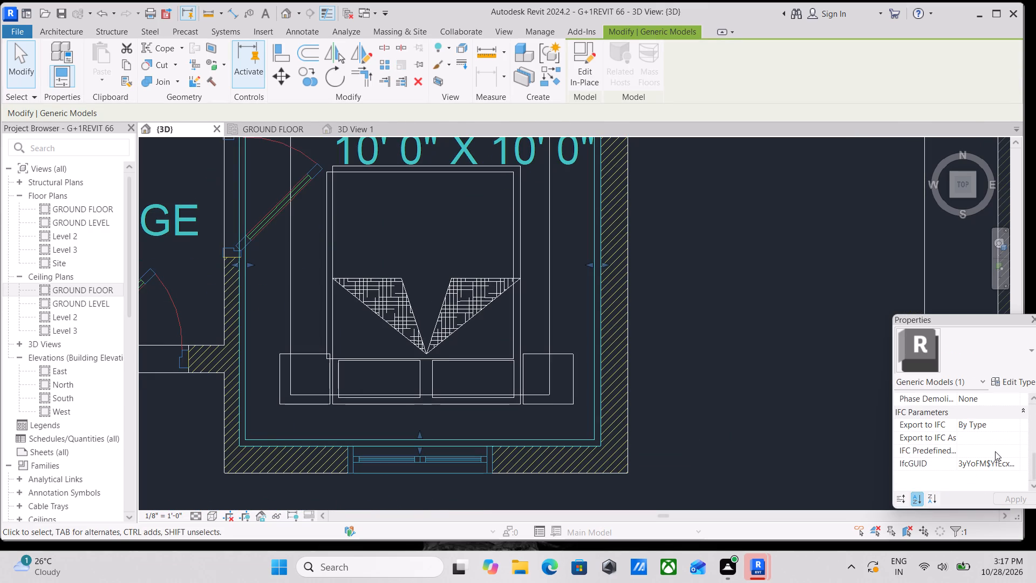
{"action": "scroll", "coordinate": [995, 451], "scroll_direction": "up", "scroll_amount": 6}
{"action": "scroll", "coordinate": [994, 446], "scroll_direction": "down", "scroll_amount": 3}
{"action": "scroll", "coordinate": [994, 446], "scroll_direction": "up", "scroll_amount": 3}
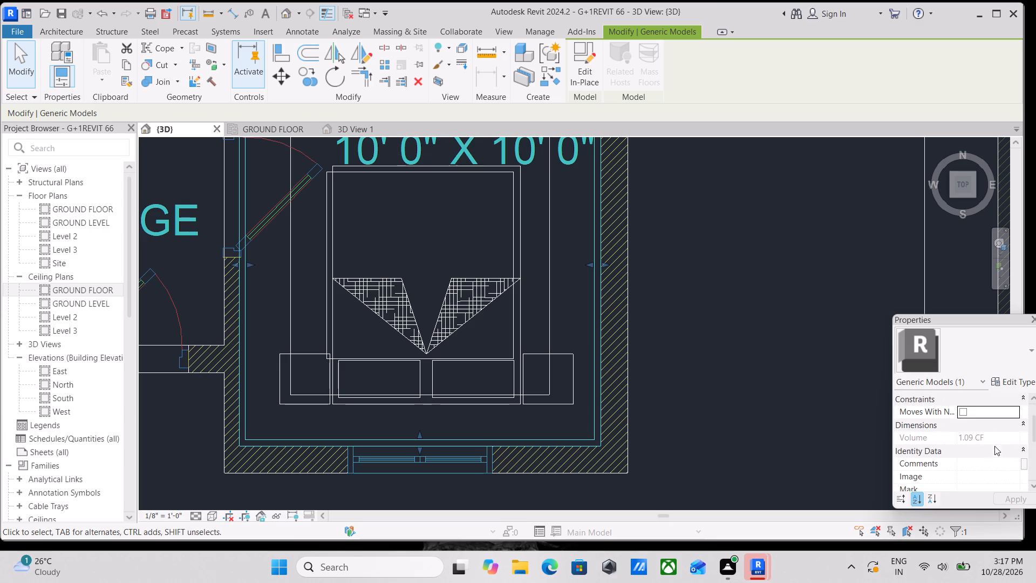
{"action": "scroll", "coordinate": [994, 446], "scroll_direction": "up", "scroll_amount": 4}
{"action": "scroll", "coordinate": [1012, 452], "scroll_direction": "down", "scroll_amount": 1}
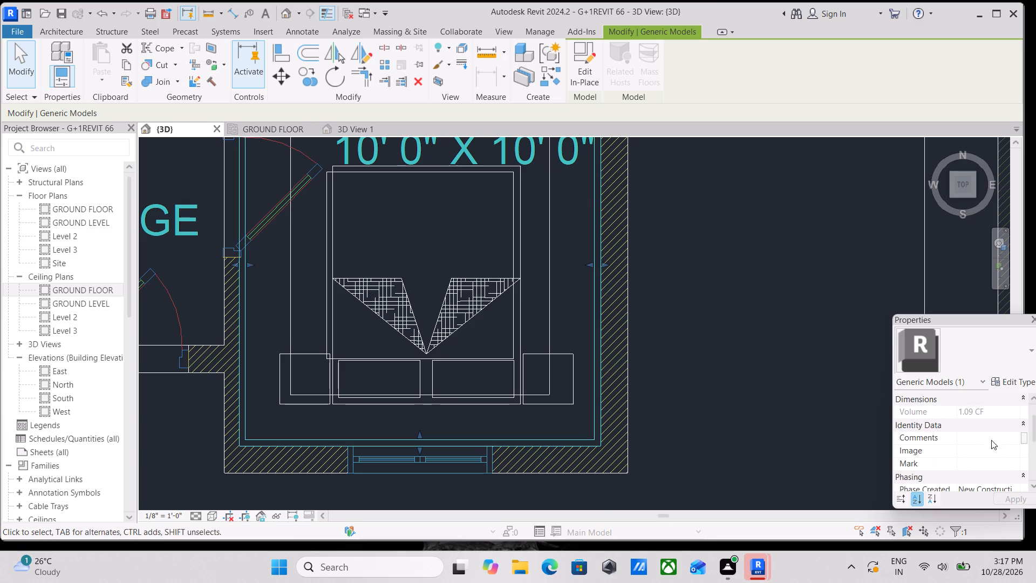
Edit the bedroom perimeter model in place, select its extrusion and open the material browser for its Material property.
{"action": "left_click", "coordinate": [587, 60]}
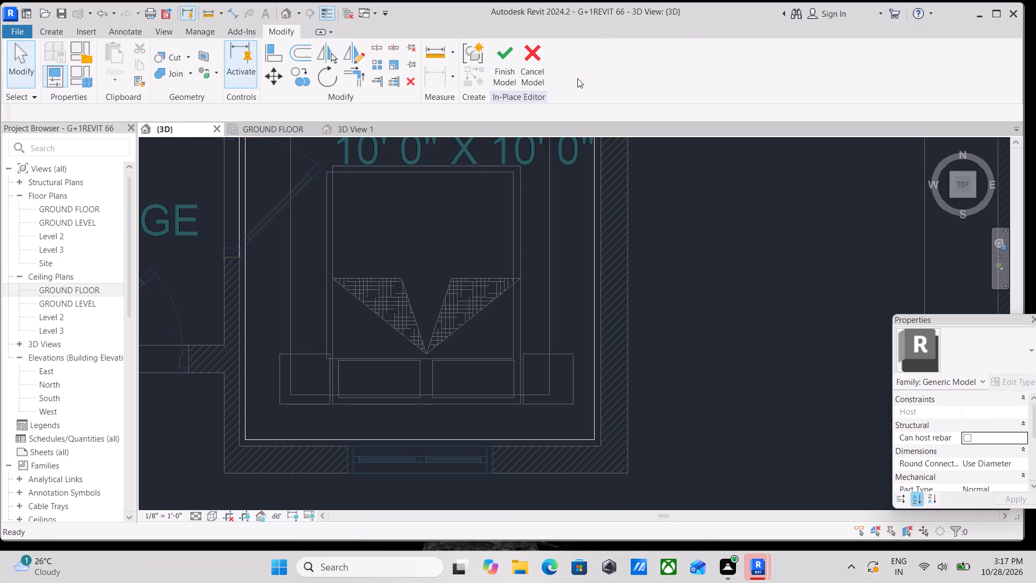
{"action": "scroll", "coordinate": [982, 439], "scroll_direction": "down", "scroll_amount": 2}
{"action": "scroll", "coordinate": [996, 467], "scroll_direction": "up", "scroll_amount": 2}
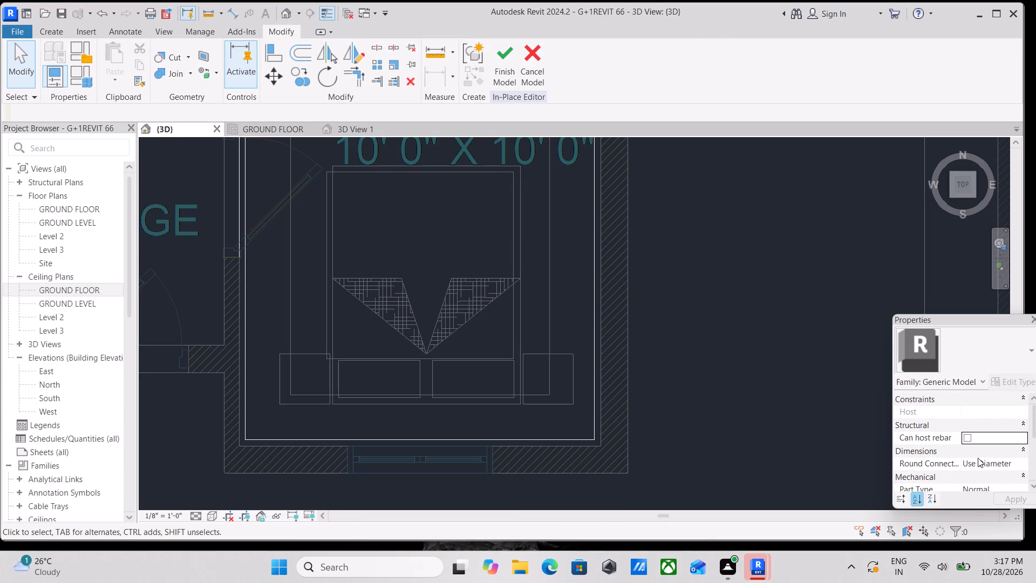
{"action": "scroll", "coordinate": [967, 451], "scroll_direction": "up", "scroll_amount": 2}
{"action": "scroll", "coordinate": [967, 451], "scroll_direction": "down", "scroll_amount": 2}
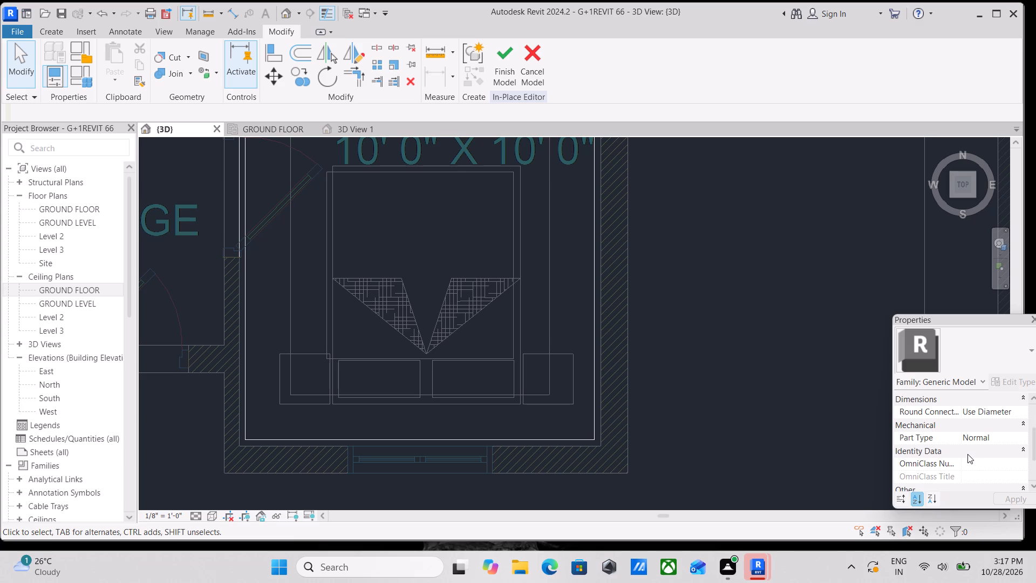
{"action": "scroll", "coordinate": [967, 454], "scroll_direction": "up", "scroll_amount": 2}
{"action": "scroll", "coordinate": [971, 441], "scroll_direction": "down", "scroll_amount": 4}
{"action": "left_click", "coordinate": [585, 441]}
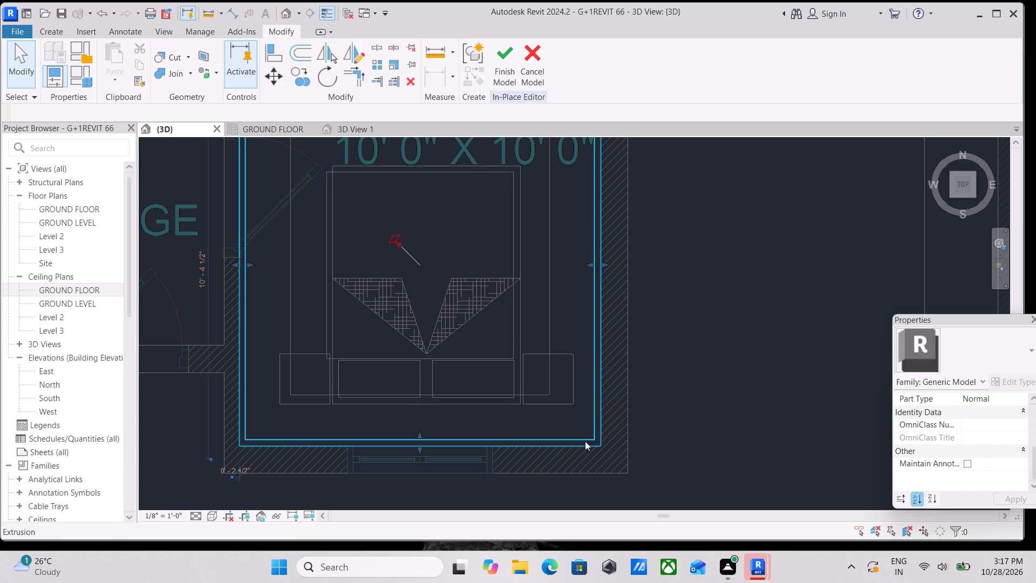
{"action": "scroll", "coordinate": [993, 445], "scroll_direction": "down", "scroll_amount": 1}
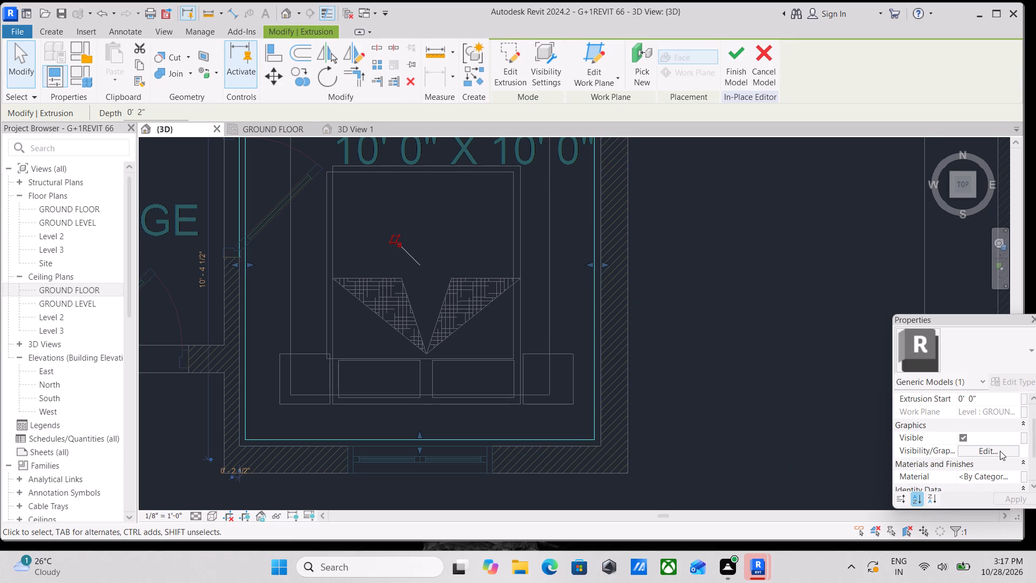
{"action": "scroll", "coordinate": [1000, 451], "scroll_direction": "down", "scroll_amount": 1}
{"action": "left_click", "coordinate": [1005, 447]}
{"action": "left_click", "coordinate": [1015, 447]}
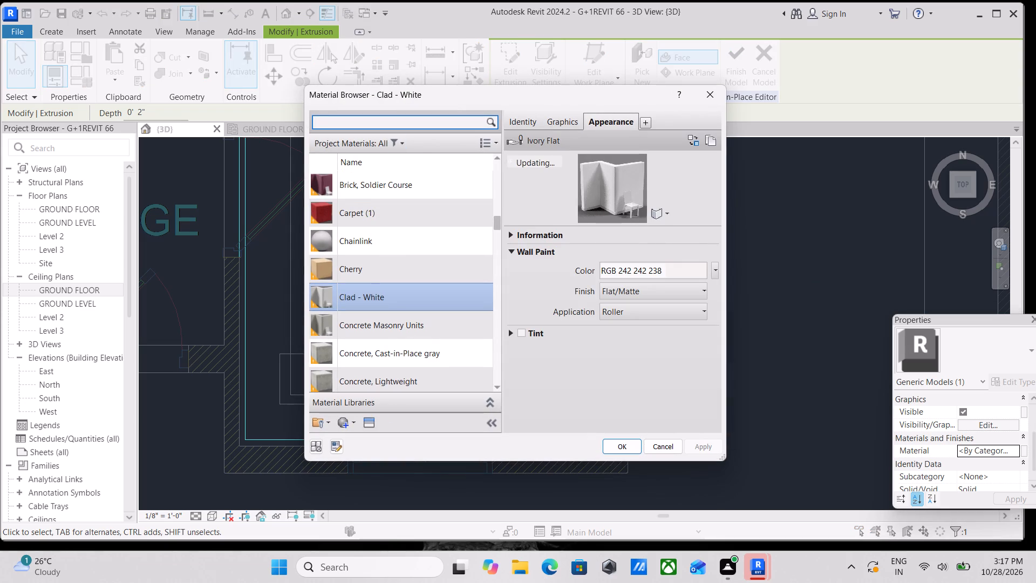
Search the project materials for "DIFF", clear the search and look through the full material list.
{"action": "left_click", "coordinate": [365, 118]}
{"action": "type", "text": "DIFF"}
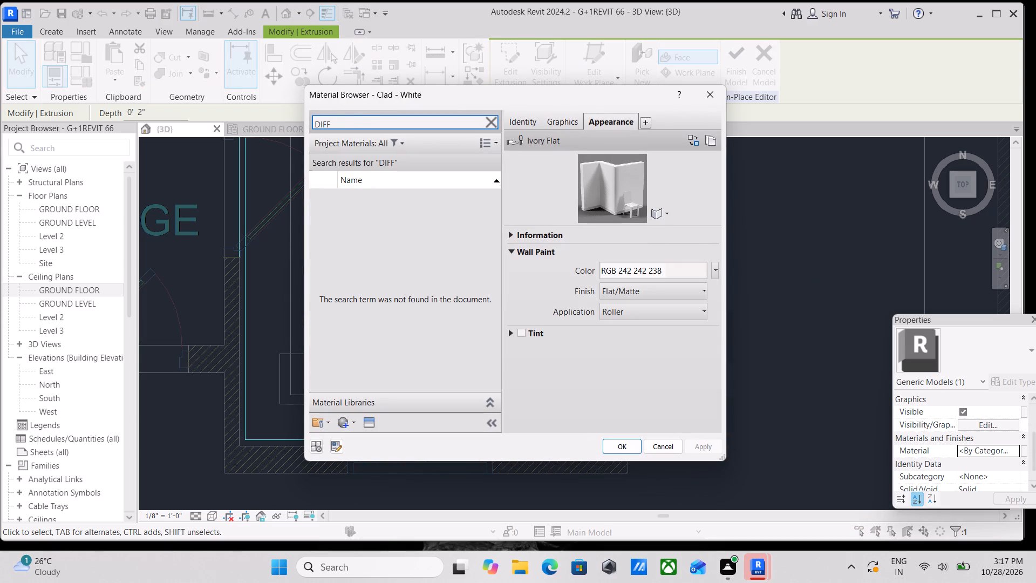
{"action": "key", "text": "u"}
{"action": "key", "text": "BackSpace"}
{"action": "key", "text": "BackSpace"}
{"action": "key", "text": "BackSpace"}
{"action": "key", "text": "BackSpace"}
{"action": "key", "text": "BackSpace"}
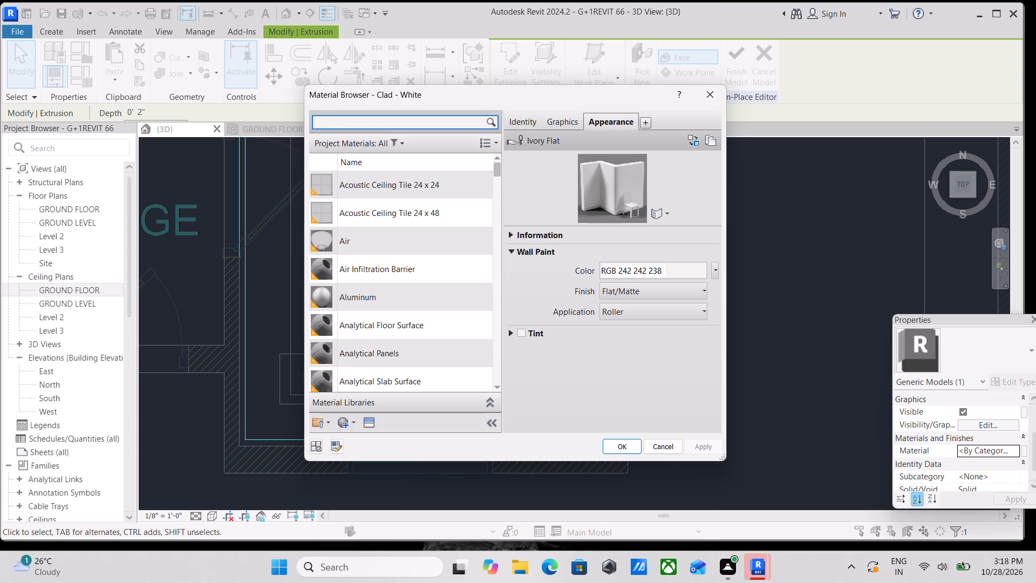
{"action": "scroll", "coordinate": [362, 207], "scroll_direction": "down", "scroll_amount": 7}
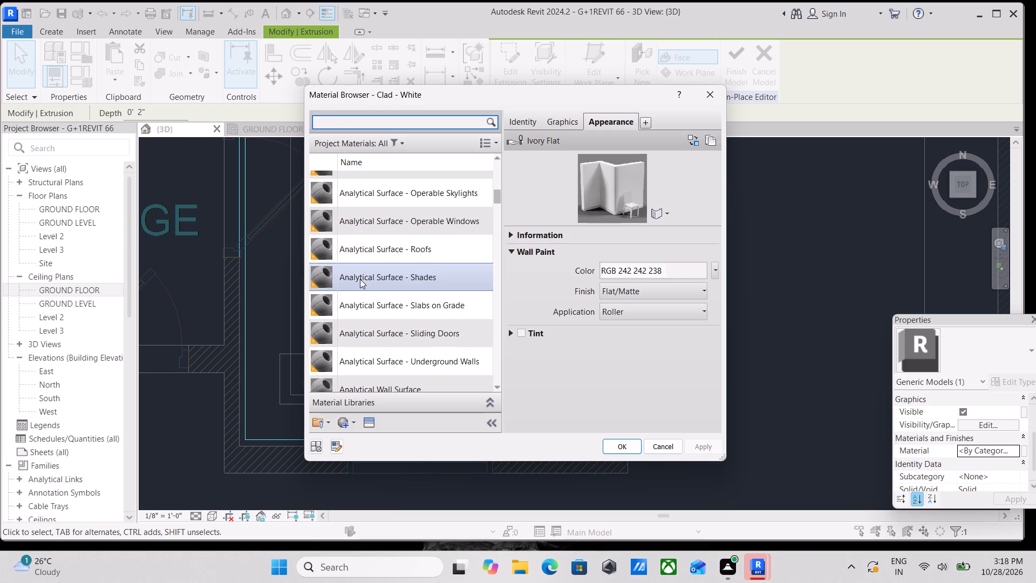
{"action": "scroll", "coordinate": [360, 279], "scroll_direction": "down", "scroll_amount": 16}
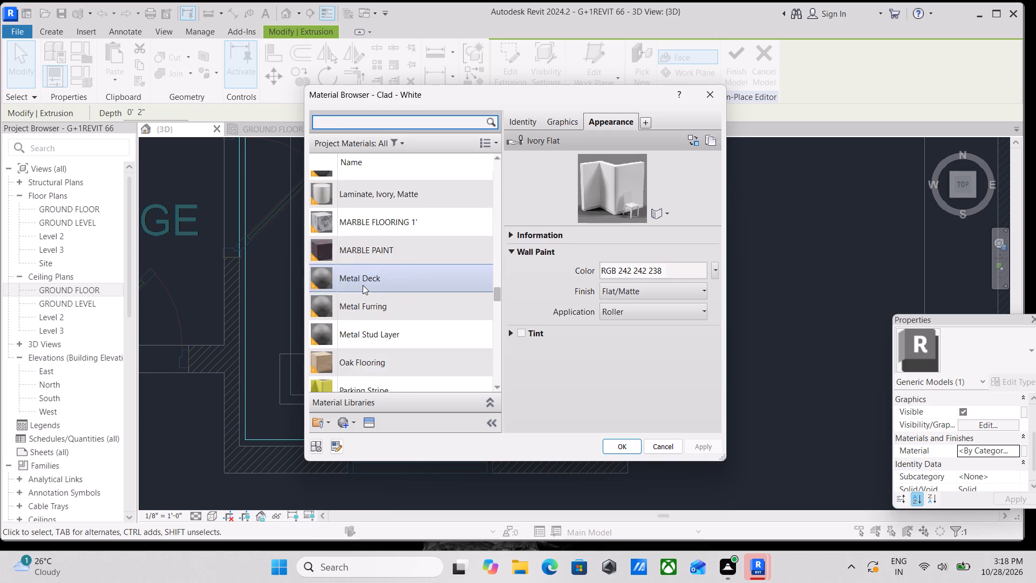
{"action": "scroll", "coordinate": [363, 285], "scroll_direction": "down", "scroll_amount": 5}
{"action": "scroll", "coordinate": [359, 345], "scroll_direction": "down", "scroll_amount": 5}
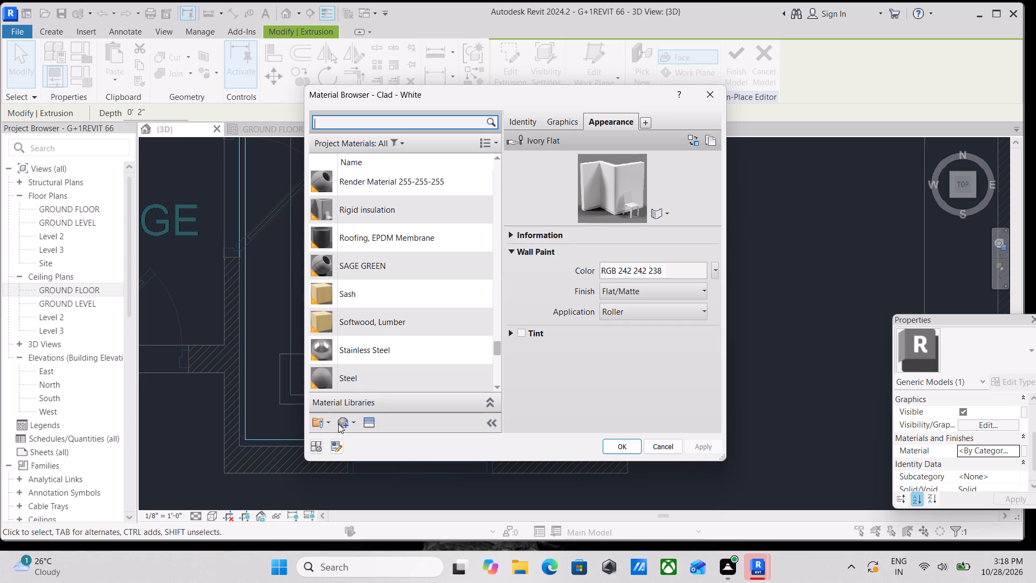
Create a new material and try to name it GLASS.
{"action": "left_click", "coordinate": [338, 424]}
{"action": "left_click", "coordinate": [372, 441]}
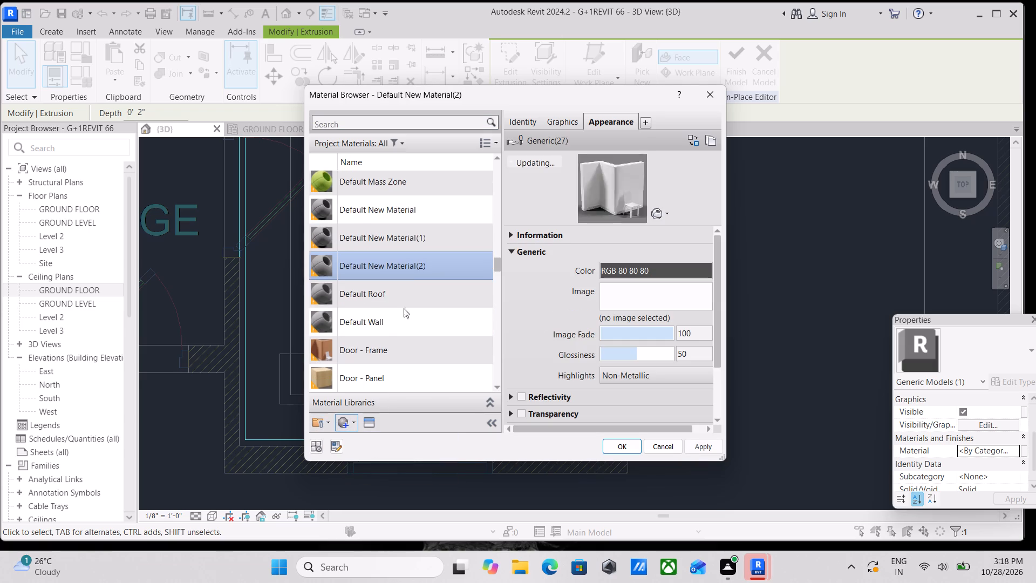
{"action": "right_click", "coordinate": [413, 266]}
{"action": "left_click", "coordinate": [444, 318]}
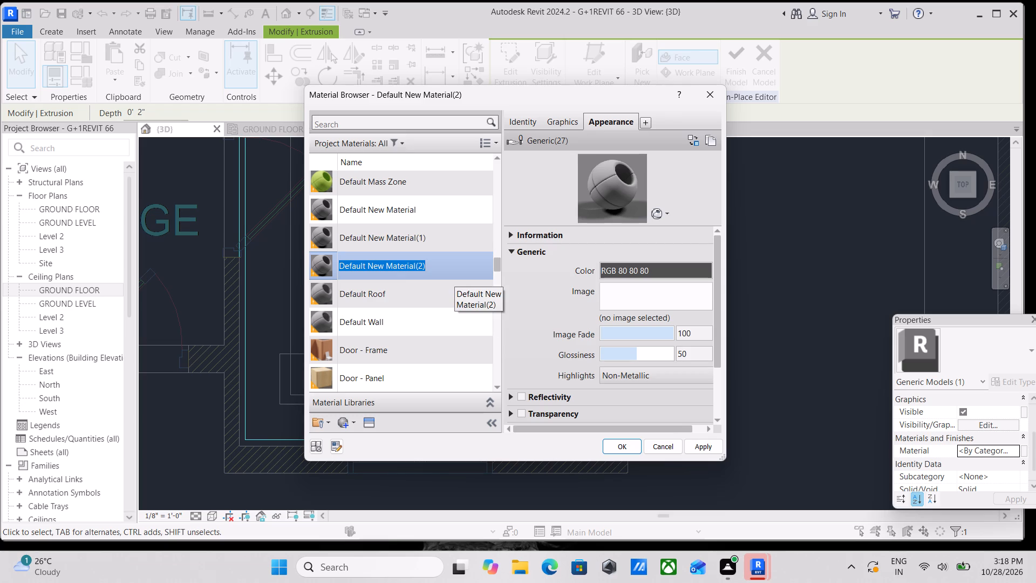
{"action": "type", "text": "GLASS"}
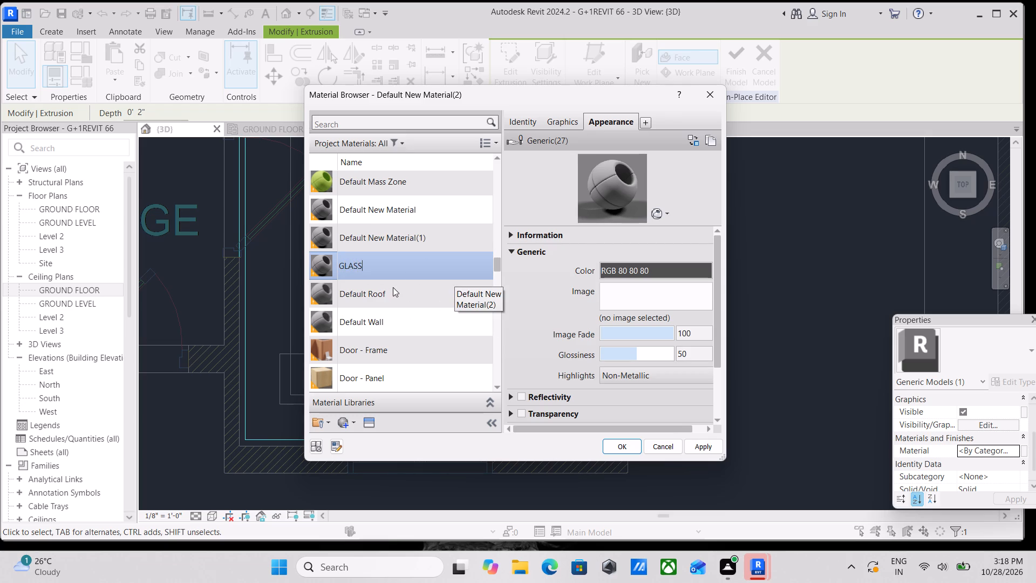
{"action": "left_click", "coordinate": [392, 268]}
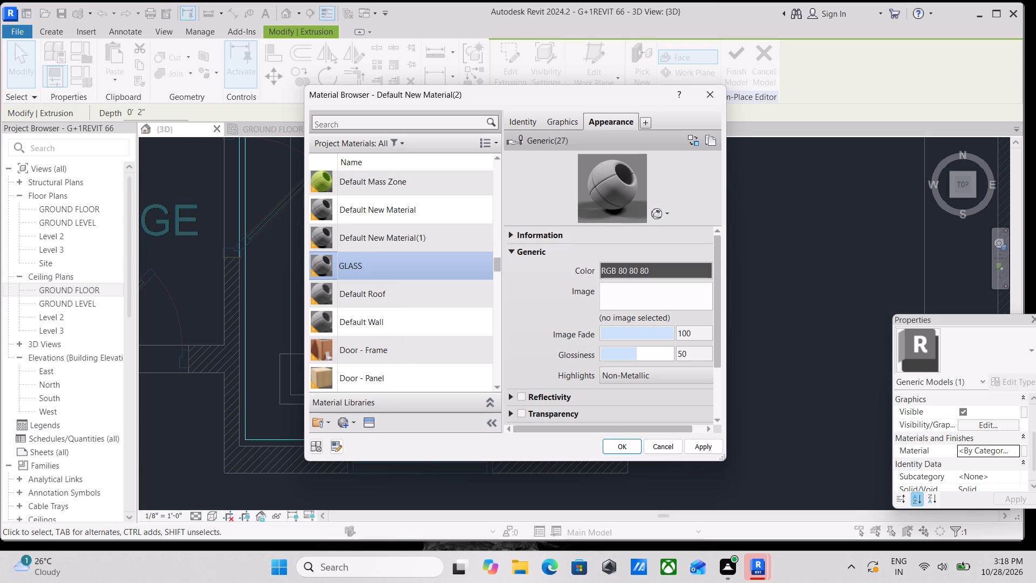
{"action": "left_click", "coordinate": [368, 423]}
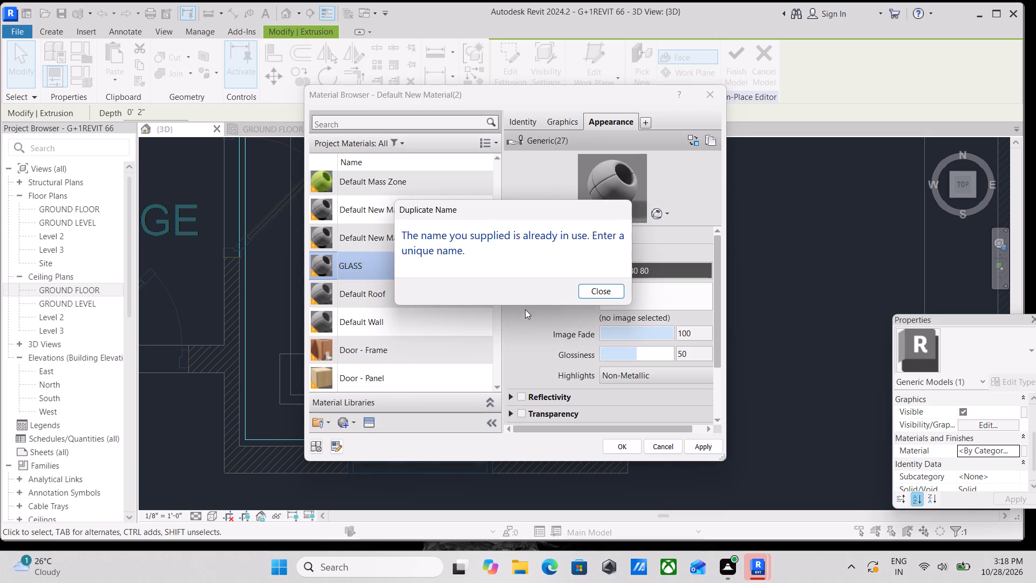
{"action": "left_click", "coordinate": [616, 288]}
{"action": "left_click", "coordinate": [378, 261]}
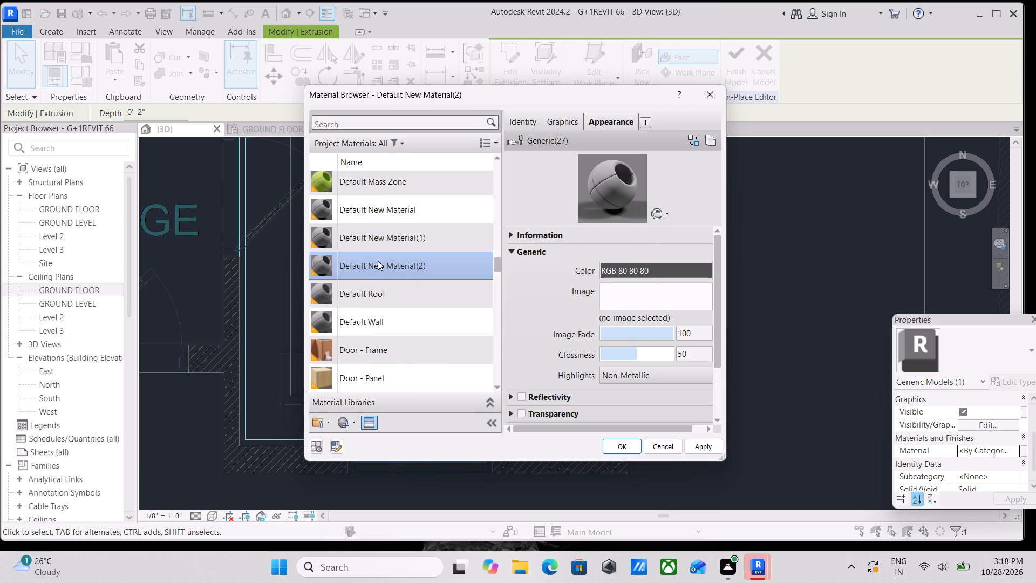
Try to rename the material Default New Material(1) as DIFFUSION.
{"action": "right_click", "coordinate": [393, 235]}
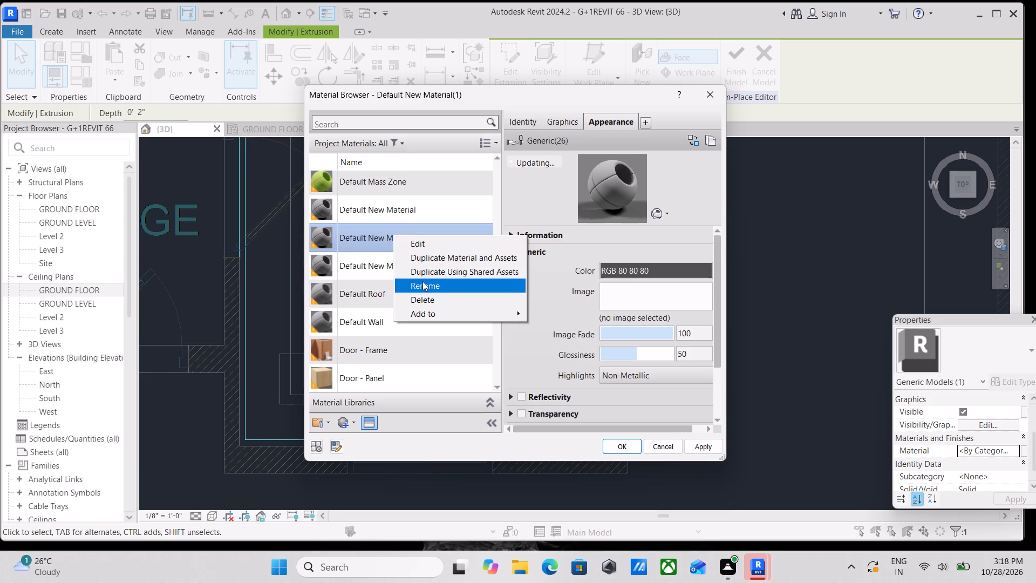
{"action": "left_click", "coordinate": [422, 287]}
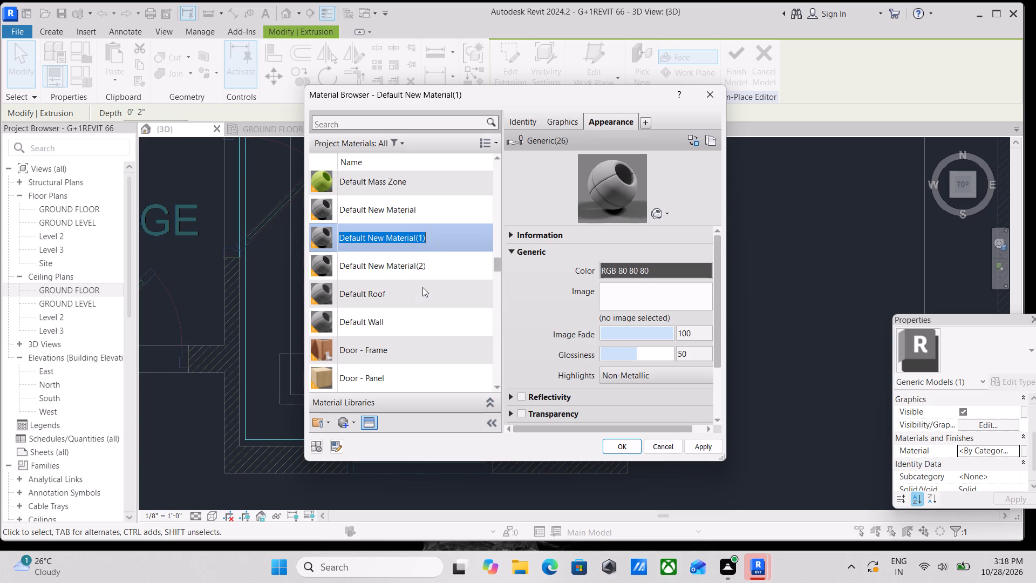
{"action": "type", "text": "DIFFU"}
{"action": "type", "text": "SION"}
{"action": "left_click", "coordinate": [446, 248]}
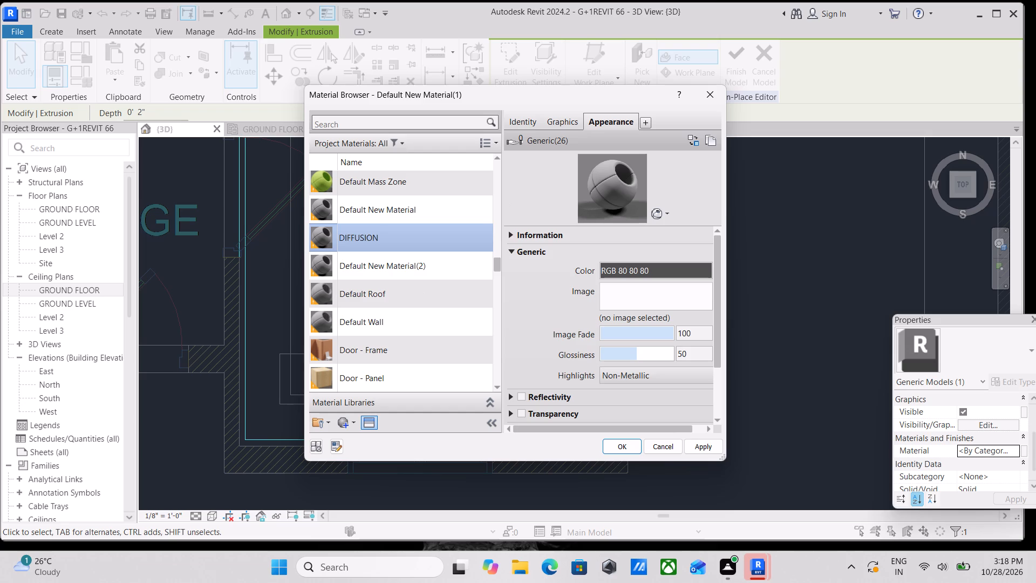
Enable Self Illumination in the appearance of Default New Material(1), with the white filter color RGB 255 255 255.
{"action": "scroll", "coordinate": [634, 324], "scroll_direction": "down", "scroll_amount": 1}
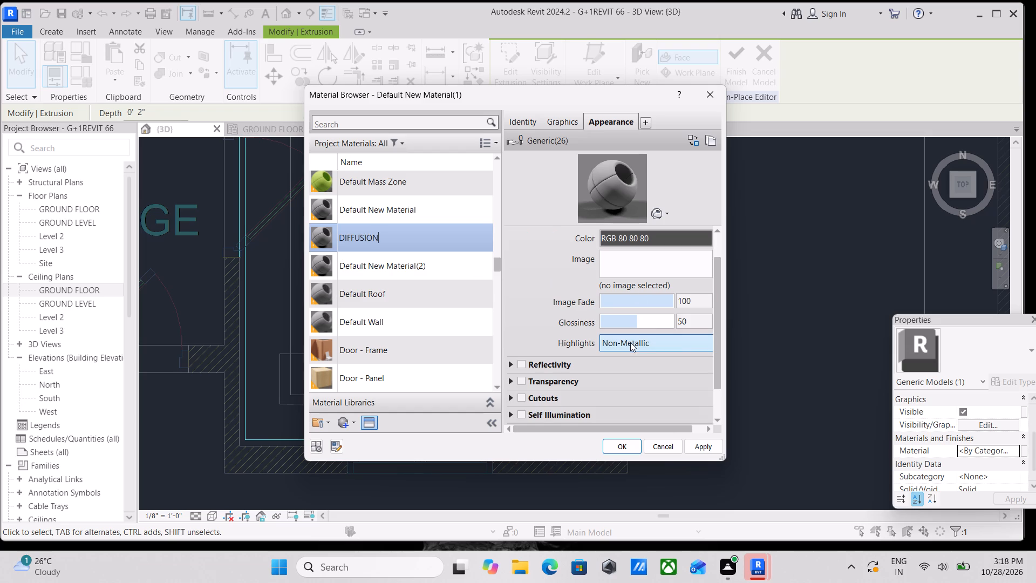
{"action": "scroll", "coordinate": [617, 335], "scroll_direction": "up", "scroll_amount": 2}
{"action": "scroll", "coordinate": [533, 353], "scroll_direction": "down", "scroll_amount": 2}
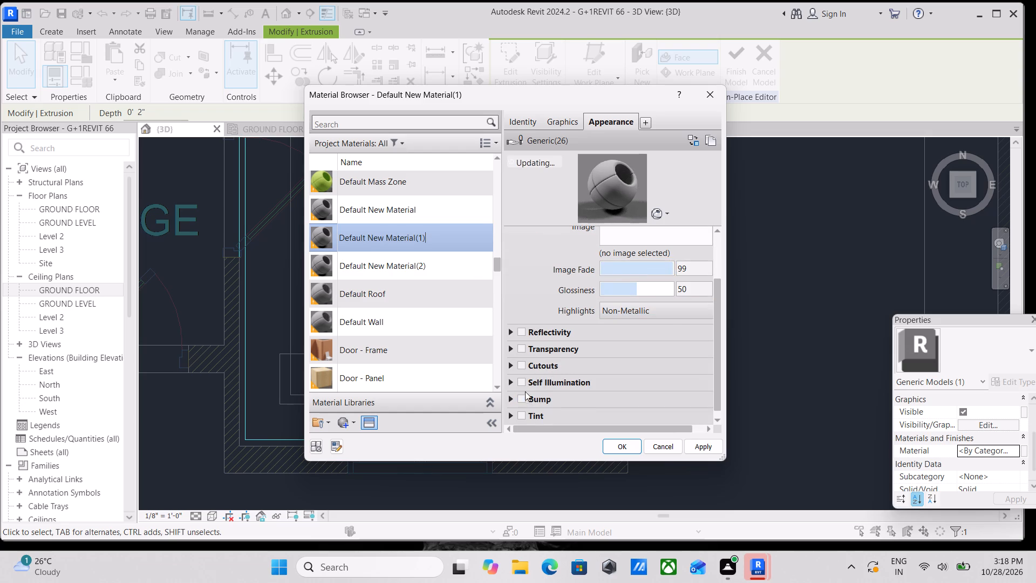
{"action": "left_click", "coordinate": [519, 384]}
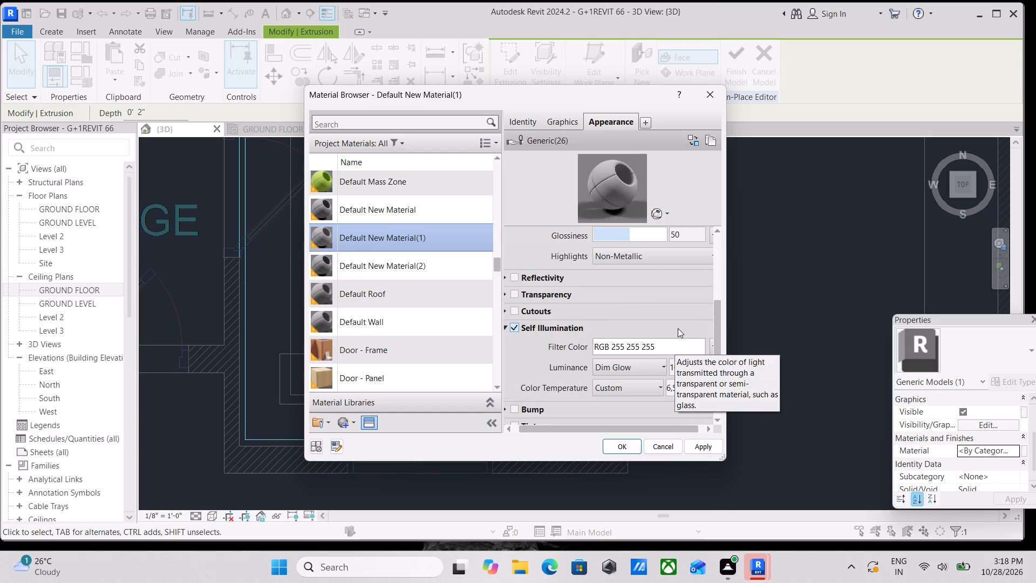
{"action": "left_click", "coordinate": [683, 259]}
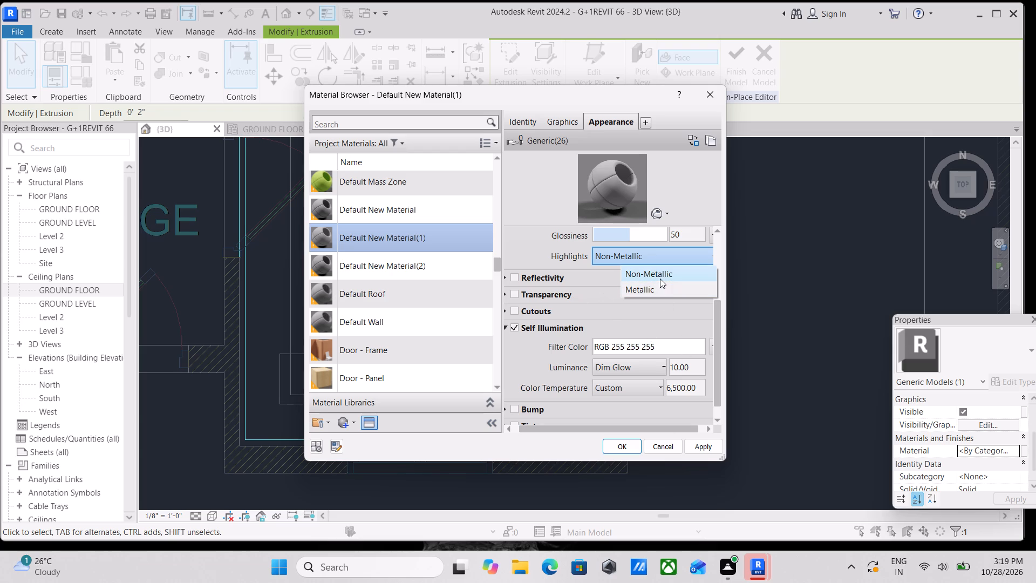
{"action": "left_click", "coordinate": [669, 344]}
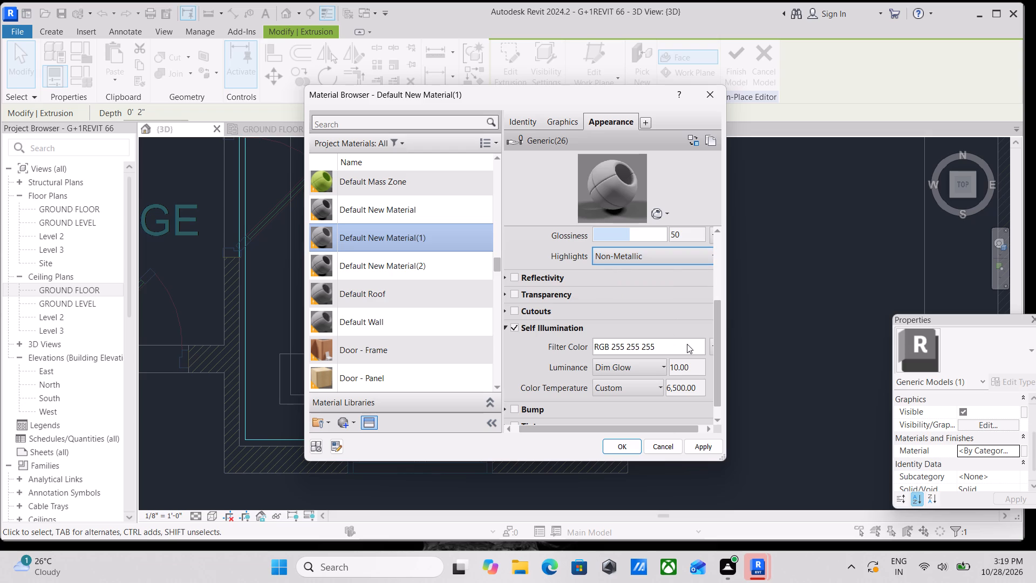
{"action": "left_click", "coordinate": [687, 344]}
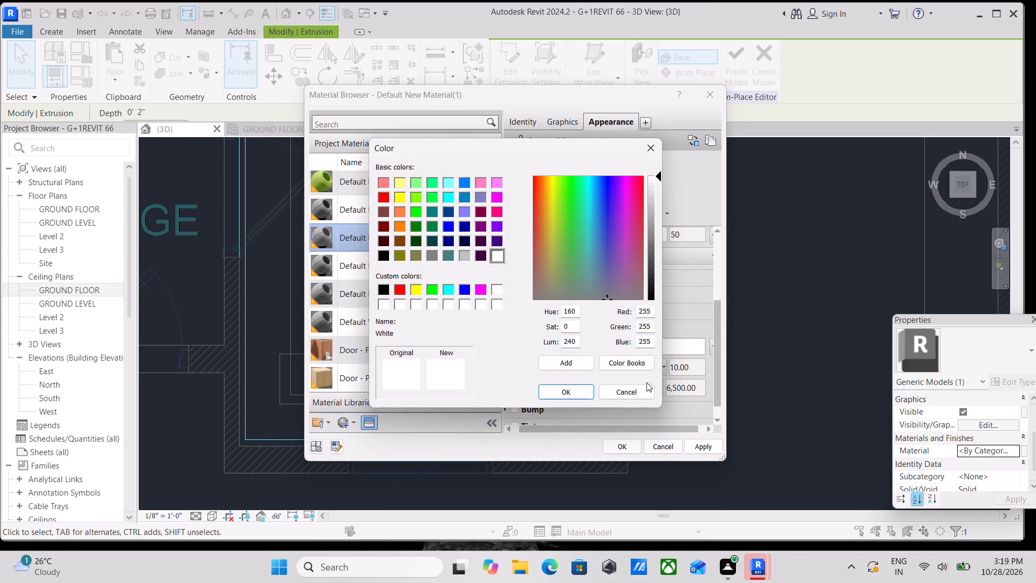
{"action": "left_click", "coordinate": [551, 392]}
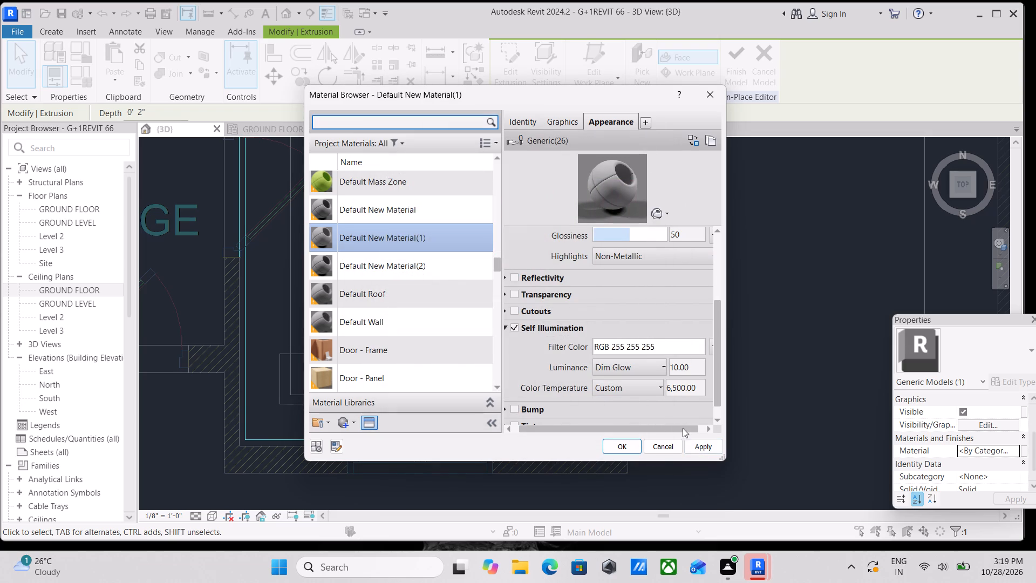
Set the material's self-illumination luminance to Dim Glow and its color temperature to Moonlight.
{"action": "scroll", "coordinate": [604, 344], "scroll_direction": "down", "scroll_amount": 1}
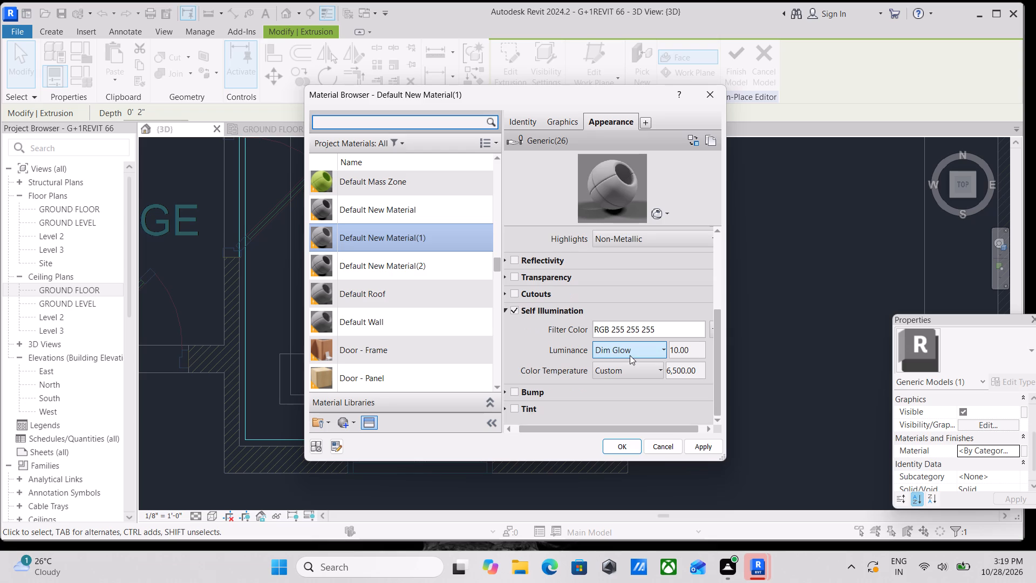
{"action": "left_click", "coordinate": [651, 348]}
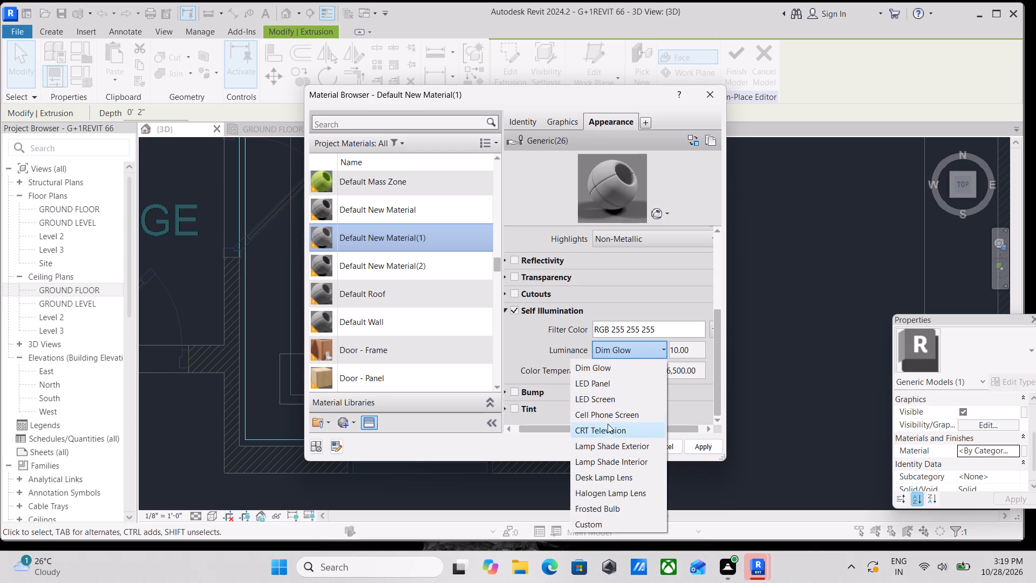
{"action": "scroll", "coordinate": [604, 509], "scroll_direction": "down", "scroll_amount": 2}
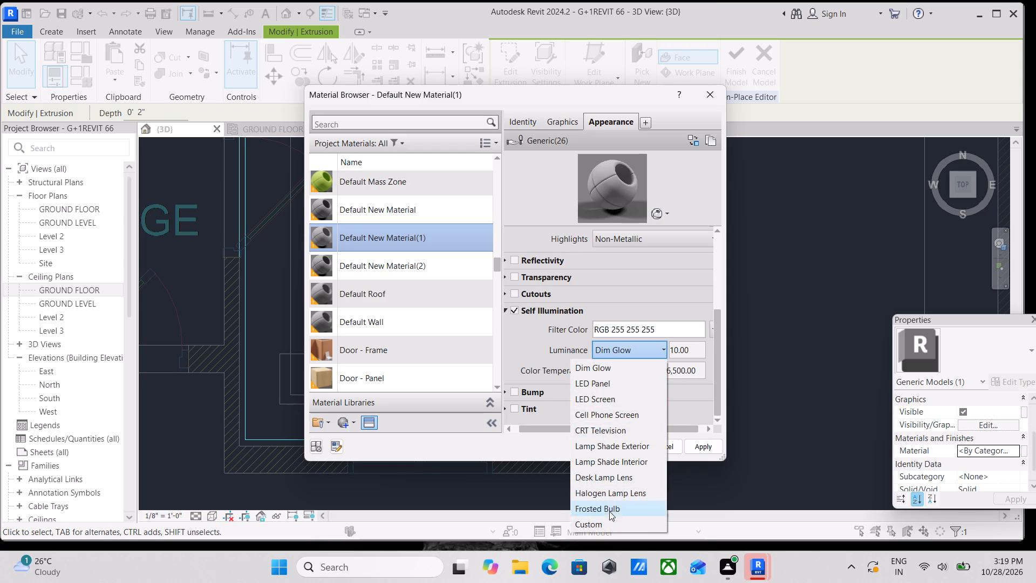
{"action": "left_click", "coordinate": [614, 367]}
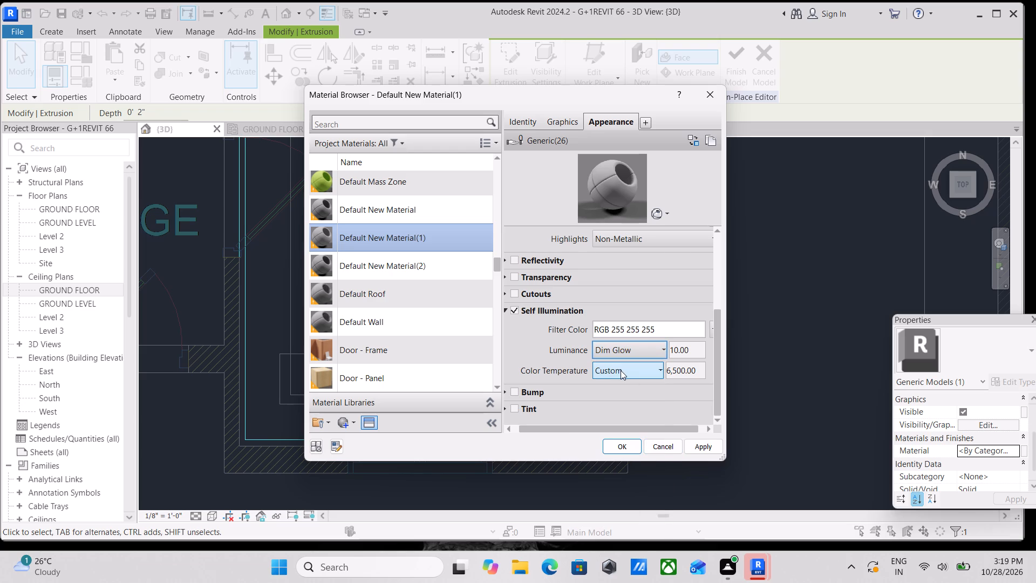
{"action": "left_click", "coordinate": [621, 370]}
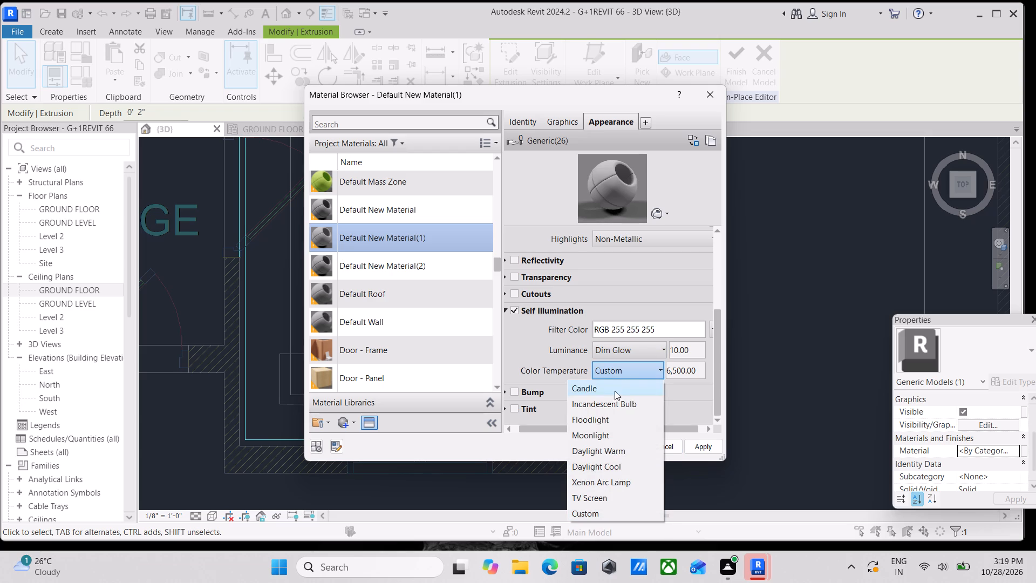
{"action": "left_click", "coordinate": [595, 433]}
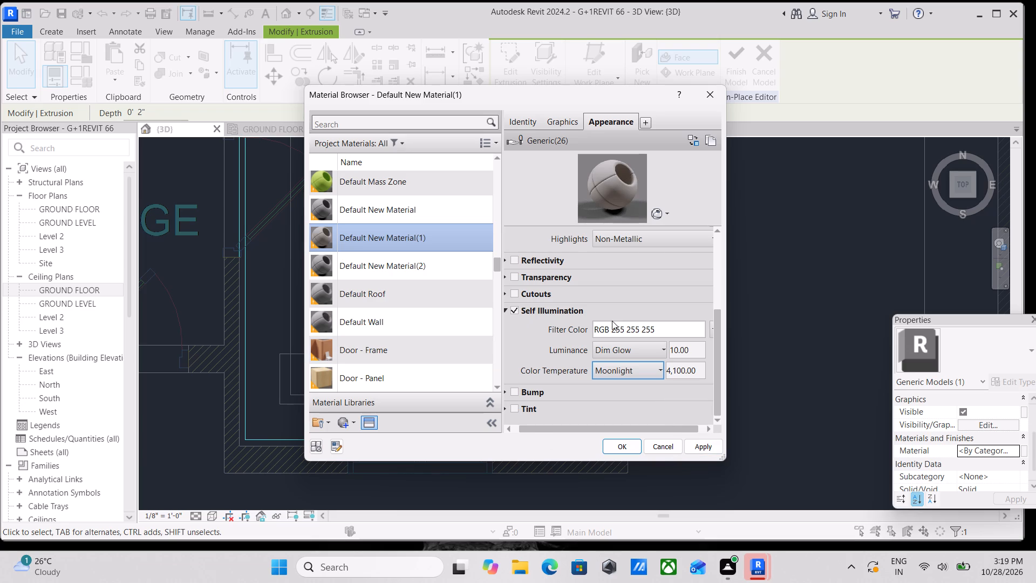
{"action": "scroll", "coordinate": [578, 402], "scroll_direction": "down", "scroll_amount": 2}
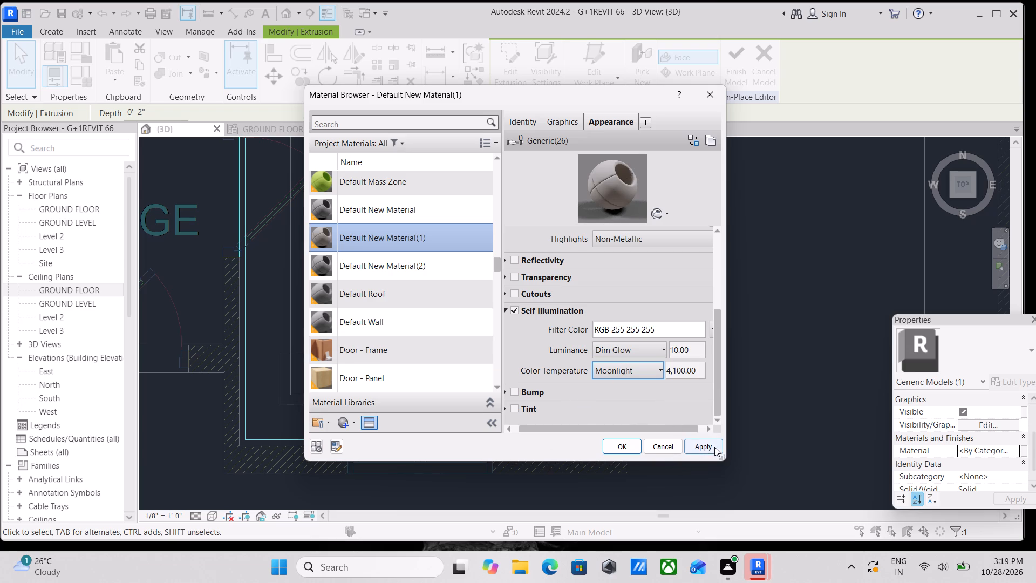
Apply Default New Material(1) to the bedroom perimeter extrusion and finish the in-place model.
{"action": "left_click", "coordinate": [707, 448]}
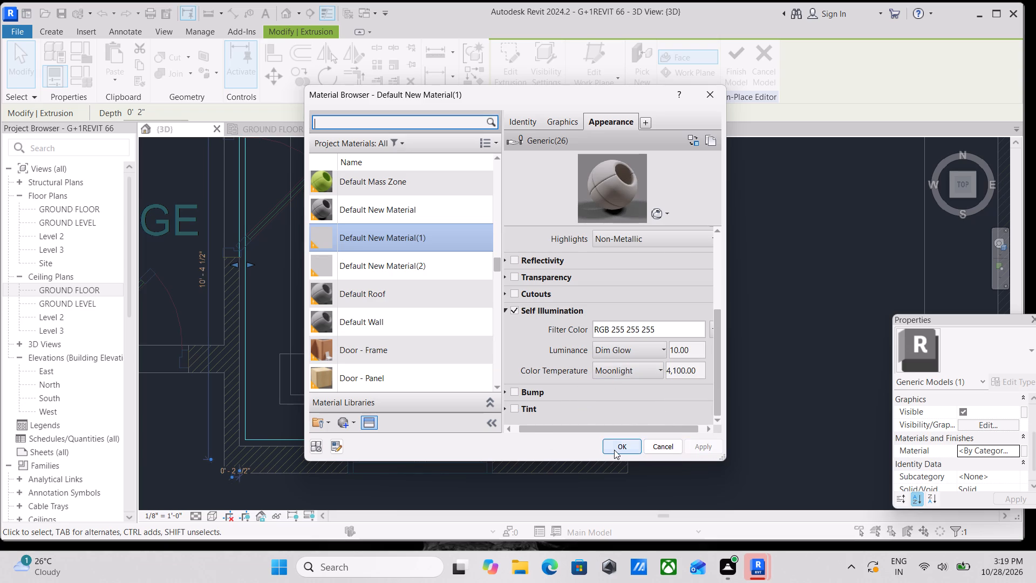
{"action": "left_click", "coordinate": [614, 450]}
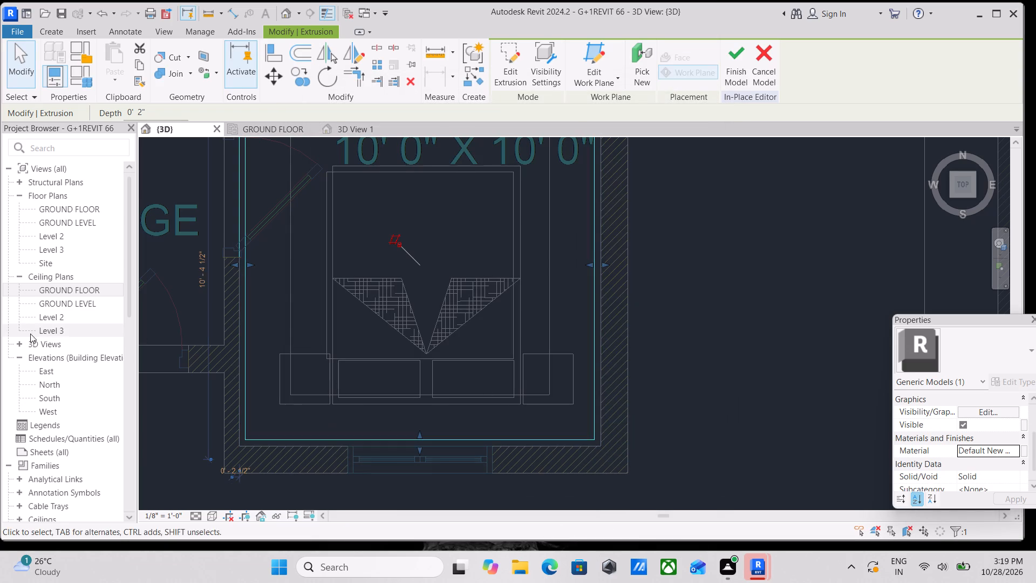
{"action": "left_click", "coordinate": [739, 53]}
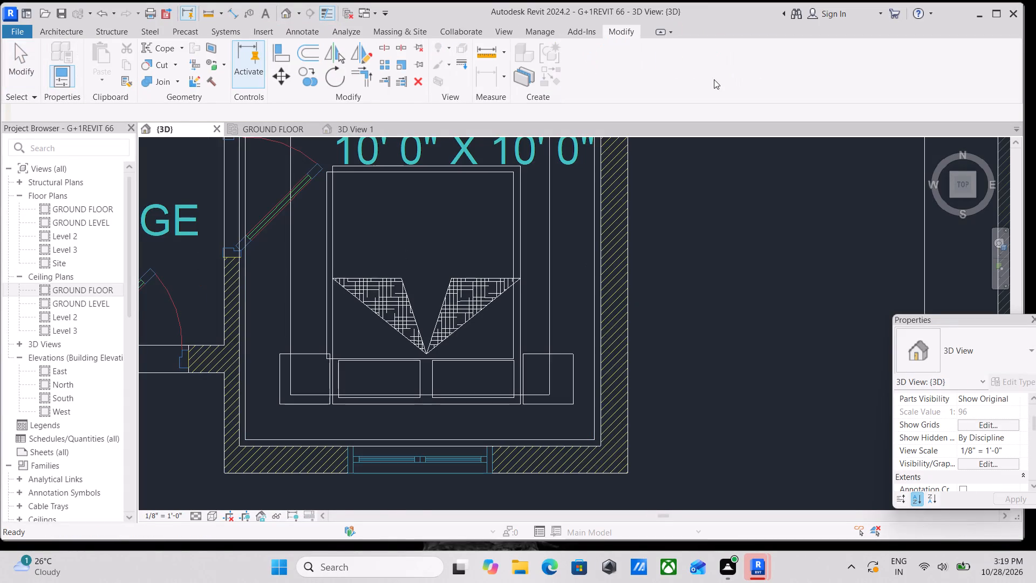
Check the bedroom perimeter and stepped ceiling in the {3D} view, the GROUND FLOOR ceiling plan and the 3D View 1 camera view.
{"action": "scroll", "coordinate": [397, 248], "scroll_direction": "down", "scroll_amount": 1}
{"action": "middle_click_drag", "start_coordinate": [397, 248], "coordinate": [494, 230]}
{"action": "scroll", "coordinate": [422, 240], "scroll_direction": "down", "scroll_amount": 3}
{"action": "middle_click_drag", "start_coordinate": [419, 240], "coordinate": [430, 240]}
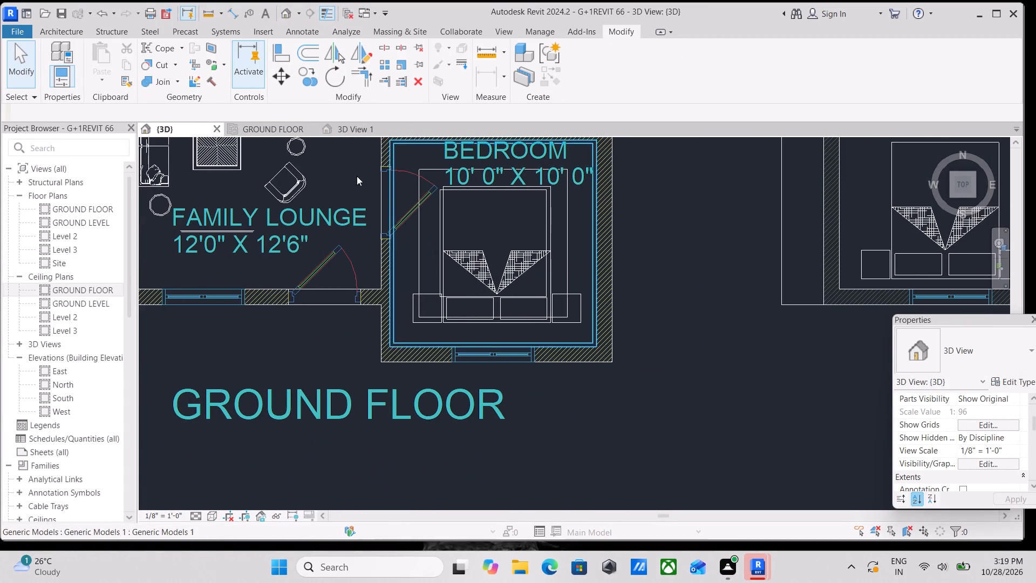
{"action": "left_click", "coordinate": [257, 126]}
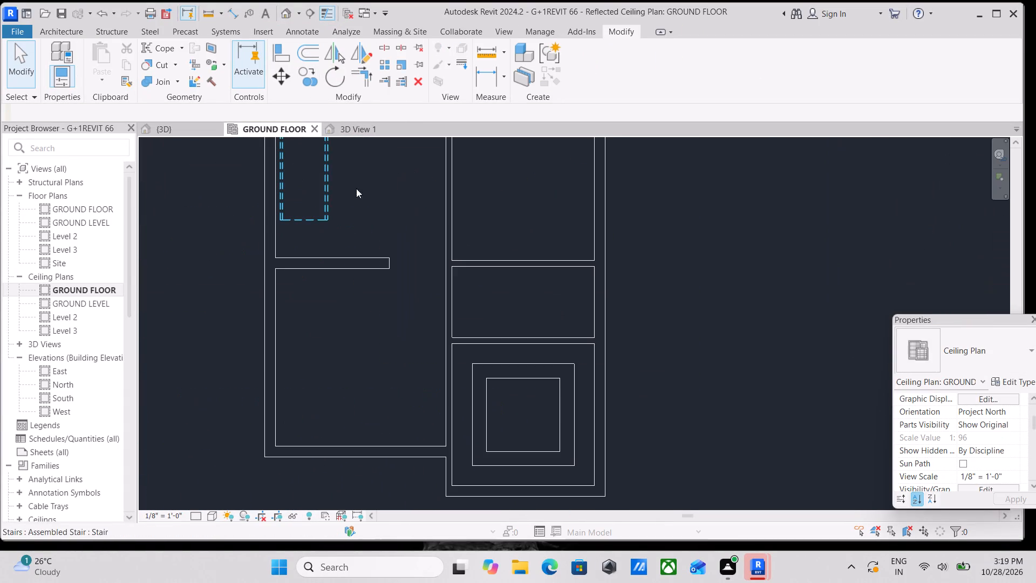
{"action": "left_click", "coordinate": [365, 125]}
{"action": "scroll", "coordinate": [479, 229], "scroll_direction": "down", "scroll_amount": 1}
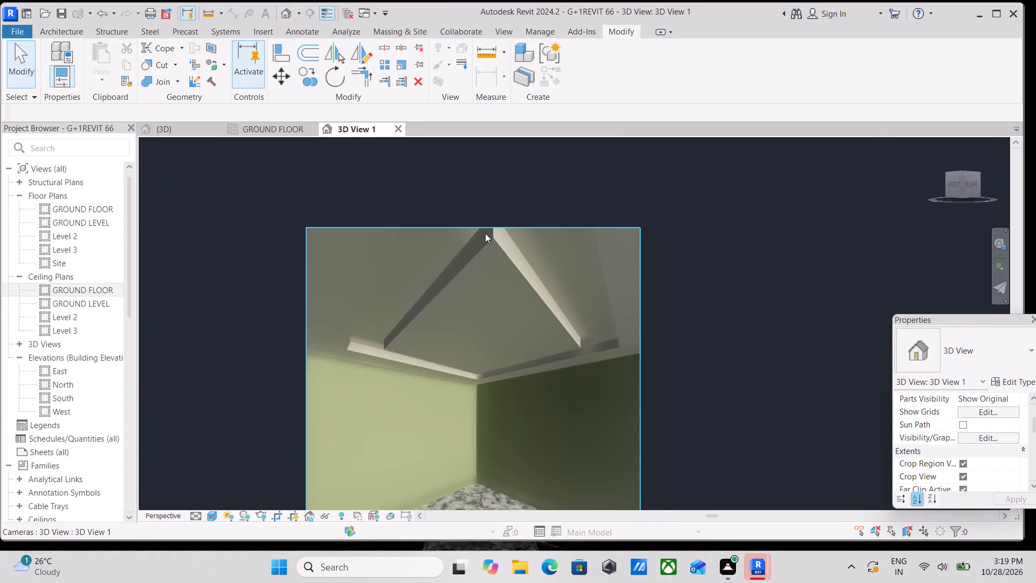
{"action": "scroll", "coordinate": [479, 256], "scroll_direction": "down", "scroll_amount": 1}
{"action": "middle_click_drag", "start_coordinate": [479, 256], "coordinate": [489, 187]}
{"action": "scroll", "coordinate": [487, 220], "scroll_direction": "down", "scroll_amount": 1}
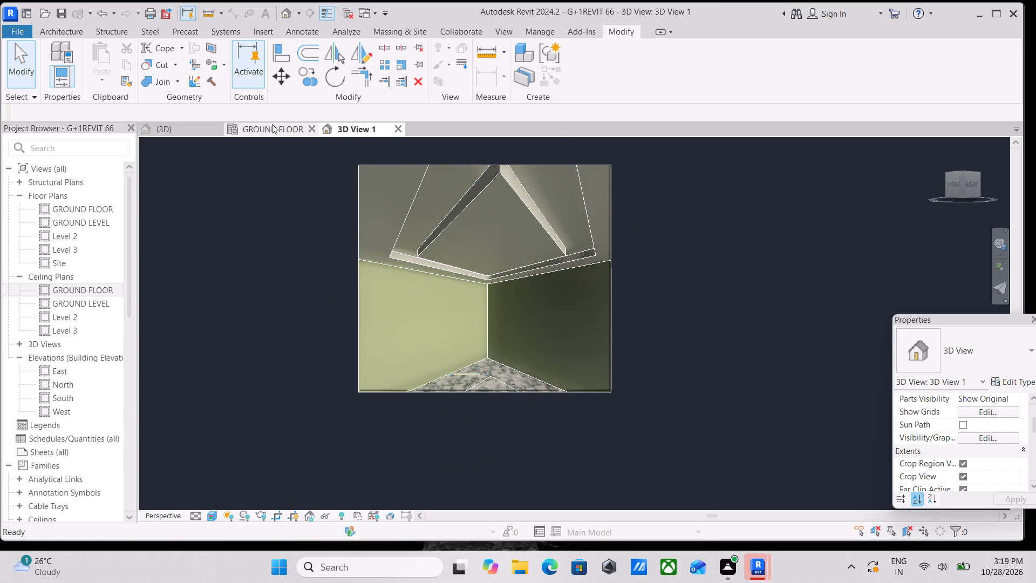
{"action": "left_click", "coordinate": [272, 124]}
{"action": "scroll", "coordinate": [360, 254], "scroll_direction": "down", "scroll_amount": 1}
{"action": "middle_click_drag", "start_coordinate": [369, 252], "coordinate": [380, 200]}
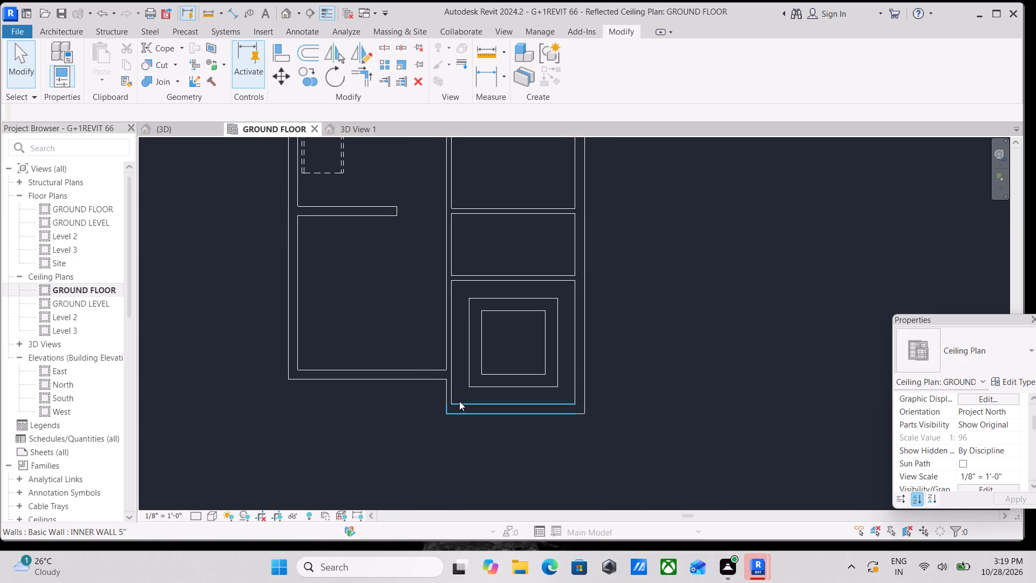
{"action": "left_click", "coordinate": [192, 126]}
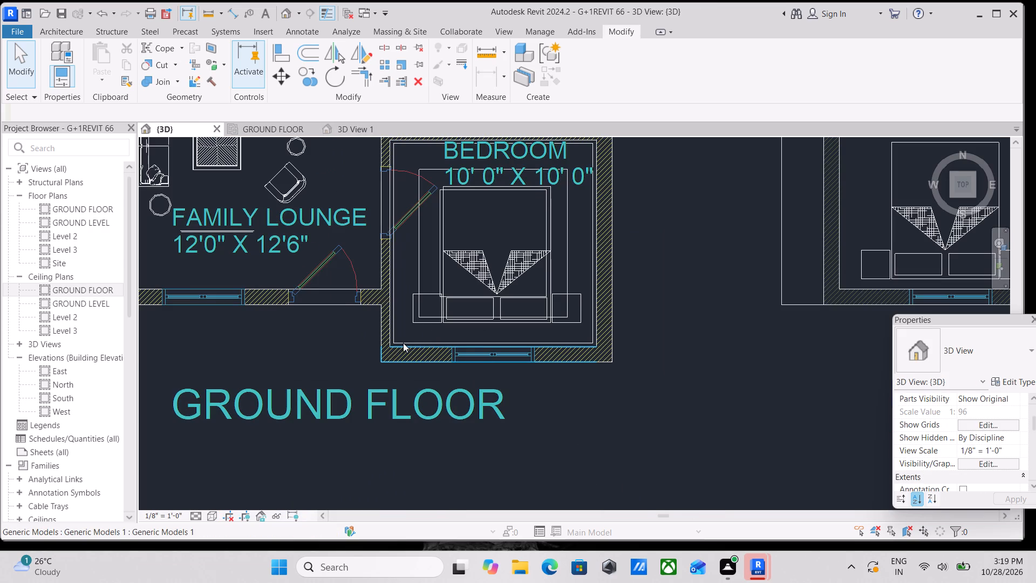
{"action": "scroll", "coordinate": [192, 332], "scroll_direction": "down", "scroll_amount": 2}
{"action": "middle_click_drag", "start_coordinate": [191, 329], "coordinate": [264, 328]}
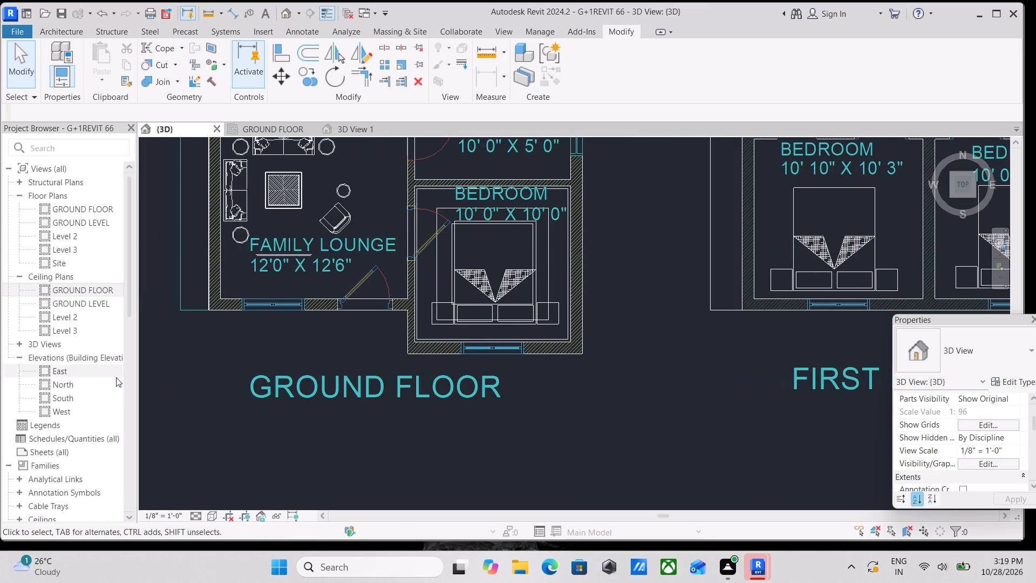
Enable the section box for the {3D} view.
{"action": "scroll", "coordinate": [78, 409], "scroll_direction": "down", "scroll_amount": 3}
{"action": "scroll", "coordinate": [67, 425], "scroll_direction": "up", "scroll_amount": 1}
{"action": "scroll", "coordinate": [977, 448], "scroll_direction": "down", "scroll_amount": 2}
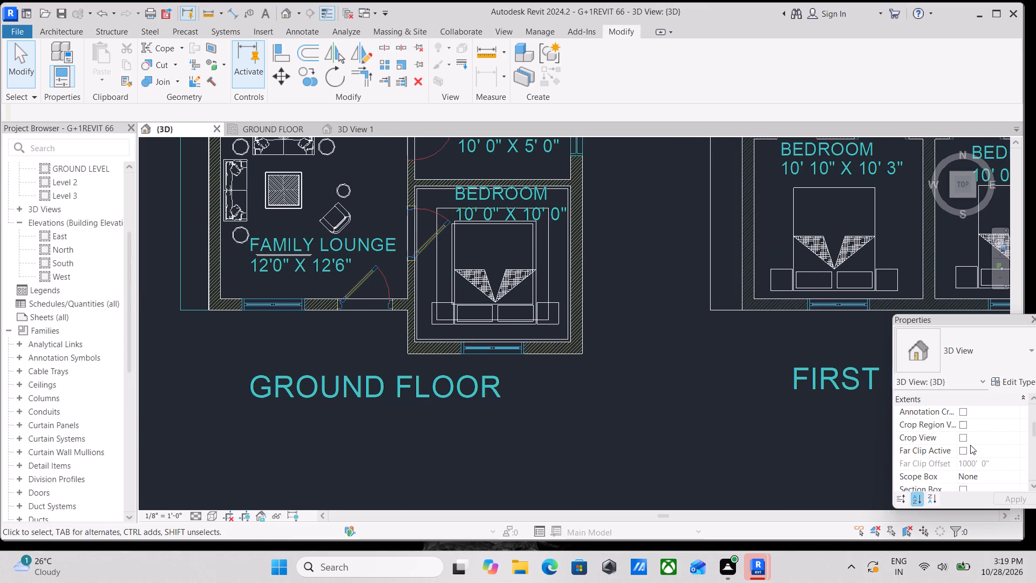
{"action": "scroll", "coordinate": [969, 444], "scroll_direction": "down", "scroll_amount": 3}
{"action": "scroll", "coordinate": [969, 444], "scroll_direction": "up", "scroll_amount": 1}
{"action": "scroll", "coordinate": [969, 444], "scroll_direction": "down", "scroll_amount": 2}
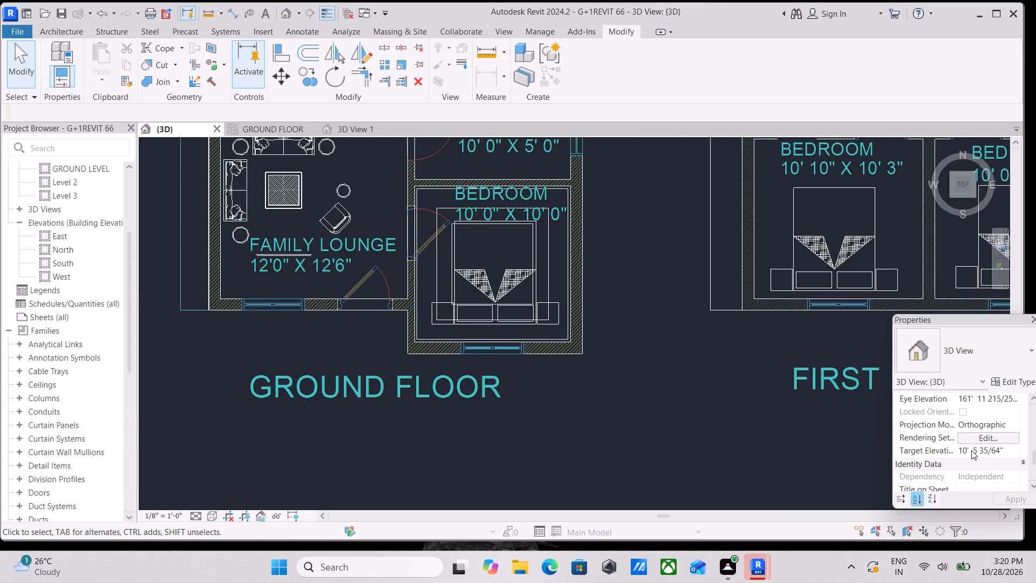
{"action": "scroll", "coordinate": [971, 450], "scroll_direction": "down", "scroll_amount": 4}
{"action": "scroll", "coordinate": [976, 464], "scroll_direction": "up", "scroll_amount": 2}
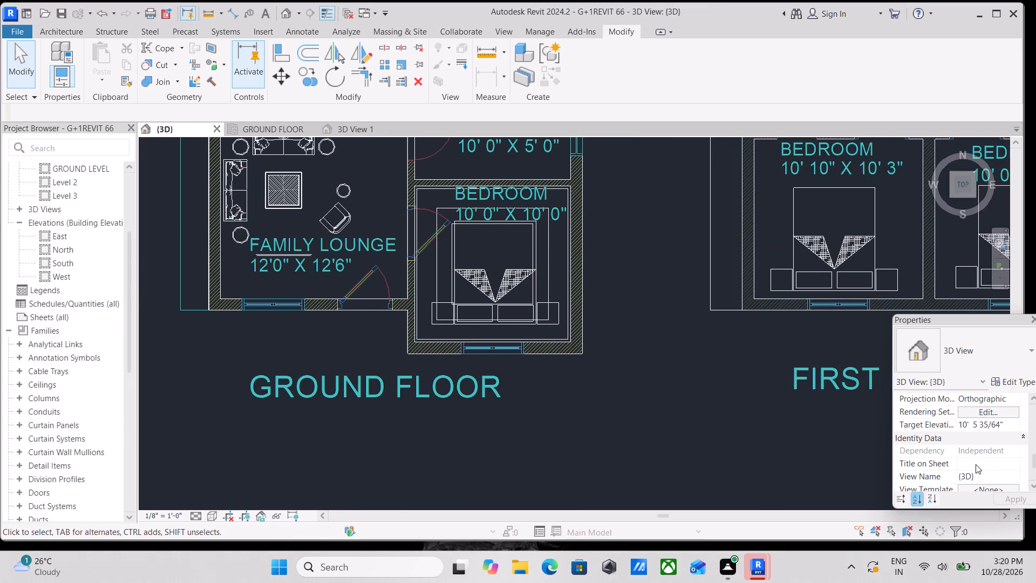
{"action": "scroll", "coordinate": [974, 458], "scroll_direction": "up", "scroll_amount": 8}
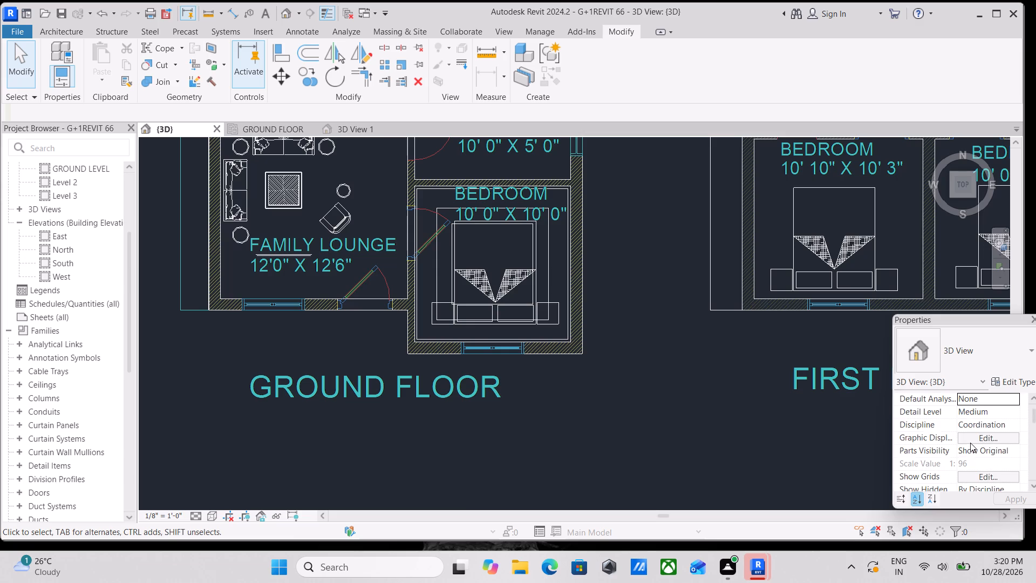
{"action": "scroll", "coordinate": [970, 443], "scroll_direction": "down", "scroll_amount": 2}
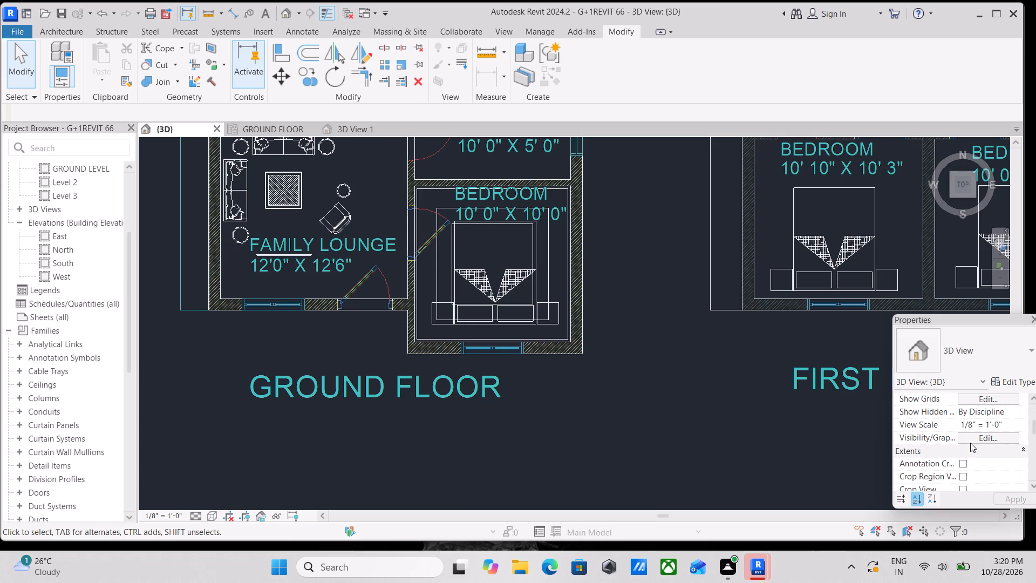
{"action": "scroll", "coordinate": [970, 443], "scroll_direction": "up", "scroll_amount": 5}
{"action": "scroll", "coordinate": [960, 429], "scroll_direction": "down", "scroll_amount": 1}
{"action": "scroll", "coordinate": [1005, 443], "scroll_direction": "down", "scroll_amount": 2}
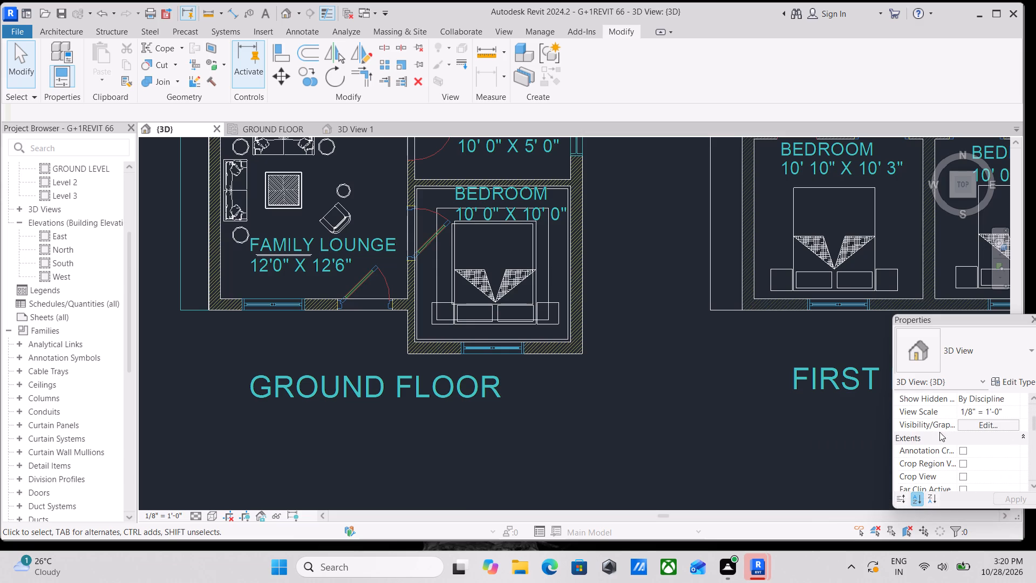
{"action": "scroll", "coordinate": [944, 421], "scroll_direction": "down", "scroll_amount": 1}
{"action": "scroll", "coordinate": [944, 422], "scroll_direction": "up", "scroll_amount": 3}
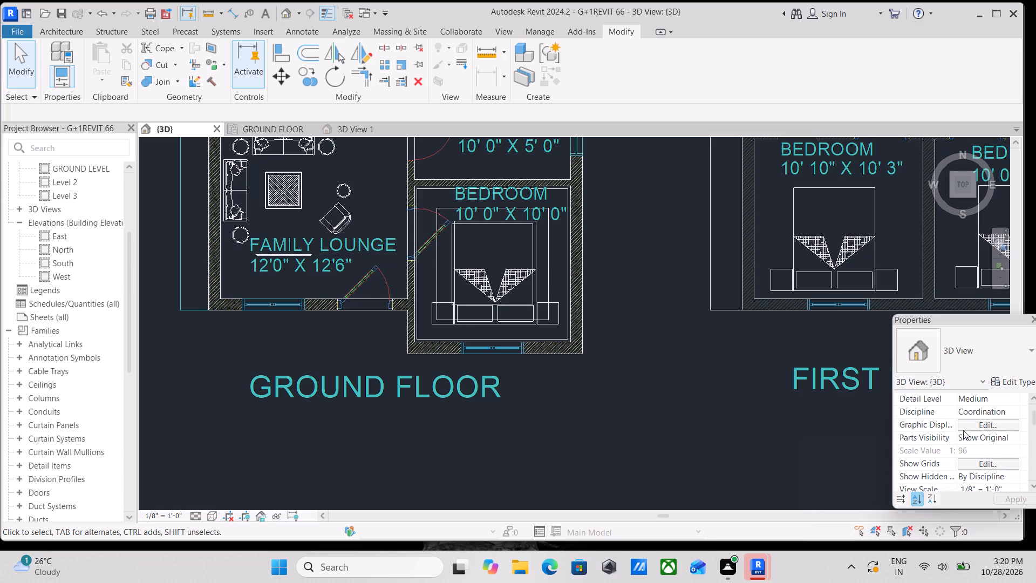
{"action": "scroll", "coordinate": [966, 452], "scroll_direction": "down", "scroll_amount": 3}
{"action": "scroll", "coordinate": [966, 452], "scroll_direction": "up", "scroll_amount": 1}
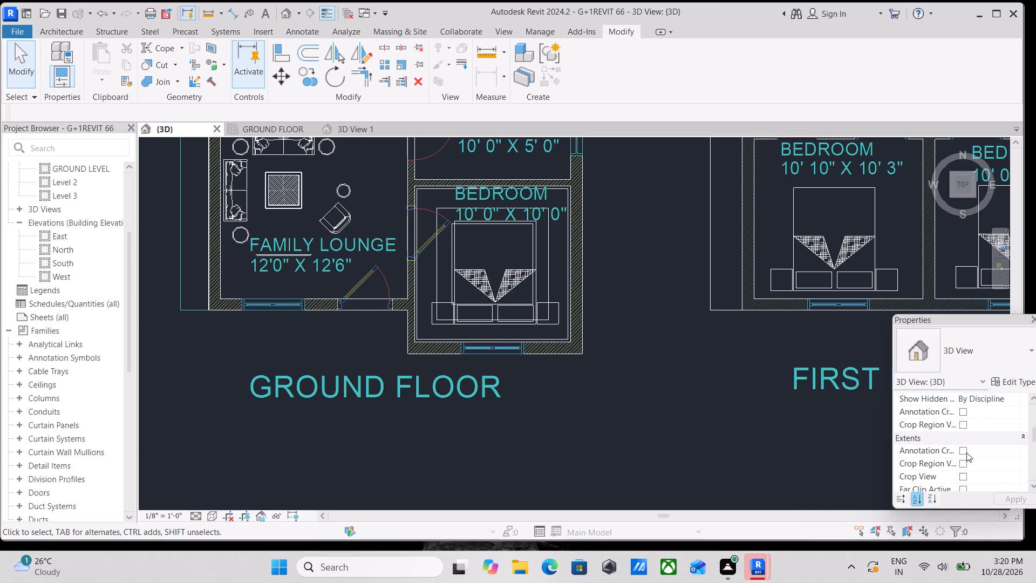
{"action": "scroll", "coordinate": [972, 440], "scroll_direction": "up", "scroll_amount": 3}
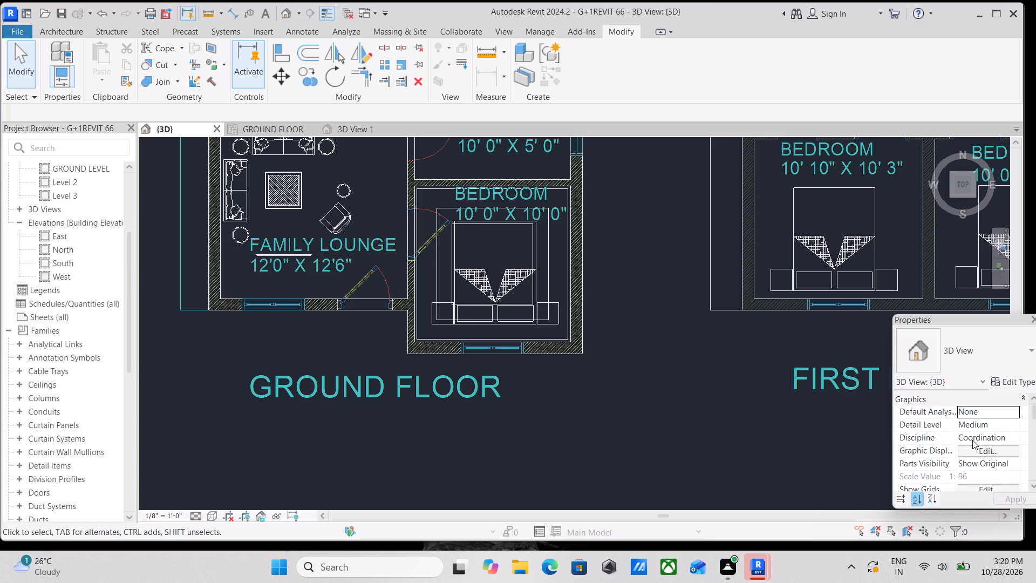
{"action": "scroll", "coordinate": [946, 447], "scroll_direction": "down", "scroll_amount": 5}
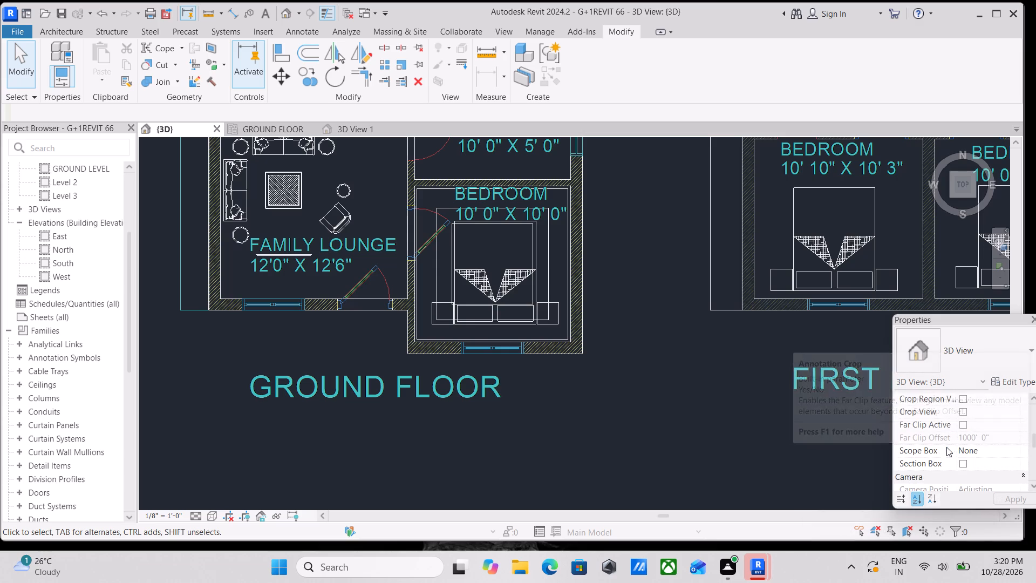
{"action": "left_click", "coordinate": [960, 461]}
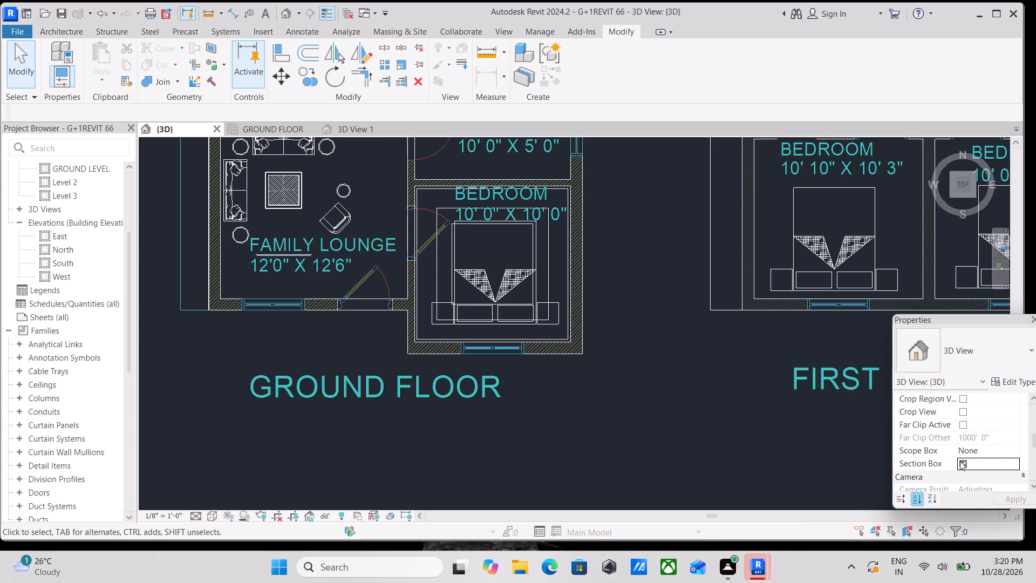
Temporarily hide the imported G+1 FLOOR PLAN.dwg drawings in the {3D} view, leaving only the modelled house.
{"action": "scroll", "coordinate": [419, 417], "scroll_direction": "down", "scroll_amount": 2}
{"action": "middle_click_drag", "start_coordinate": [428, 411], "coordinate": [565, 467]}
{"action": "scroll", "coordinate": [431, 409], "scroll_direction": "down", "scroll_amount": 2}
{"action": "middle_click_drag", "start_coordinate": [431, 409], "coordinate": [435, 424]}
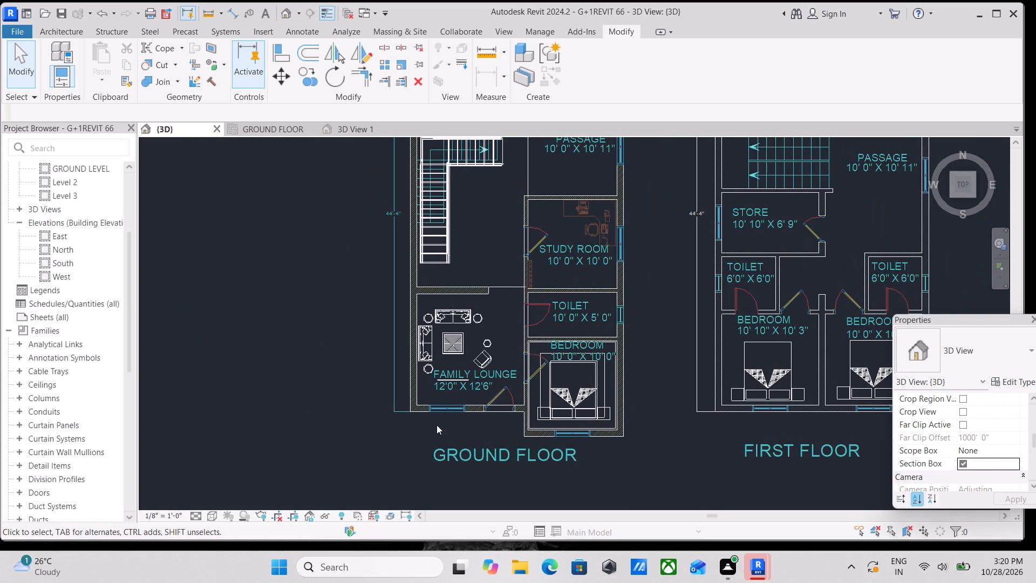
{"action": "scroll", "coordinate": [414, 354], "scroll_direction": "down", "scroll_amount": 1}
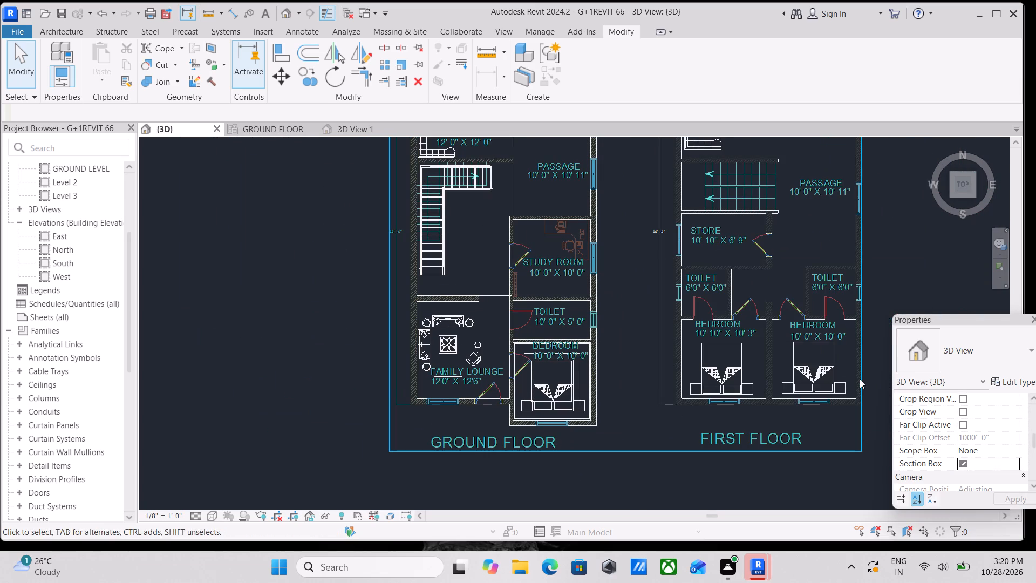
{"action": "left_click", "coordinate": [860, 379]}
{"action": "middle_click_drag", "start_coordinate": [506, 370], "coordinate": [544, 444]}
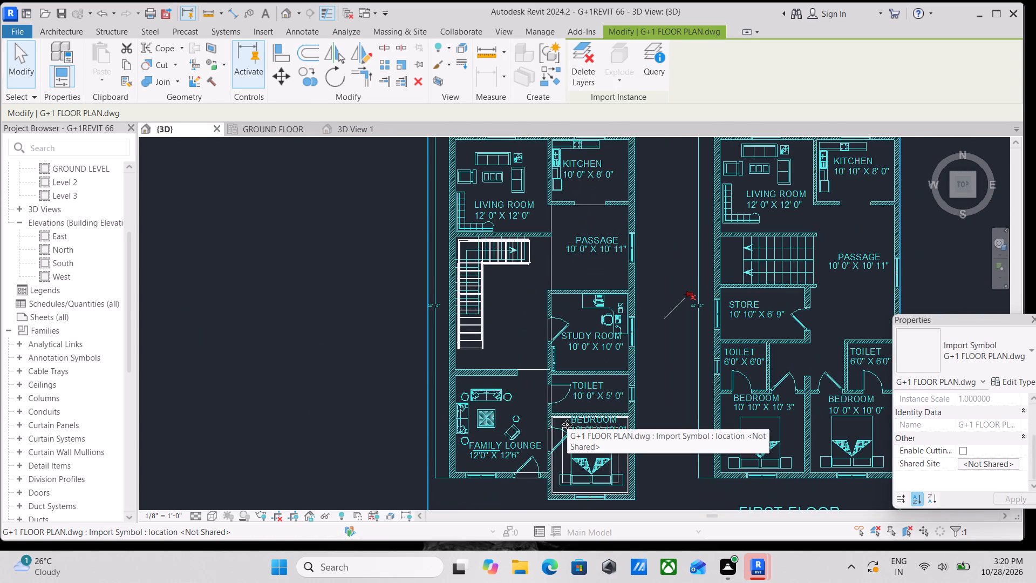
{"action": "type", "text": "HH"}
{"action": "scroll", "coordinate": [645, 363], "scroll_direction": "down", "scroll_amount": 2}
{"action": "middle_click_drag", "start_coordinate": [645, 363], "coordinate": [573, 357]}
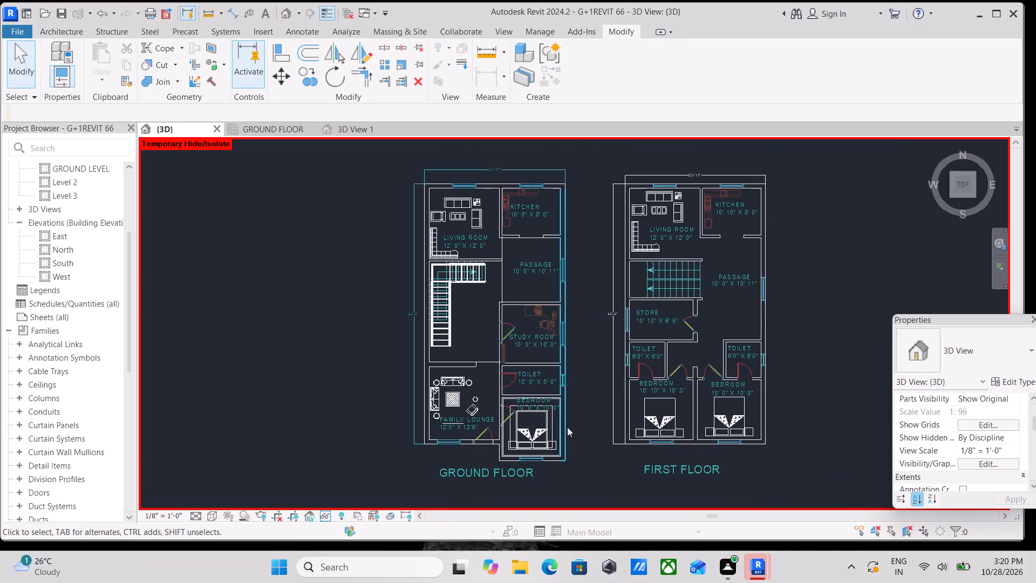
{"action": "middle_click_drag", "start_coordinate": [562, 419], "coordinate": [500, 384]}
{"action": "left_click", "coordinate": [698, 406]}
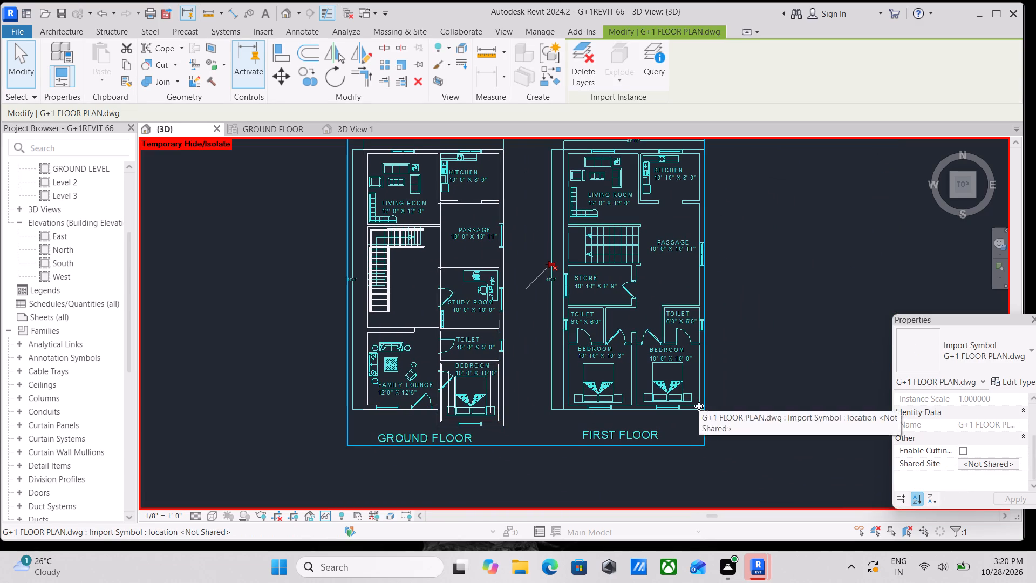
{"action": "type", "text": "HH"}
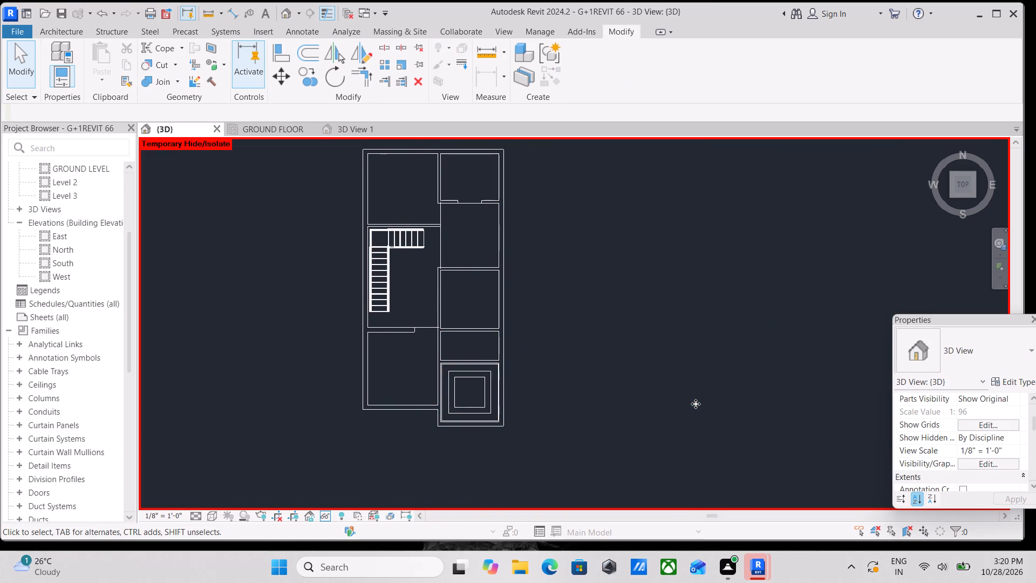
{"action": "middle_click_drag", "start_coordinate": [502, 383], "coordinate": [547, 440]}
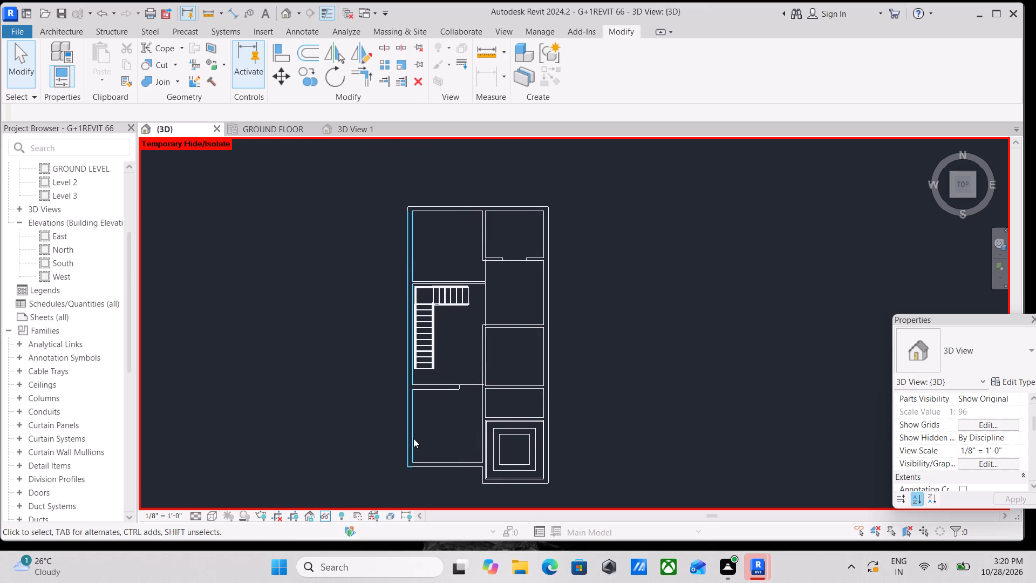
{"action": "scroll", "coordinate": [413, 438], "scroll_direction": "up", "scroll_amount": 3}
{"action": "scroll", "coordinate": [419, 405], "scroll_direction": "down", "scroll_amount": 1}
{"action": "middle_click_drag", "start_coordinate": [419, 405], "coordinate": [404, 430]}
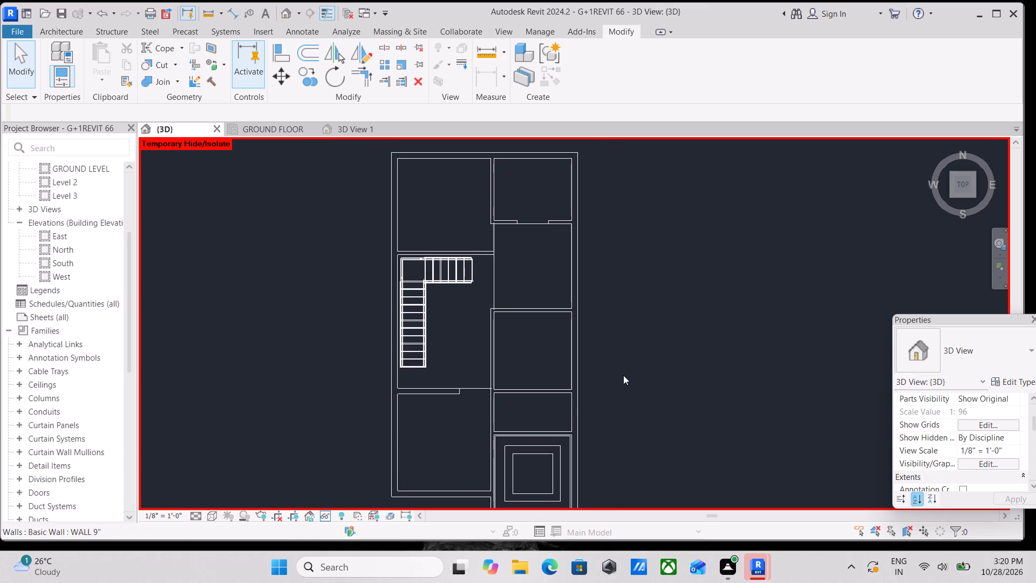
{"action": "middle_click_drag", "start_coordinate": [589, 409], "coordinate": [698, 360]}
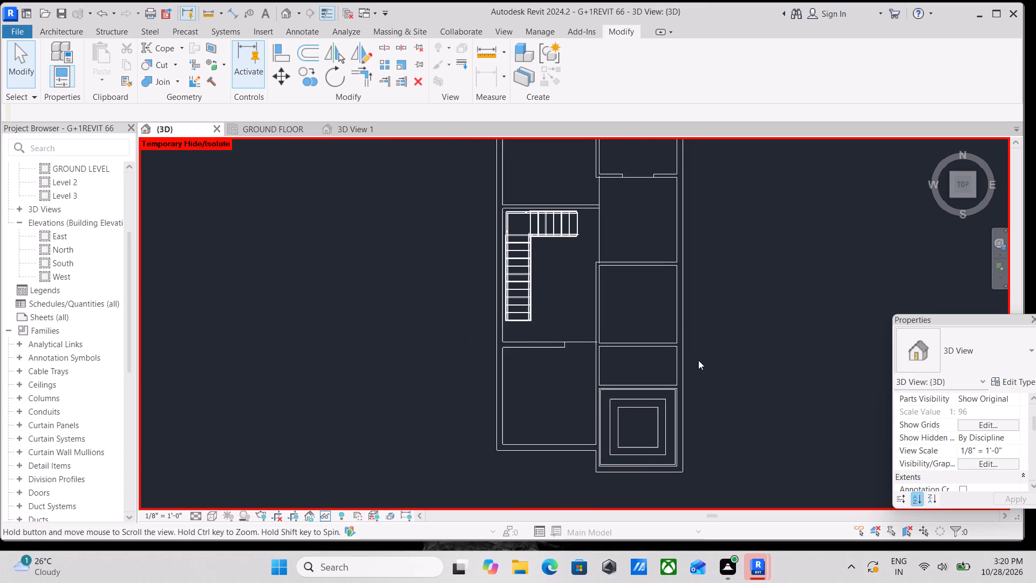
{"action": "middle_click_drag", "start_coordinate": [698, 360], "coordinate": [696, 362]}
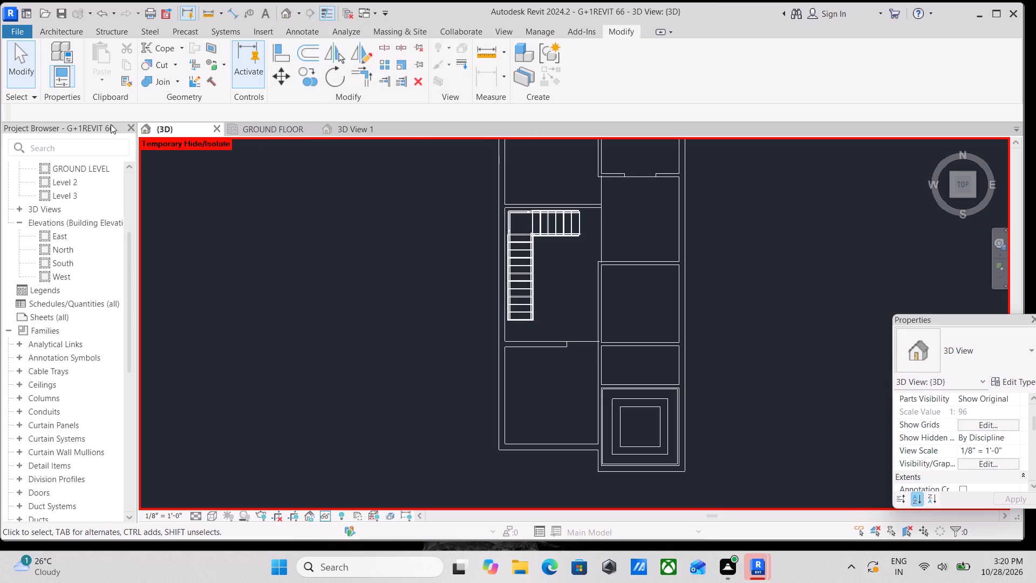
Draw a horizontal building section through the FAMILY LOUNGE and BEDROOM in the GROUND FLOOR floor plan, looking toward the toilet.
{"action": "scroll", "coordinate": [65, 259], "scroll_direction": "up", "scroll_amount": 1}
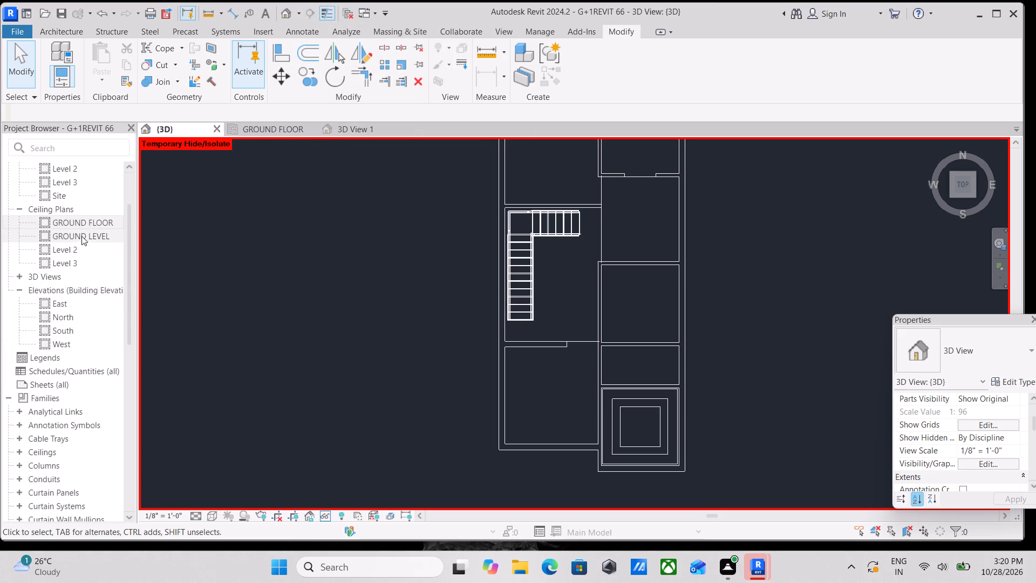
{"action": "double_click", "coordinate": [85, 218]}
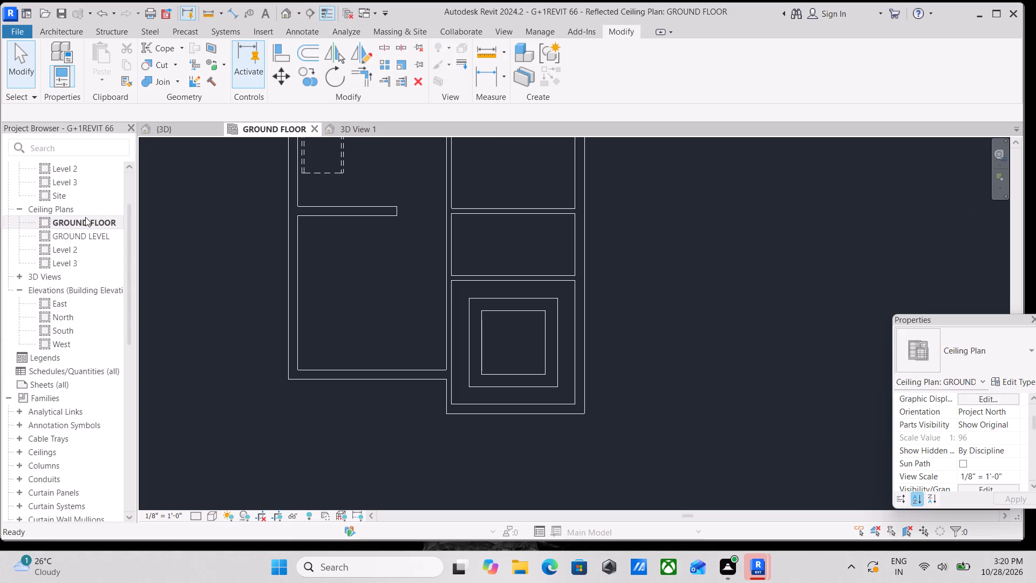
{"action": "scroll", "coordinate": [85, 217], "scroll_direction": "up", "scroll_amount": 2}
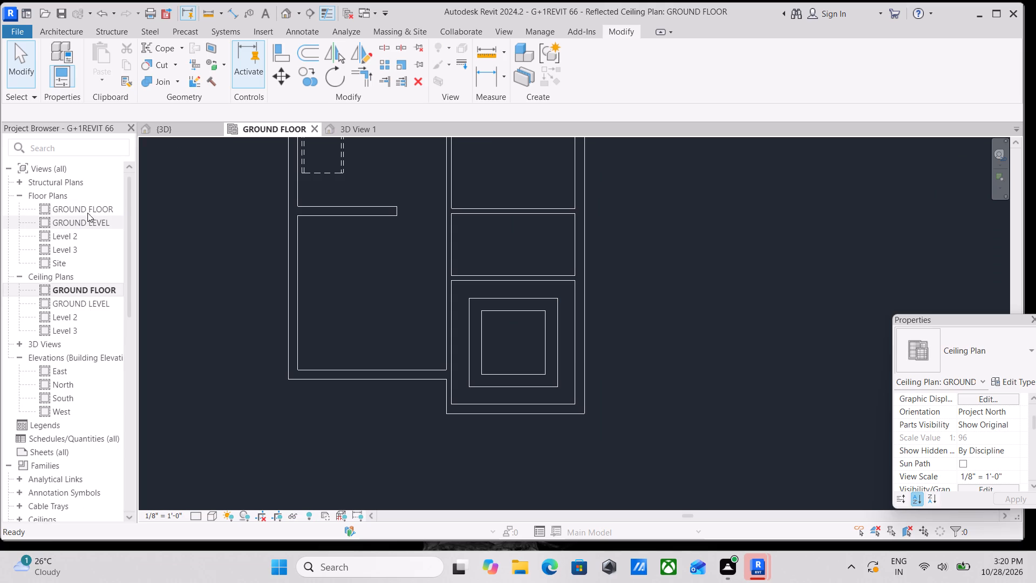
{"action": "double_click", "coordinate": [87, 212]}
{"action": "scroll", "coordinate": [335, 316], "scroll_direction": "down", "scroll_amount": 1}
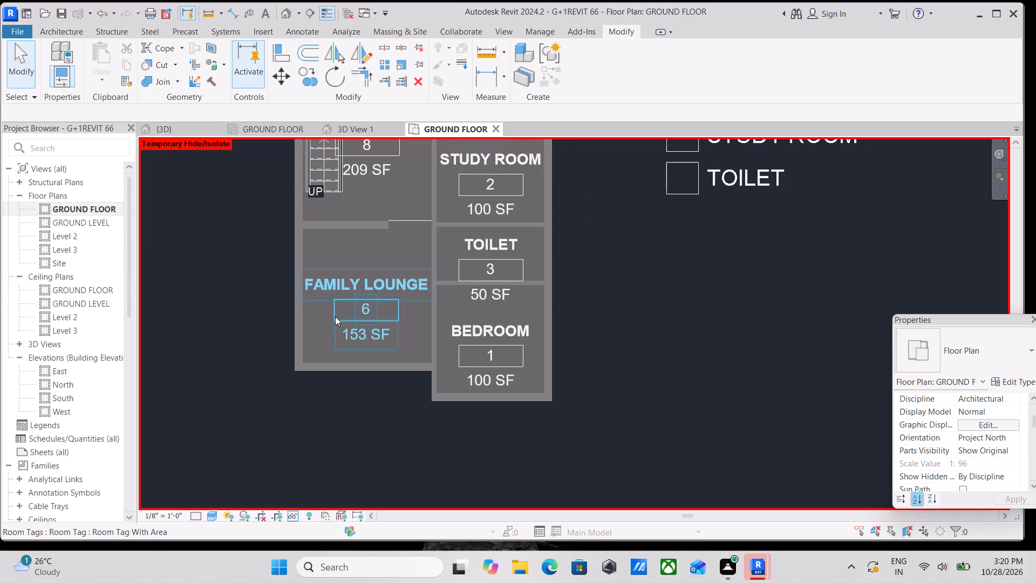
{"action": "middle_click_drag", "start_coordinate": [335, 316], "coordinate": [379, 343]}
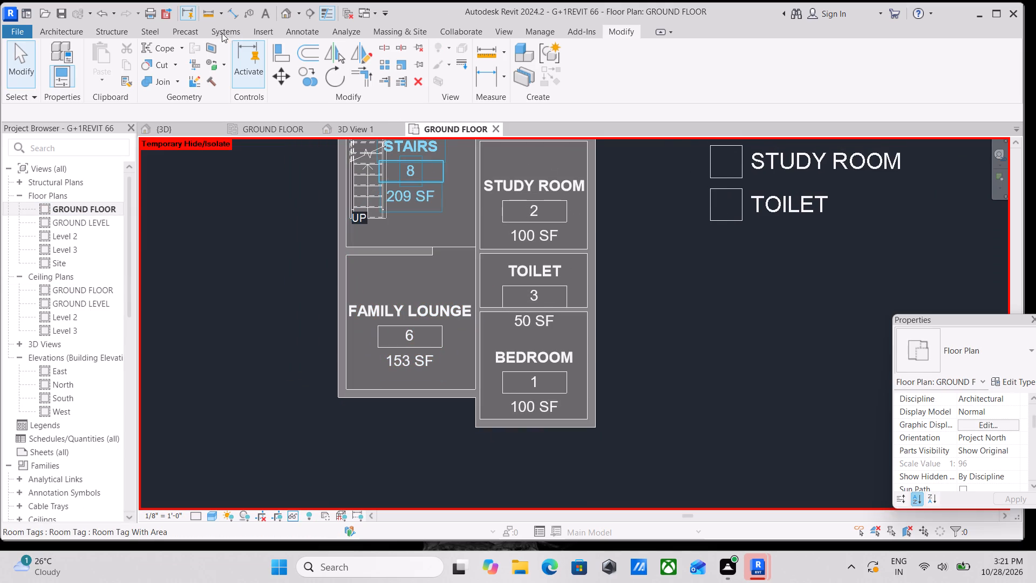
{"action": "left_click", "coordinate": [313, 11]}
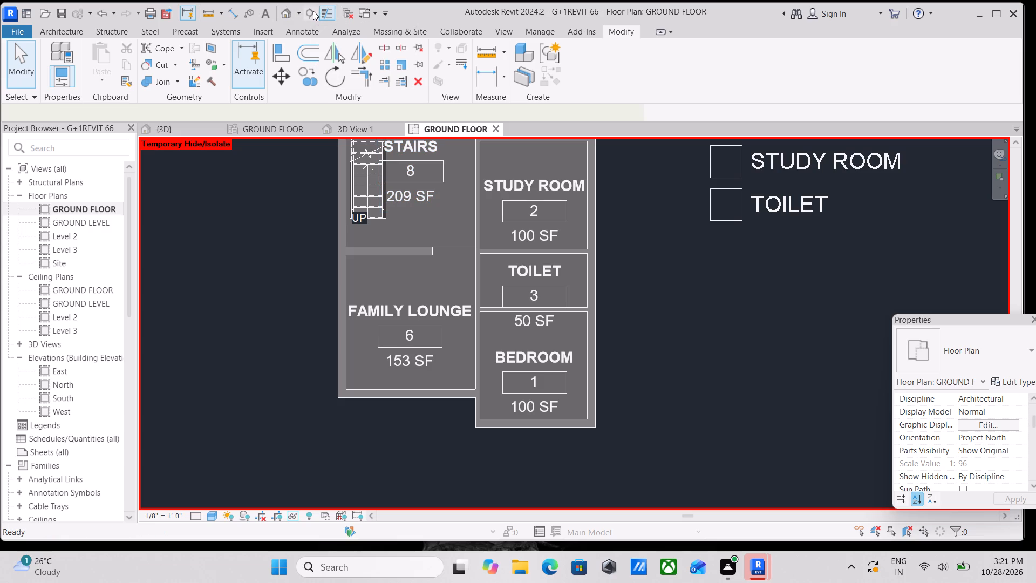
{"action": "left_click", "coordinate": [265, 335]}
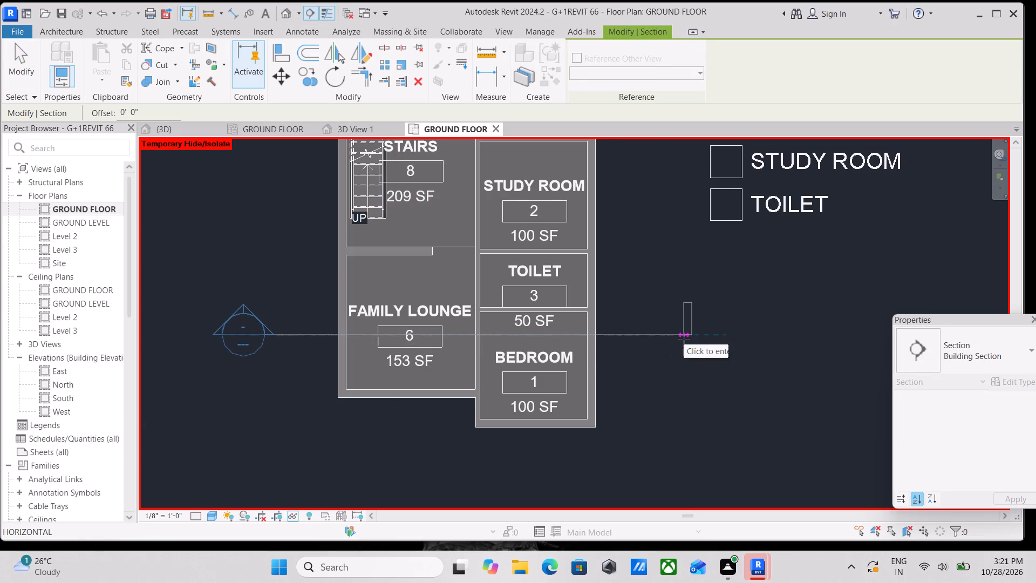
{"action": "left_click", "coordinate": [684, 338]}
Pull the section's far clip boundary back close to its cutting line near the bedroom.
{"action": "scroll", "coordinate": [467, 276], "scroll_direction": "down", "scroll_amount": 3}
{"action": "middle_click_drag", "start_coordinate": [467, 276], "coordinate": [467, 429]}
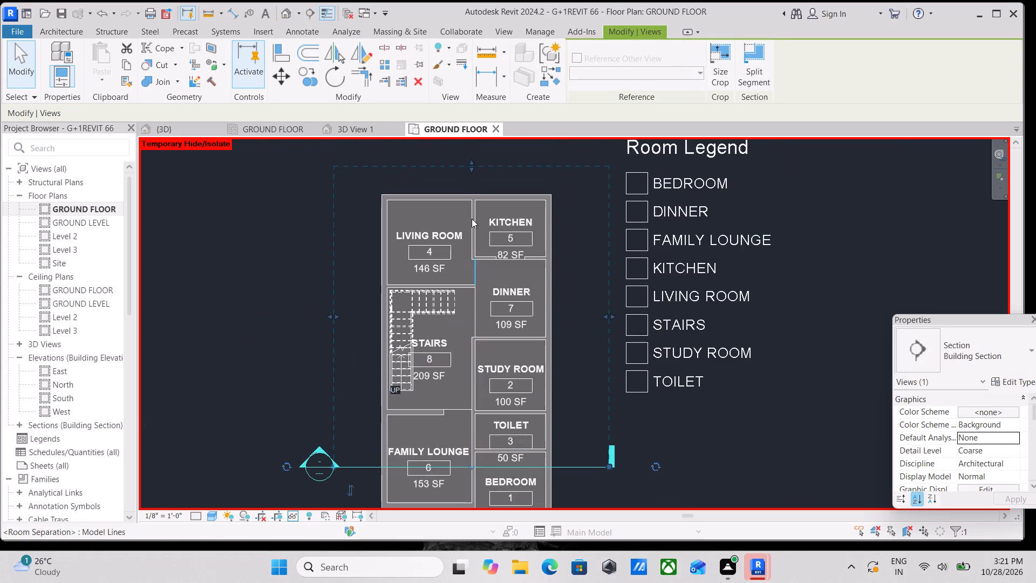
{"action": "left_click_drag", "start_coordinate": [473, 167], "coordinate": [529, 482]}
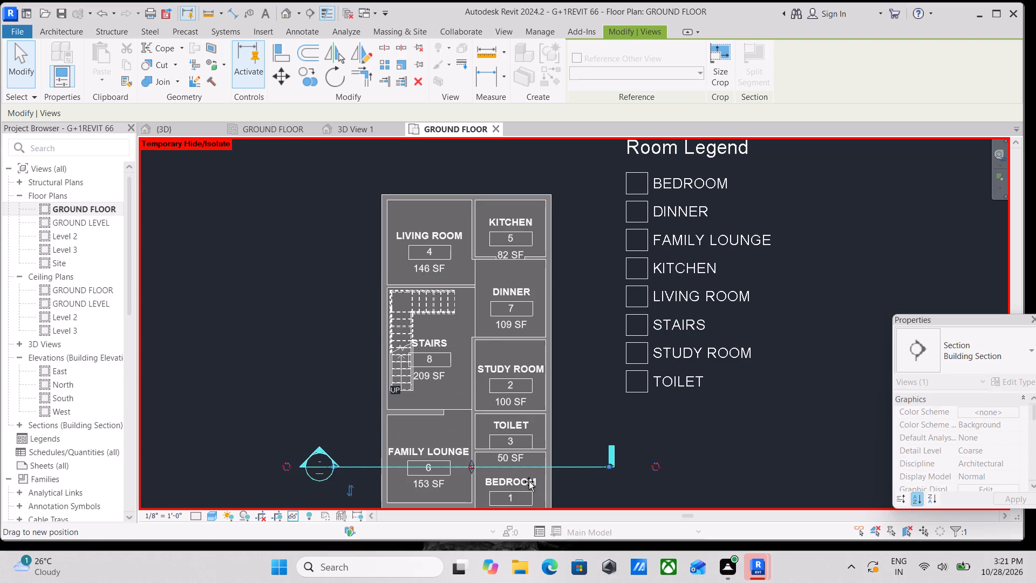
{"action": "left_click_drag", "start_coordinate": [529, 482], "coordinate": [512, 457]}
{"action": "middle_click_drag", "start_coordinate": [519, 457], "coordinate": [481, 341]}
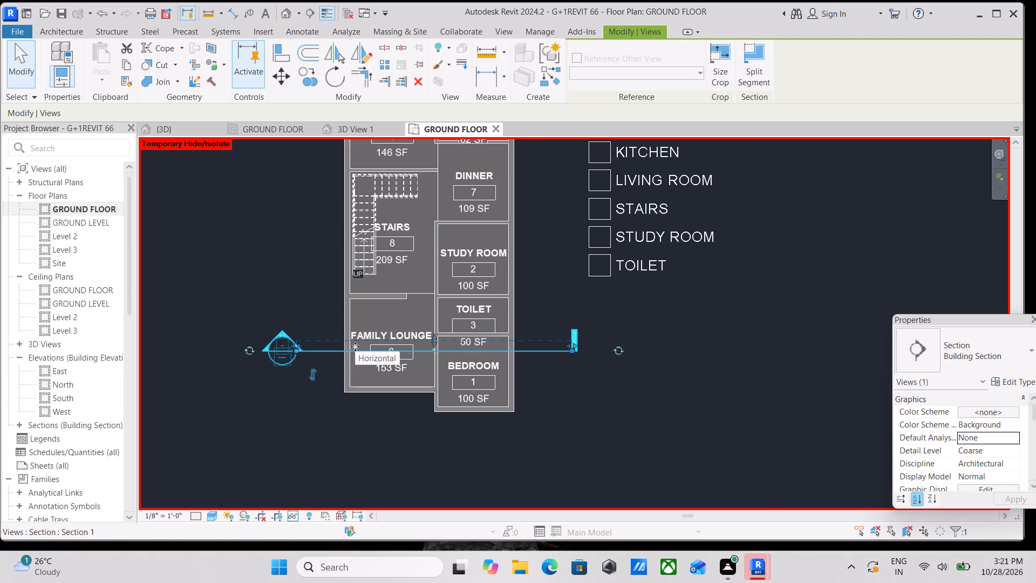
Nudge the section line south so it cuts closer to the middle of the BEDROOM.
{"action": "key", "text": "Down"}
{"action": "key", "text": "Down"}
{"action": "key", "text": "Down"}
{"action": "key", "text": "Down"}
{"action": "key", "text": "Down"}
{"action": "key", "text": "Down"}
{"action": "key", "text": "Down"}
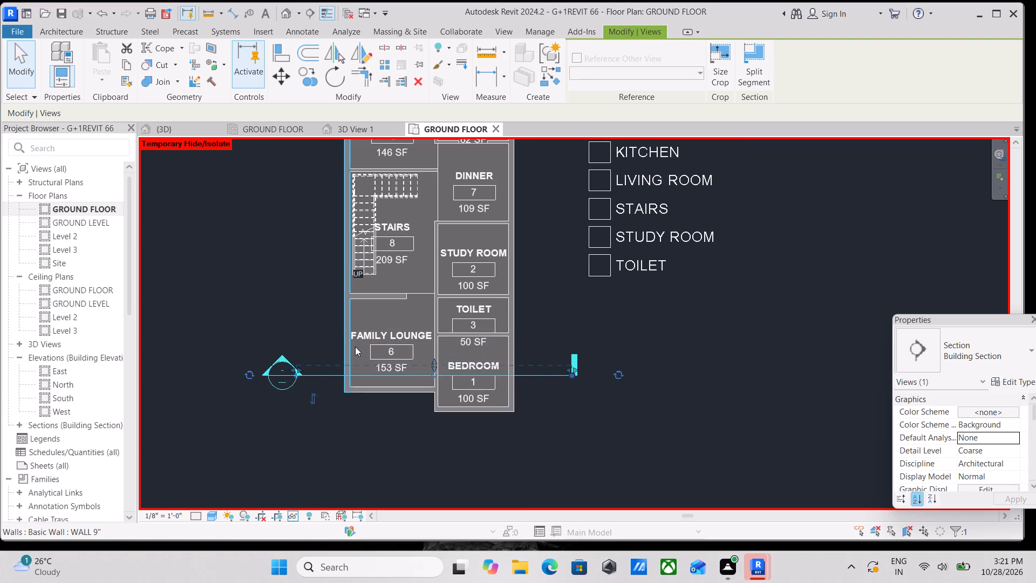
Narrow the section's clip width from both sides so it spans only the BEDROOM and its side walls.
{"action": "scroll", "coordinate": [309, 377], "scroll_direction": "up", "scroll_amount": 2}
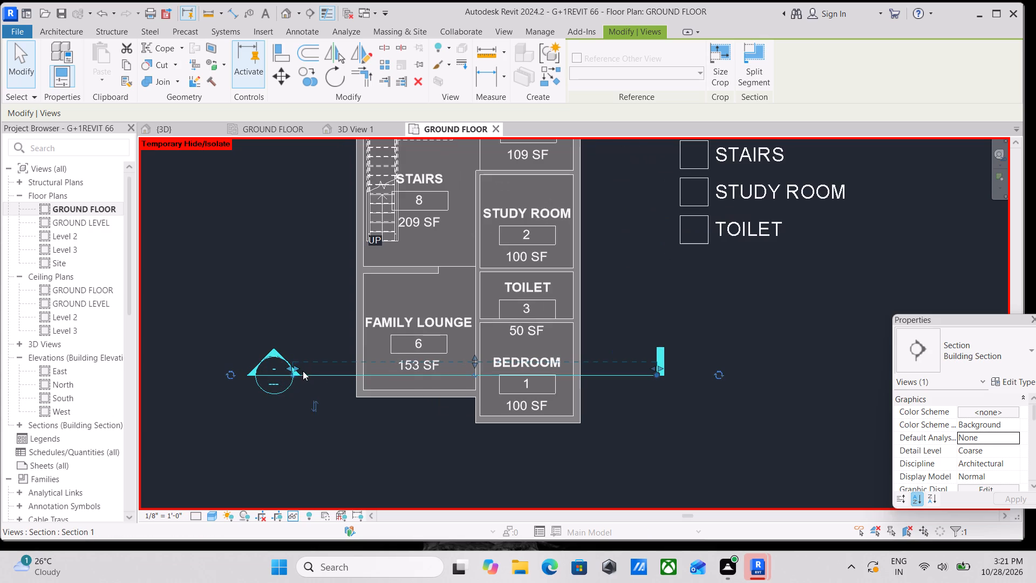
{"action": "left_click_drag", "start_coordinate": [295, 368], "coordinate": [392, 373]}
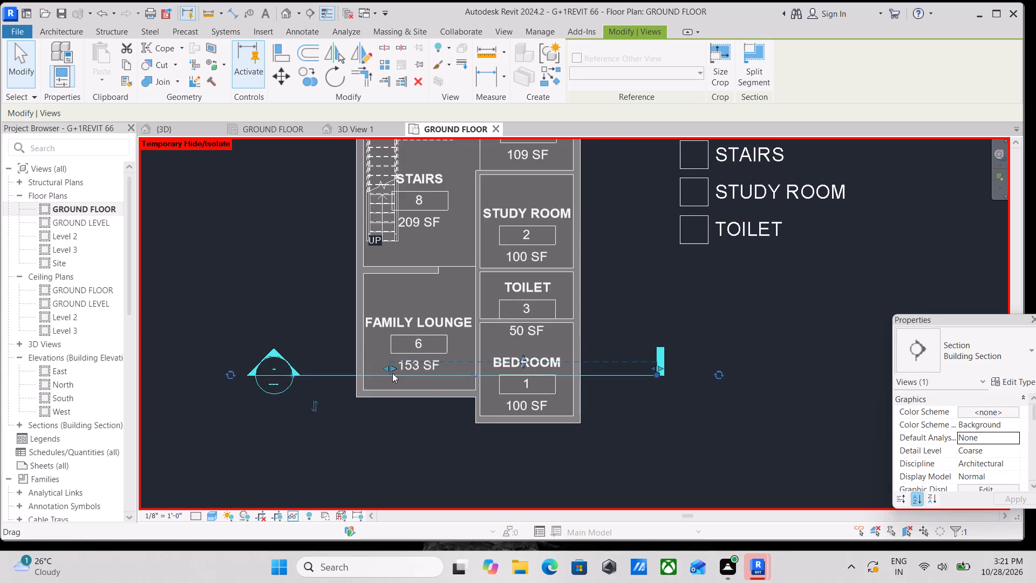
{"action": "left_click_drag", "start_coordinate": [393, 367], "coordinate": [463, 370]}
{"action": "left_click_drag", "start_coordinate": [654, 366], "coordinate": [646, 366]}
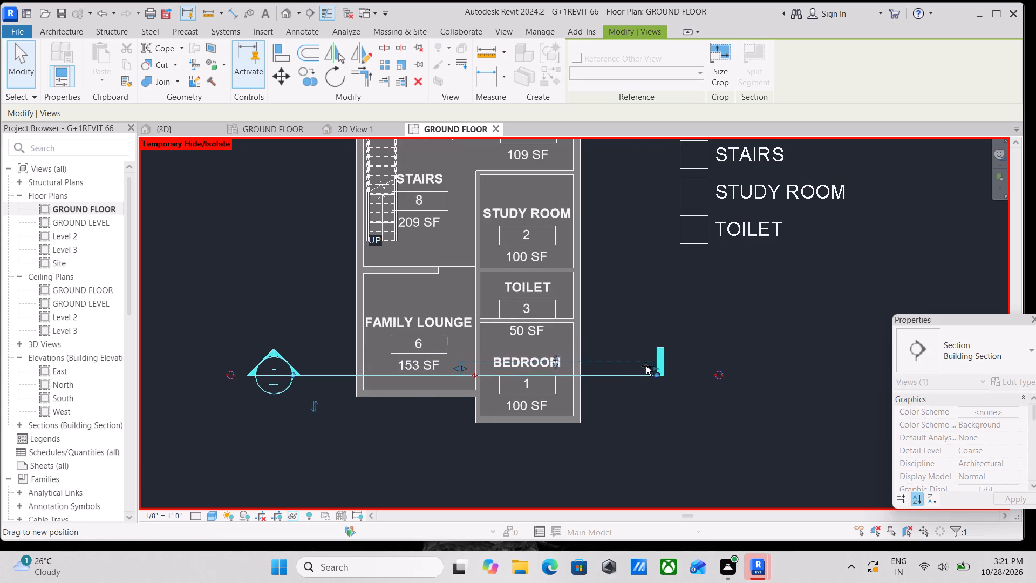
{"action": "left_click_drag", "start_coordinate": [646, 366], "coordinate": [588, 367]}
{"action": "scroll", "coordinate": [600, 371], "scroll_direction": "up", "scroll_amount": 5}
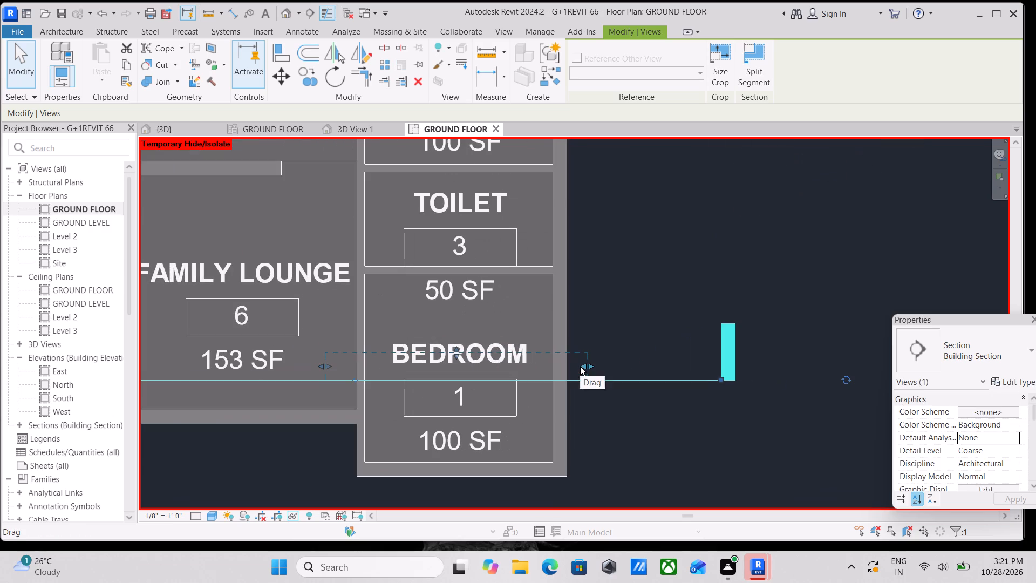
{"action": "left_click_drag", "start_coordinate": [580, 366], "coordinate": [571, 366]}
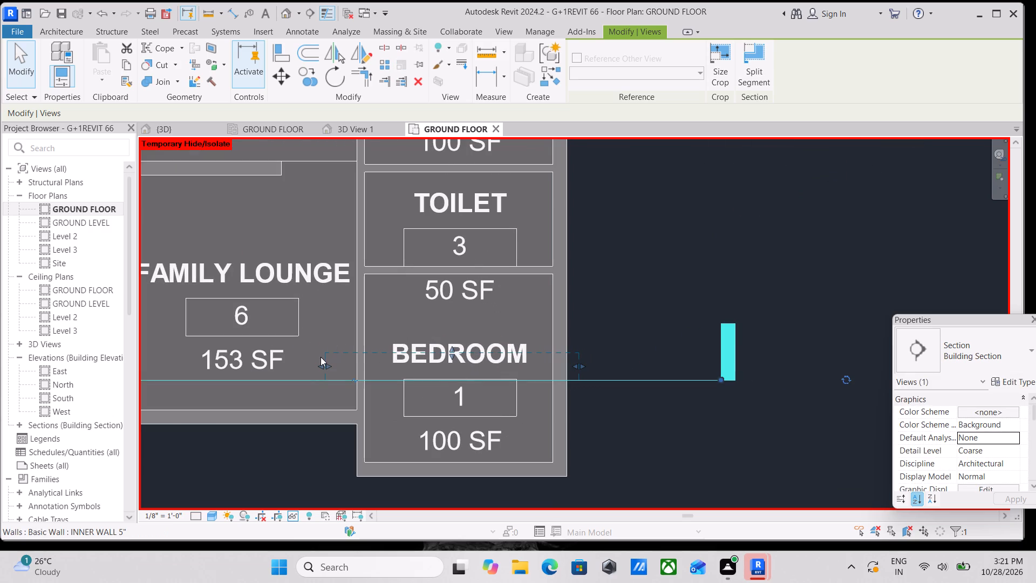
Open the section view generated by the BEDROOM section line.
{"action": "right_click", "coordinate": [321, 357]}
{"action": "left_click", "coordinate": [366, 245]}
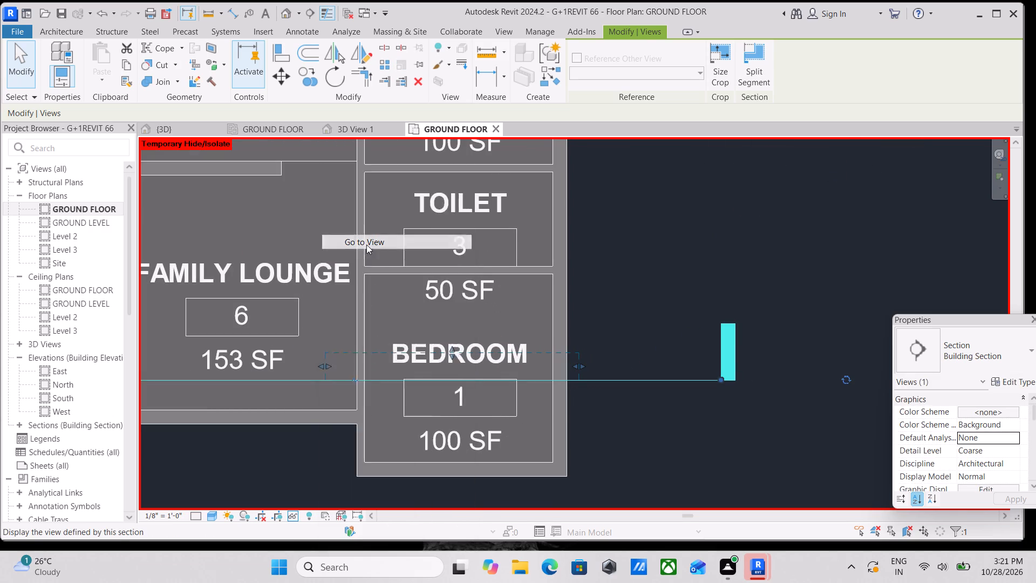
{"action": "middle_click_drag", "start_coordinate": [461, 353], "coordinate": [381, 343]}
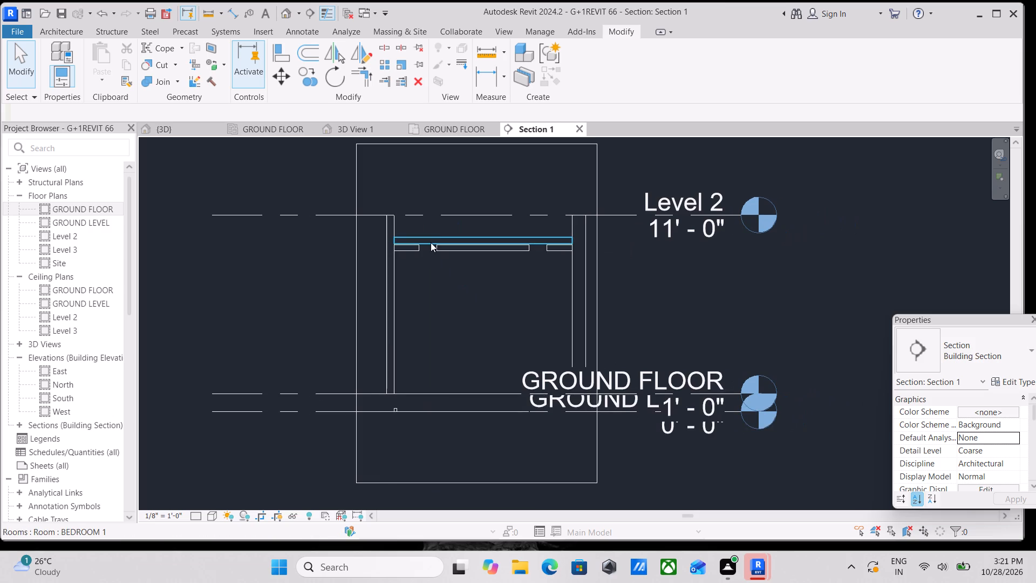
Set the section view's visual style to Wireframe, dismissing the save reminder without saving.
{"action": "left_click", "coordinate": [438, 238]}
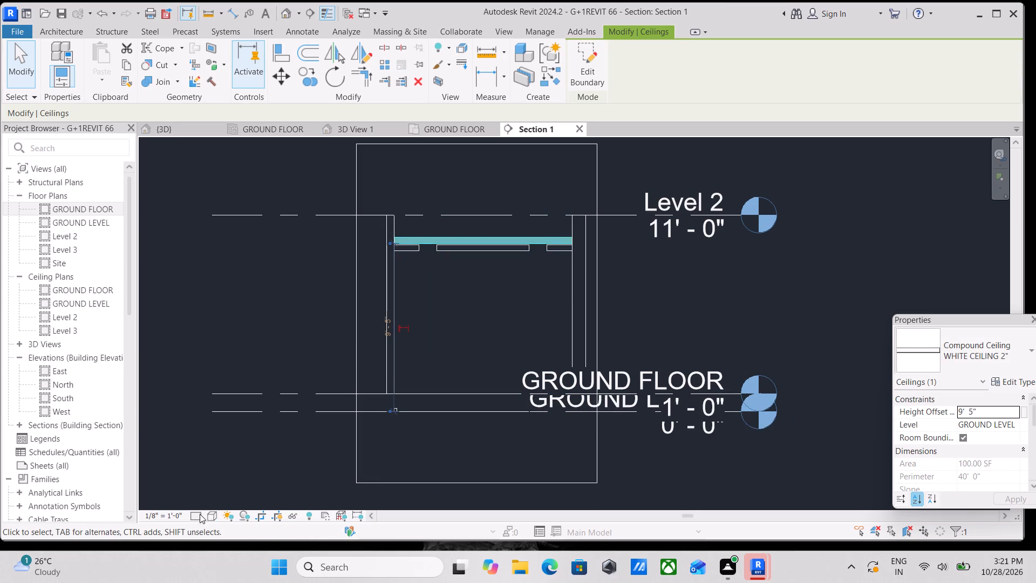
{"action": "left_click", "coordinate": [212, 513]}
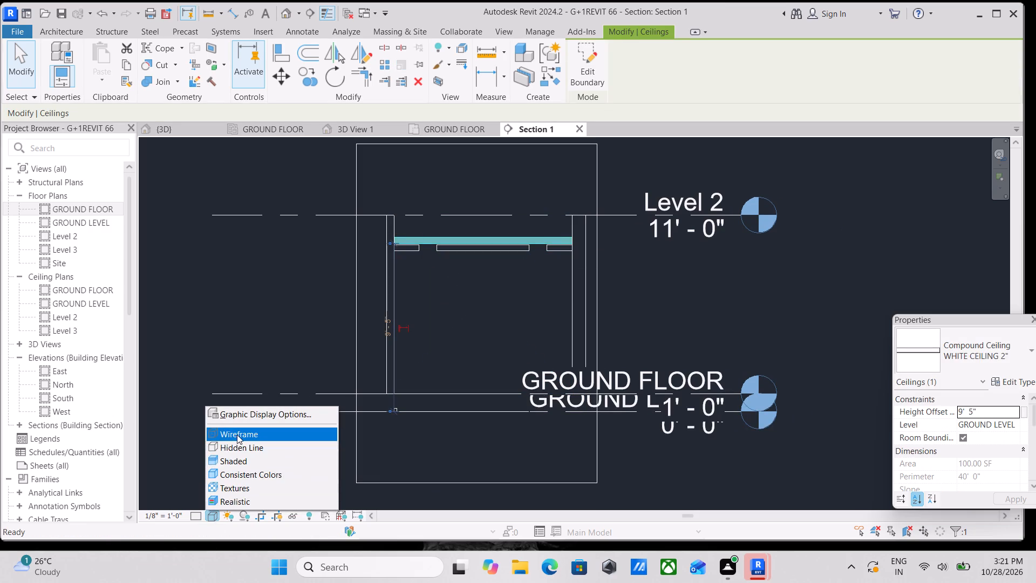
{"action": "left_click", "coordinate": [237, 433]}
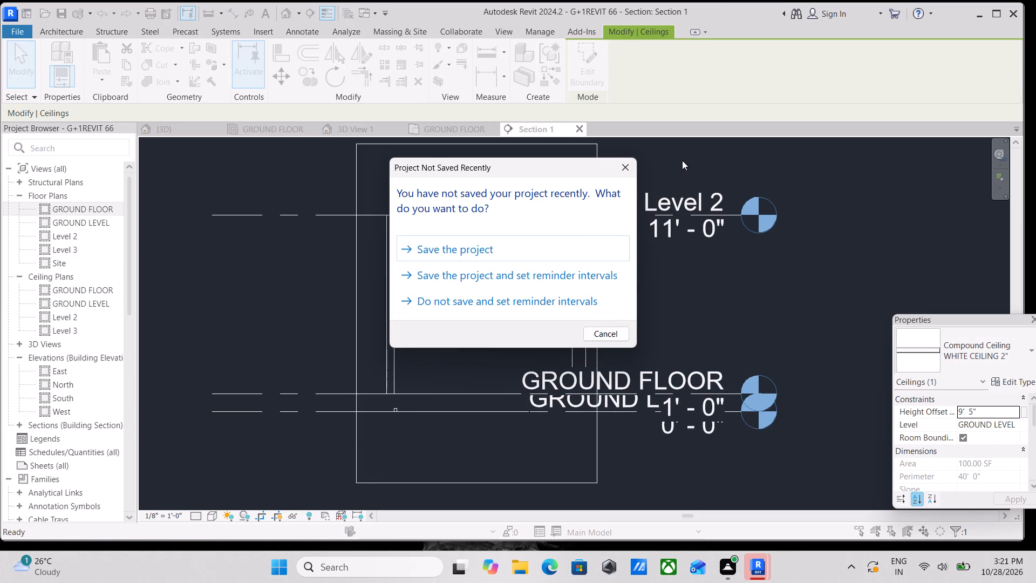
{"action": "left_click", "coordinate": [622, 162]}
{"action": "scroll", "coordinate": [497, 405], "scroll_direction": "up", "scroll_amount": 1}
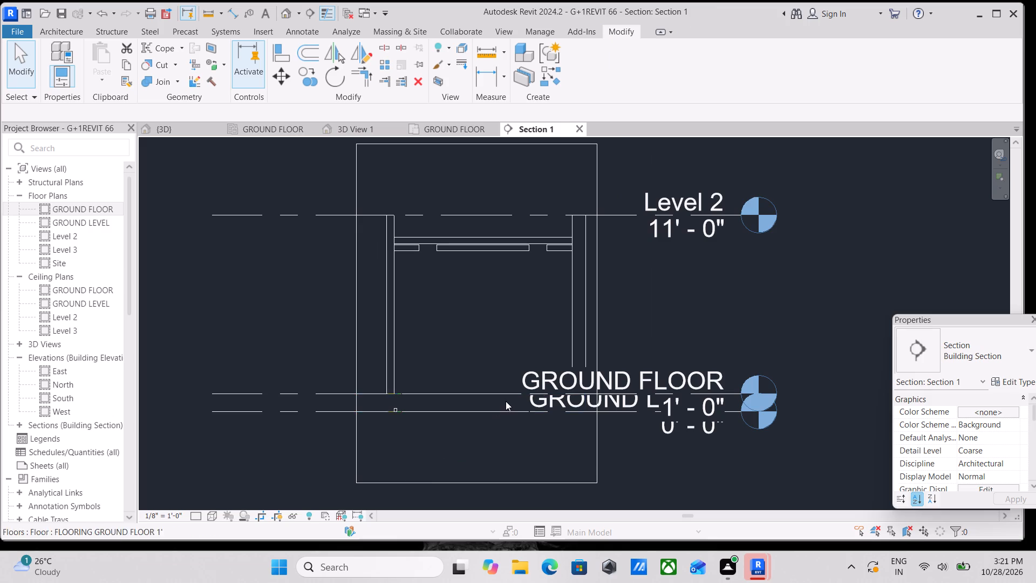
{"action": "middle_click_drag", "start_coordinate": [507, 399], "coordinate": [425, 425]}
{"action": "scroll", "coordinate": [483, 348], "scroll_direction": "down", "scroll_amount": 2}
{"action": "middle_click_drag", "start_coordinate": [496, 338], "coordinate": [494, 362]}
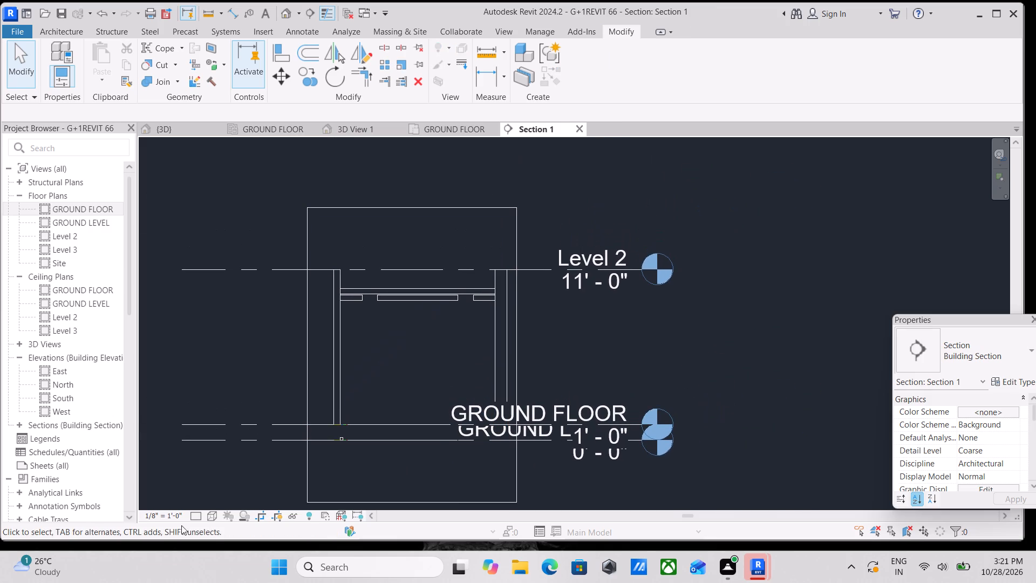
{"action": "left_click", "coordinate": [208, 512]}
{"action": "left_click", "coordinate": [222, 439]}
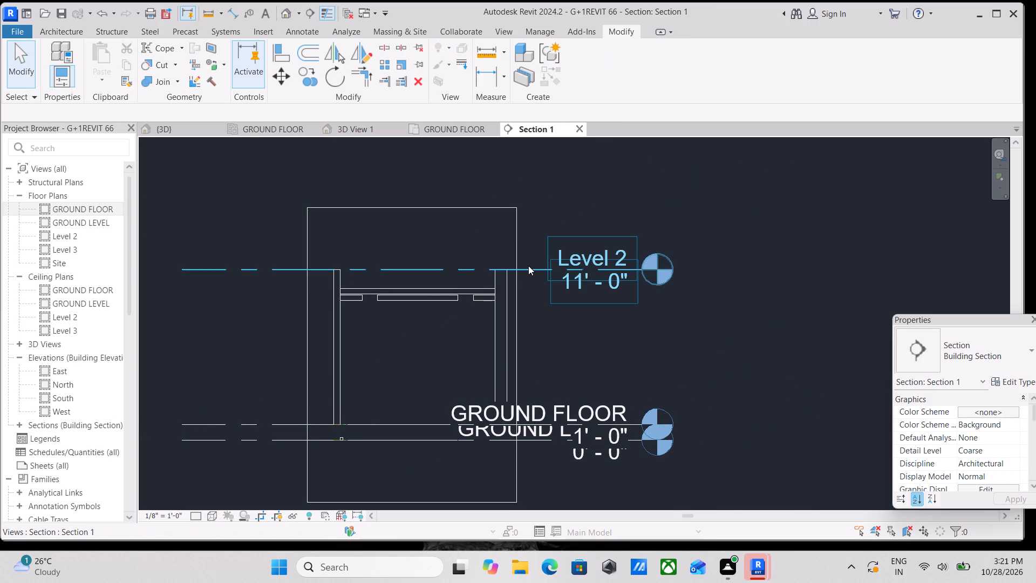
Examine the upper bedroom ceiling and the stepped ceiling below it in the section, checking their height offsets.
{"action": "scroll", "coordinate": [365, 291], "scroll_direction": "up", "scroll_amount": 7}
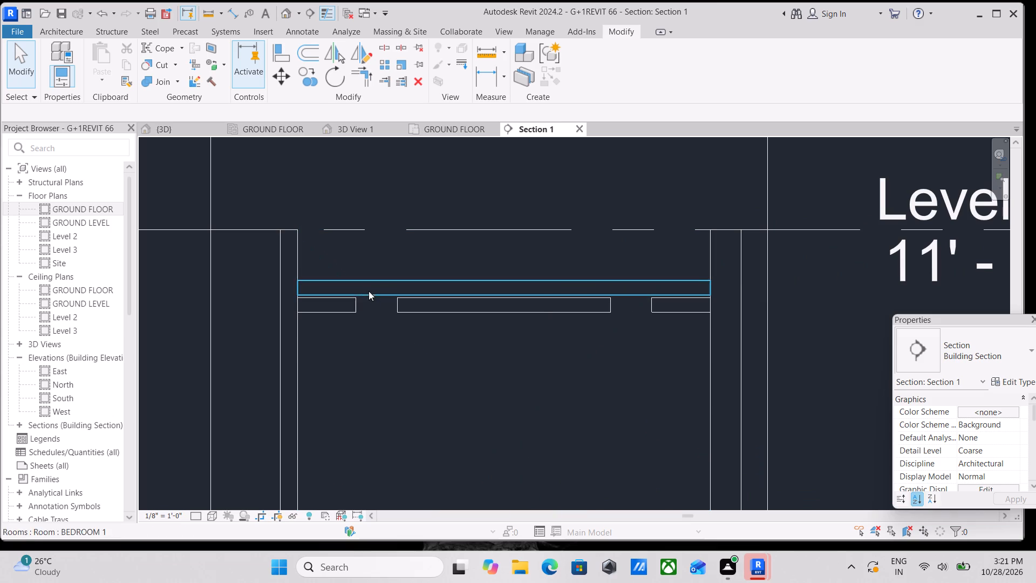
{"action": "left_click", "coordinate": [369, 287]}
{"action": "left_click", "coordinate": [376, 295]}
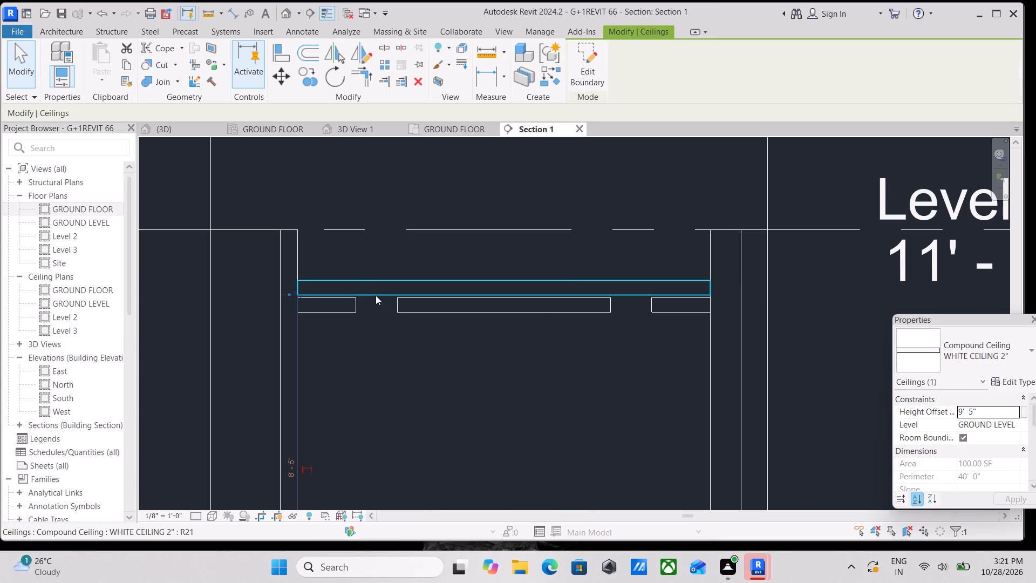
{"action": "scroll", "coordinate": [385, 295], "scroll_direction": "down", "scroll_amount": 2}
{"action": "middle_click_drag", "start_coordinate": [385, 295], "coordinate": [350, 296]}
{"action": "scroll", "coordinate": [390, 292], "scroll_direction": "down", "scroll_amount": 2}
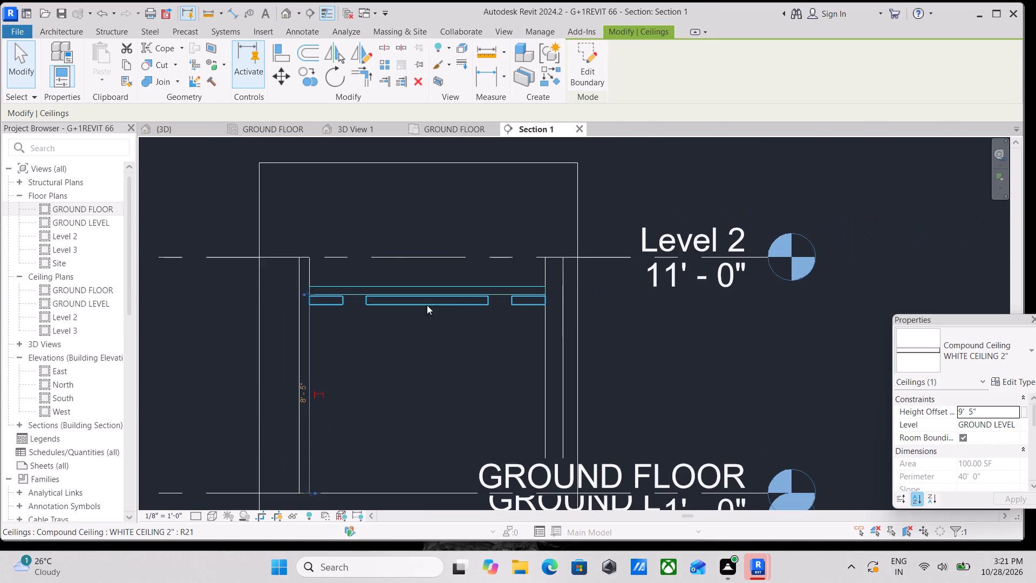
{"action": "left_click", "coordinate": [400, 303]}
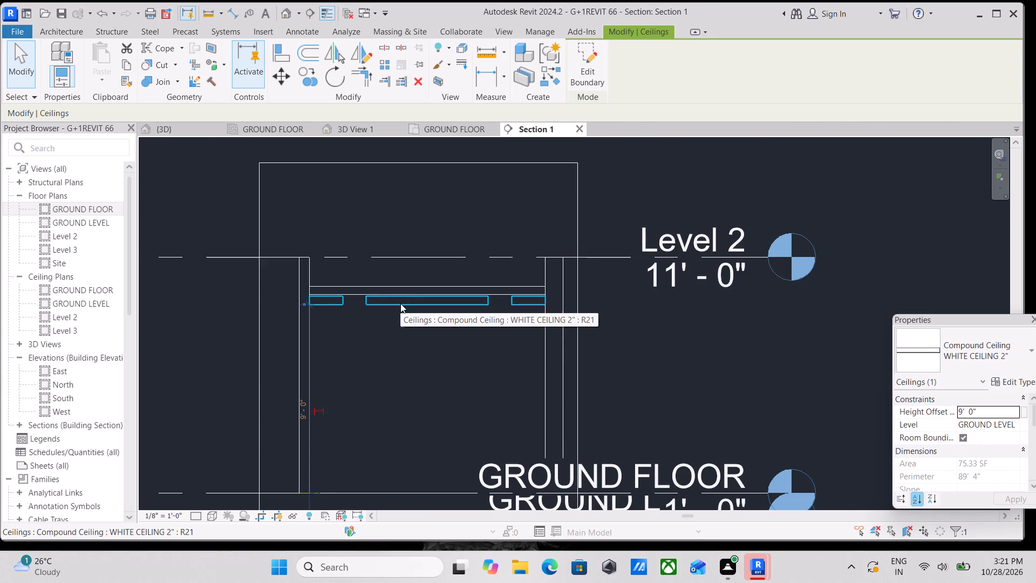
{"action": "scroll", "coordinate": [401, 303], "scroll_direction": "down", "scroll_amount": 2}
{"action": "middle_click_drag", "start_coordinate": [384, 336], "coordinate": [367, 297]}
{"action": "scroll", "coordinate": [367, 296], "scroll_direction": "down", "scroll_amount": 1}
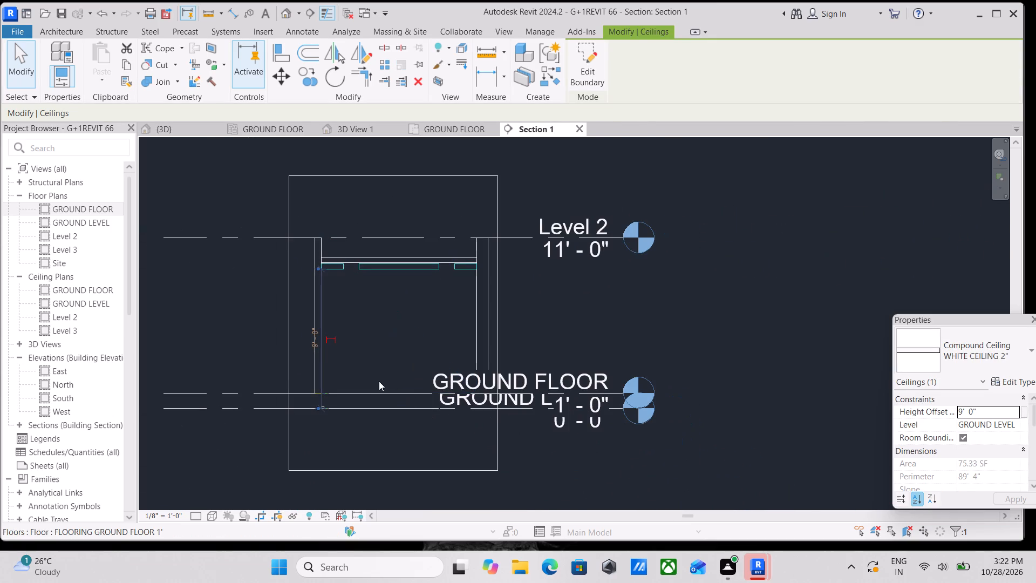
Stretch the head ends of the linked GROUND FLOOR, GROUND LEVEL and Level 2 lines outward, well clear of the section crop.
{"action": "left_click", "coordinate": [213, 391]}
{"action": "middle_click_drag", "start_coordinate": [343, 404], "coordinate": [247, 376]}
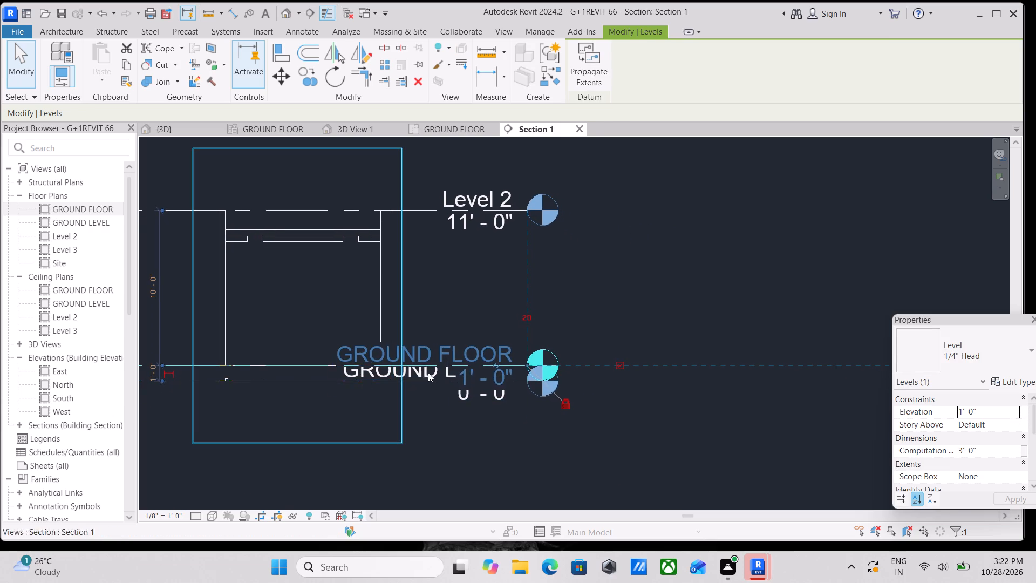
{"action": "scroll", "coordinate": [527, 358], "scroll_direction": "down", "scroll_amount": 2}
{"action": "middle_click_drag", "start_coordinate": [526, 358], "coordinate": [409, 378]}
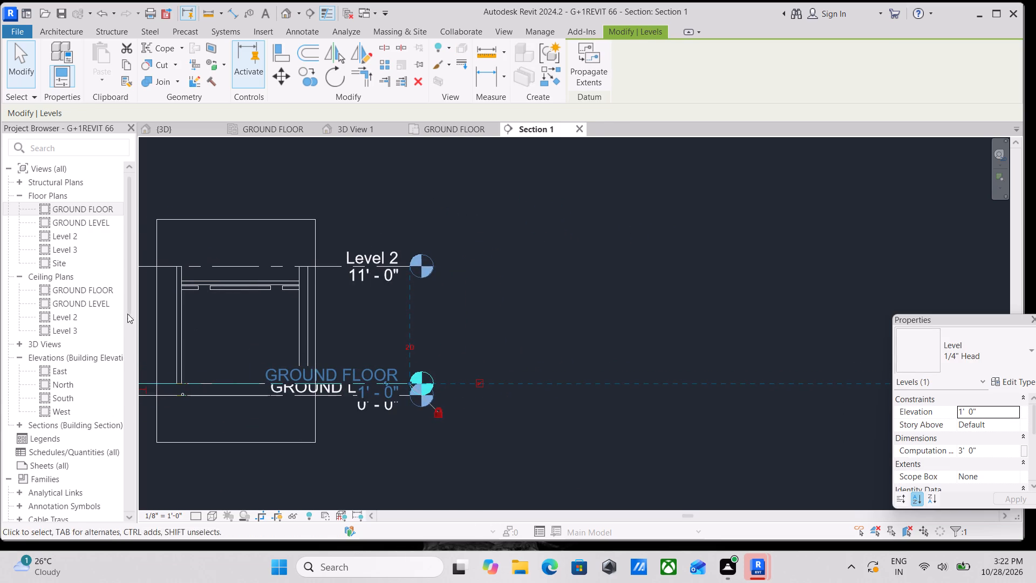
{"action": "scroll", "coordinate": [691, 162], "scroll_direction": "up", "scroll_amount": 1}
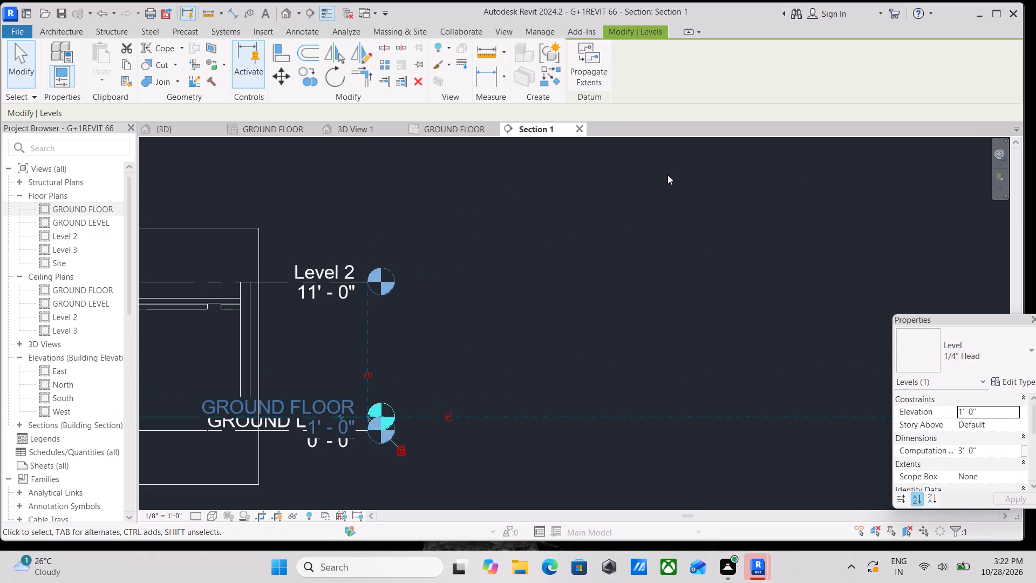
{"action": "scroll", "coordinate": [395, 324], "scroll_direction": "down", "scroll_amount": 1}
{"action": "middle_click_drag", "start_coordinate": [395, 324], "coordinate": [670, 261]}
{"action": "scroll", "coordinate": [382, 370], "scroll_direction": "up", "scroll_amount": 1}
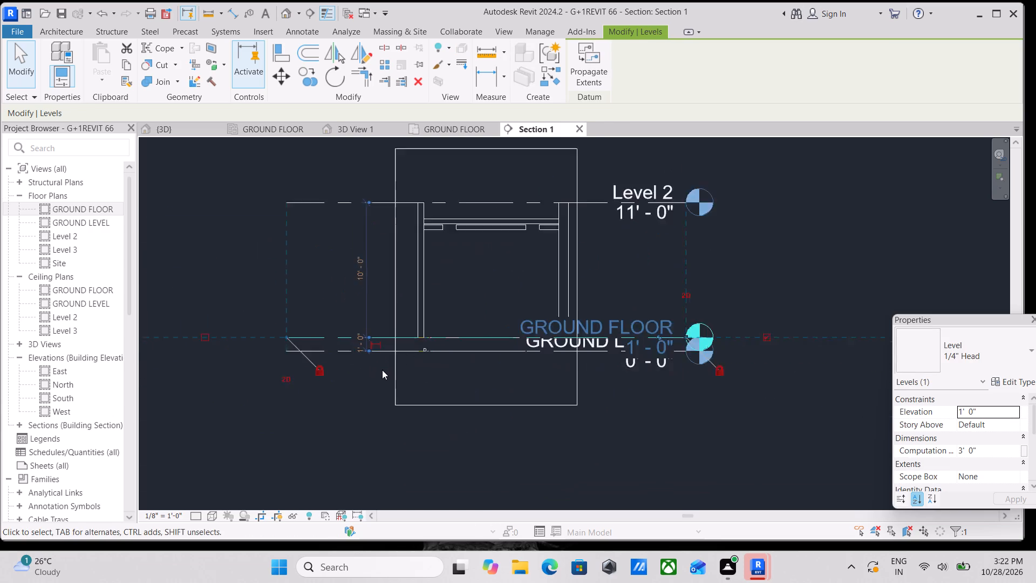
{"action": "scroll", "coordinate": [382, 370], "scroll_direction": "up", "scroll_amount": 1}
{"action": "key", "text": "Escape"}
{"action": "left_click", "coordinate": [288, 327]}
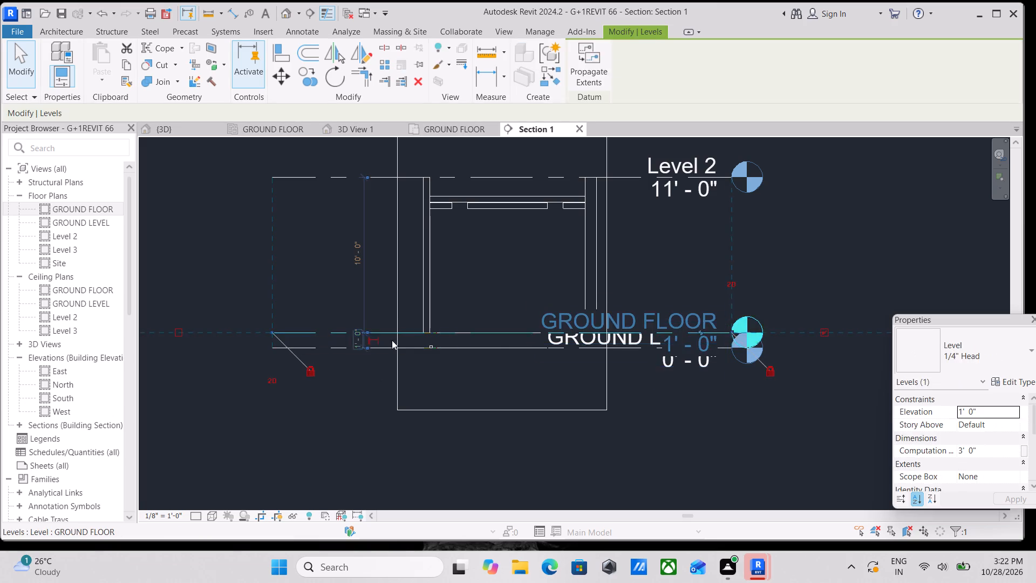
{"action": "key", "text": "Escape"}
{"action": "left_click", "coordinate": [309, 331]}
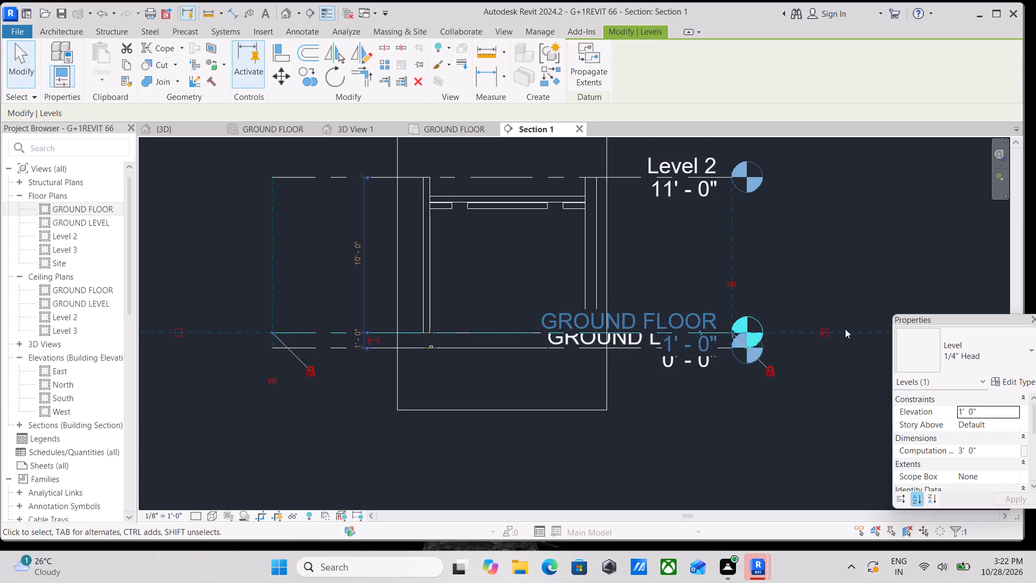
{"action": "scroll", "coordinate": [849, 328], "scroll_direction": "up", "scroll_amount": 2}
{"action": "left_click_drag", "start_coordinate": [692, 333], "coordinate": [742, 331]}
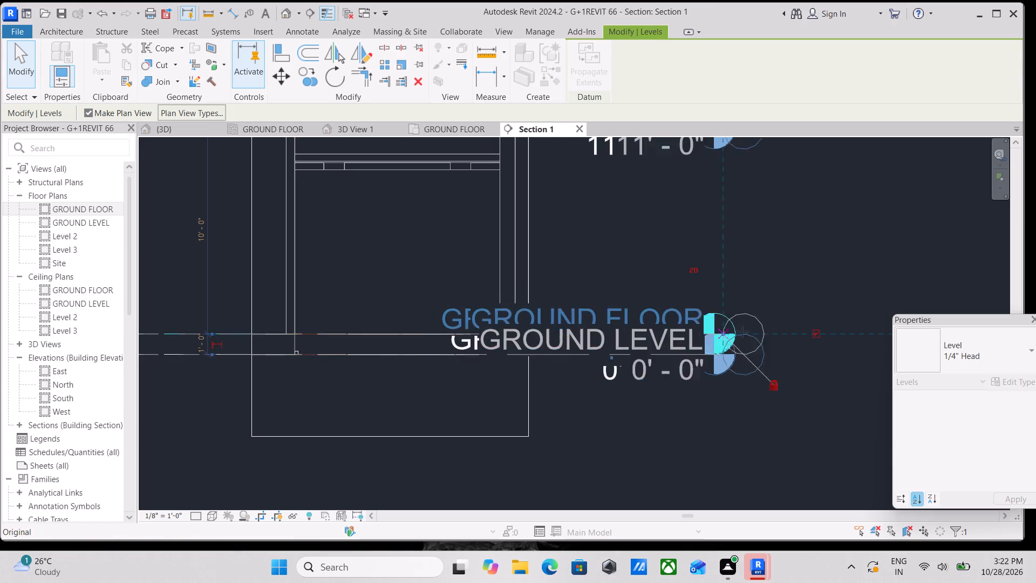
{"action": "left_click_drag", "start_coordinate": [742, 331], "coordinate": [847, 328]}
{"action": "scroll", "coordinate": [847, 328], "scroll_direction": "down", "scroll_amount": 1}
{"action": "middle_click_drag", "start_coordinate": [847, 328], "coordinate": [622, 316]}
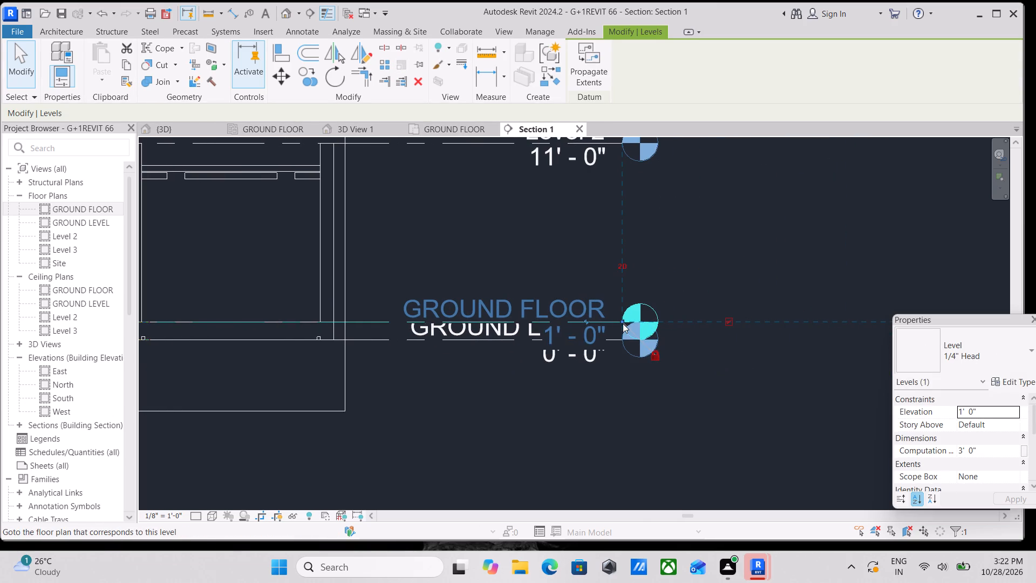
{"action": "left_click_drag", "start_coordinate": [621, 321], "coordinate": [915, 315]}
{"action": "scroll", "coordinate": [915, 315], "scroll_direction": "down", "scroll_amount": 1}
{"action": "middle_click_drag", "start_coordinate": [915, 315], "coordinate": [904, 315]}
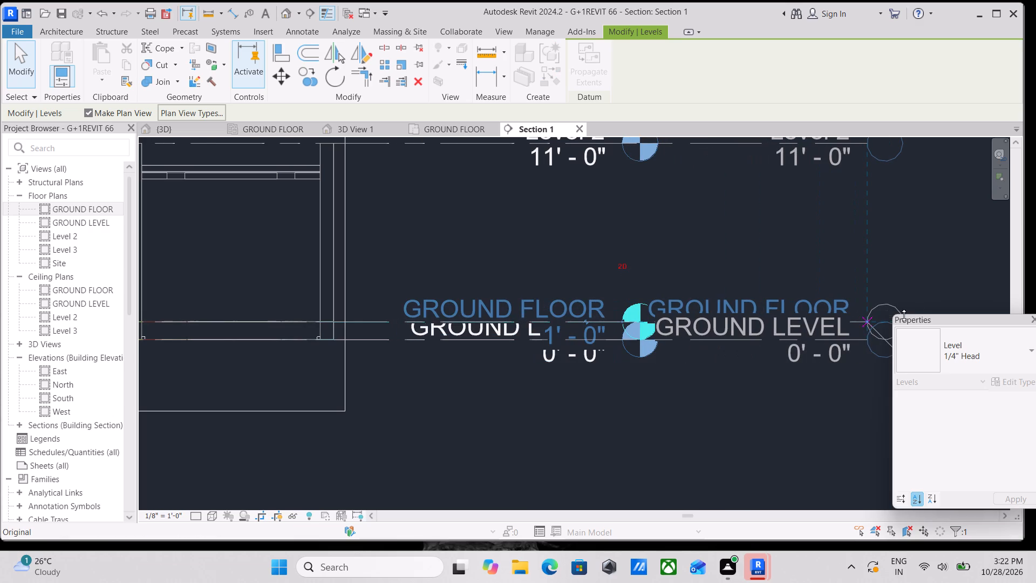
{"action": "middle_click_drag", "start_coordinate": [904, 315], "coordinate": [707, 324]}
{"action": "scroll", "coordinate": [772, 328], "scroll_direction": "down", "scroll_amount": 1}
{"action": "middle_click_drag", "start_coordinate": [772, 328], "coordinate": [589, 341]}
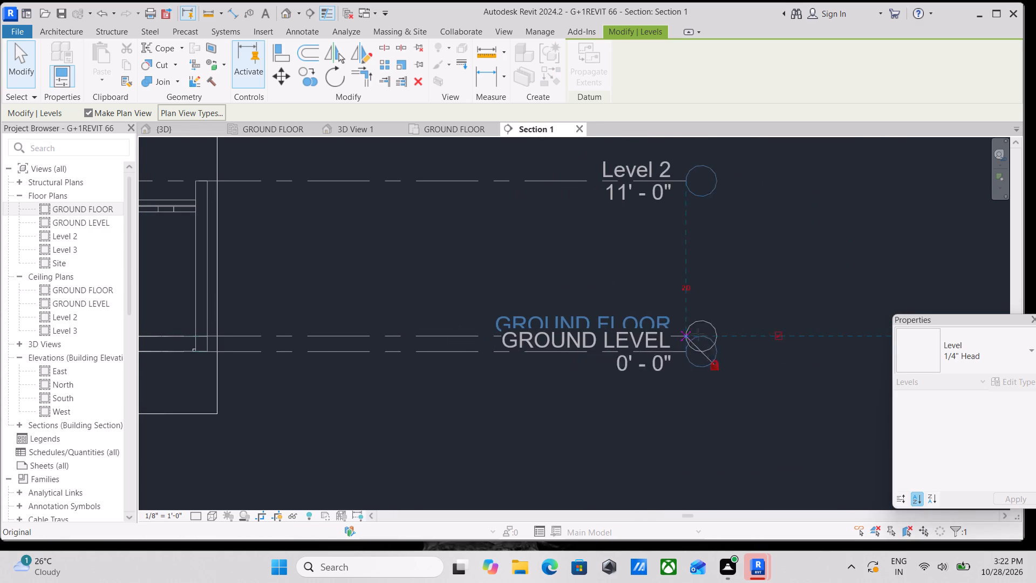
{"action": "left_click", "coordinate": [738, 338]}
{"action": "middle_click_drag", "start_coordinate": [421, 370], "coordinate": [657, 362]}
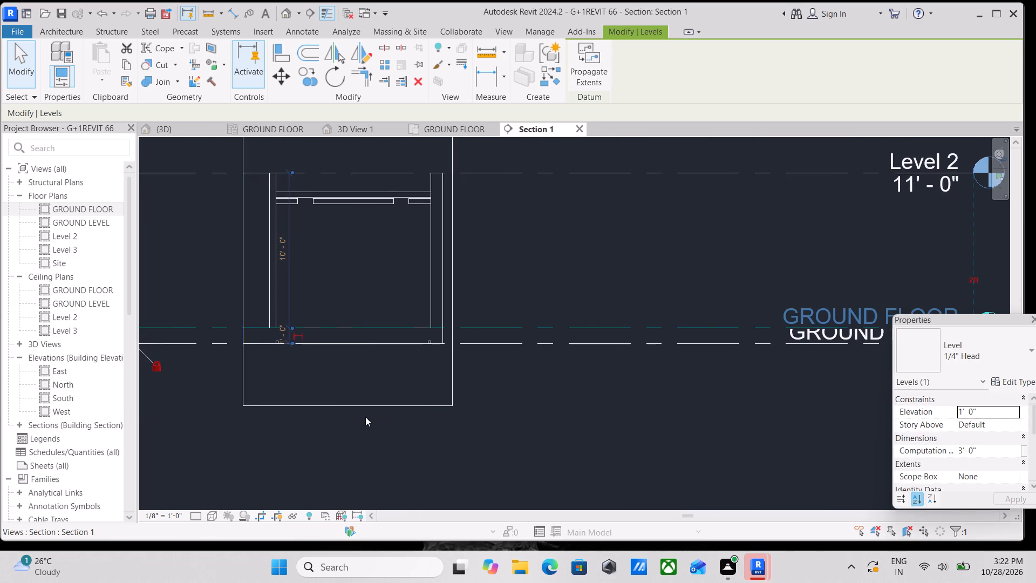
{"action": "scroll", "coordinate": [356, 417], "scroll_direction": "up", "scroll_amount": 1}
{"action": "key", "text": "Escape"}
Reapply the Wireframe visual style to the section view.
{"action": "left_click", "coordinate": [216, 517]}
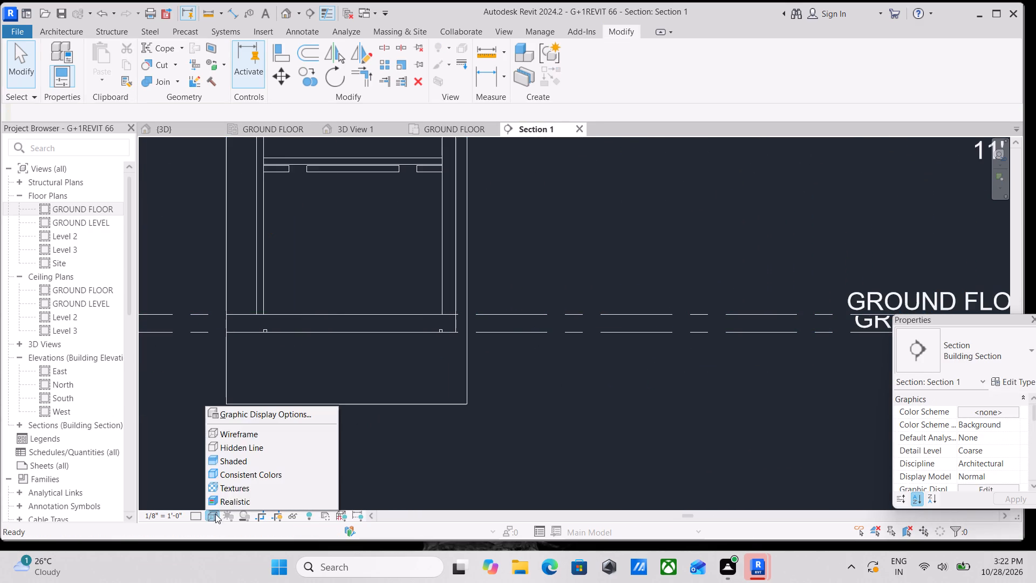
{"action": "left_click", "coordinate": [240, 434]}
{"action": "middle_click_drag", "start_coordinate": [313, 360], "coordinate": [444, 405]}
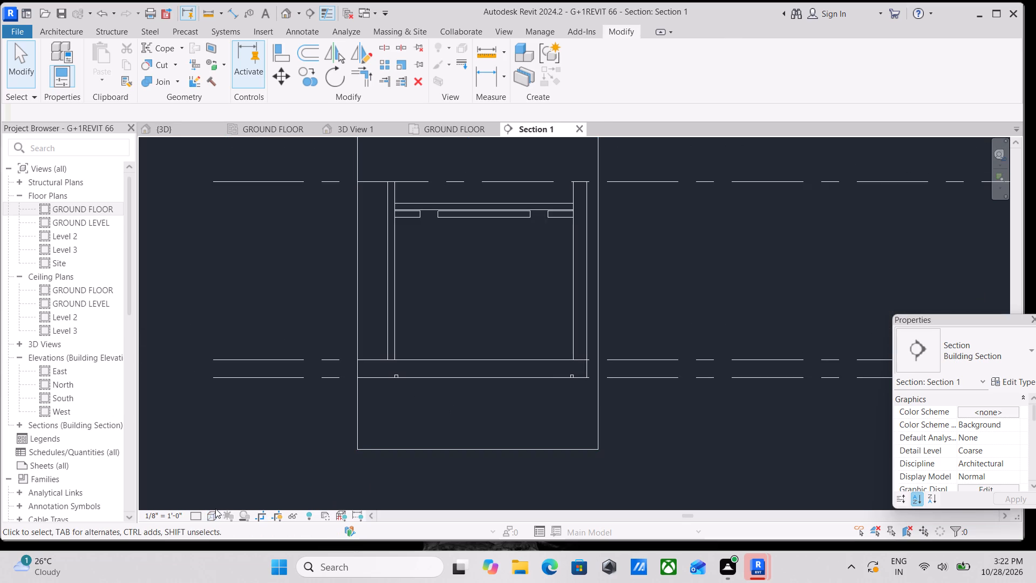
Set the section view's visual style to Shaded.
{"action": "left_click", "coordinate": [214, 514]}
{"action": "left_click", "coordinate": [260, 464]}
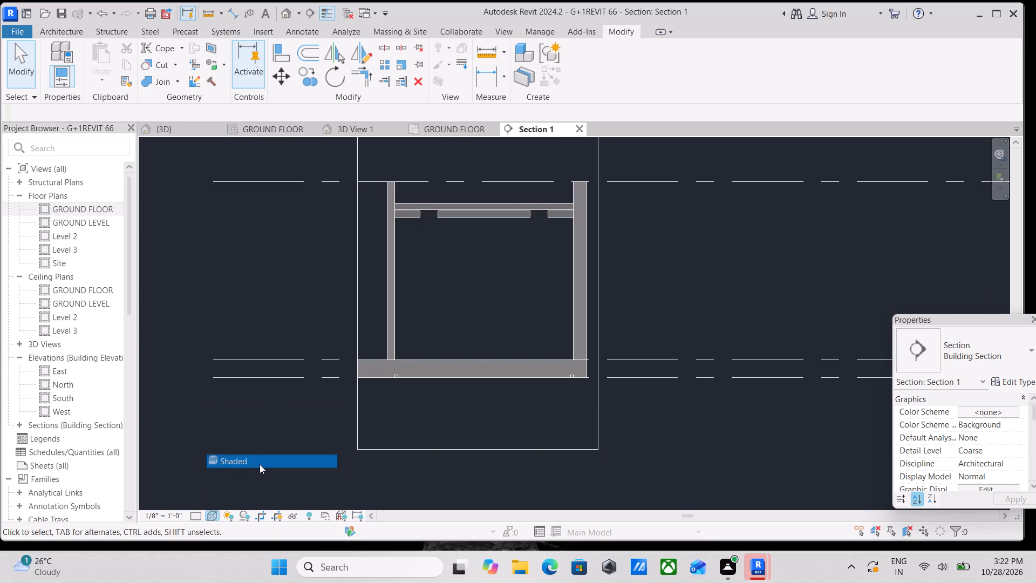
{"action": "middle_click_drag", "start_coordinate": [440, 367], "coordinate": [465, 423]}
{"action": "middle_click_drag", "start_coordinate": [539, 388], "coordinate": [550, 399]}
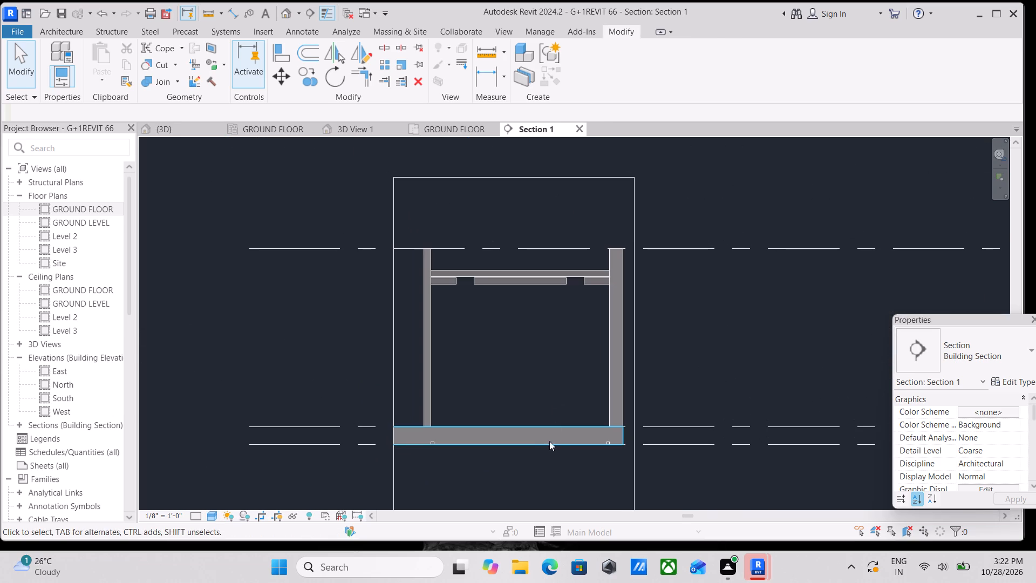
Inspect the generic model strip at floor level and the height offsets of the two bedroom ceilings in the section.
{"action": "left_click", "coordinate": [543, 444]}
{"action": "scroll", "coordinate": [483, 448], "scroll_direction": "up", "scroll_amount": 2}
{"action": "scroll", "coordinate": [422, 443], "scroll_direction": "up", "scroll_amount": 4}
{"action": "key", "text": "Escape"}
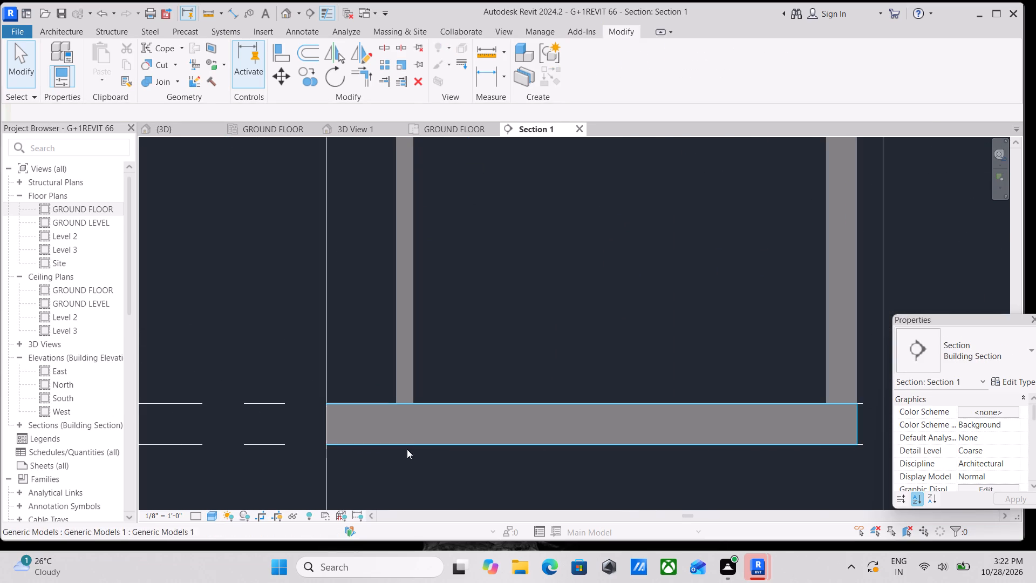
{"action": "left_click", "coordinate": [418, 442]}
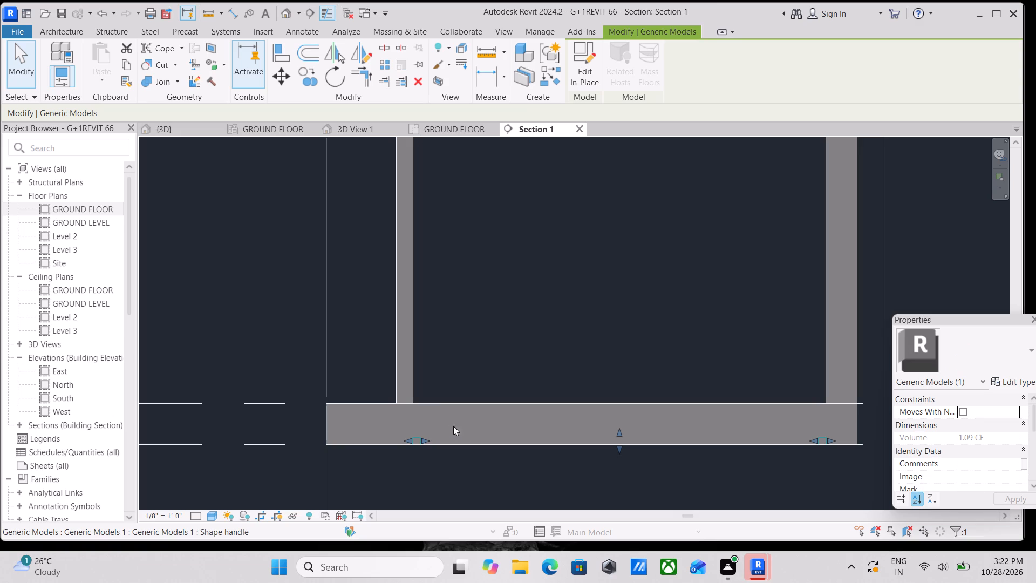
{"action": "scroll", "coordinate": [619, 428], "scroll_direction": "down", "scroll_amount": 2}
{"action": "middle_click_drag", "start_coordinate": [619, 428], "coordinate": [629, 518]}
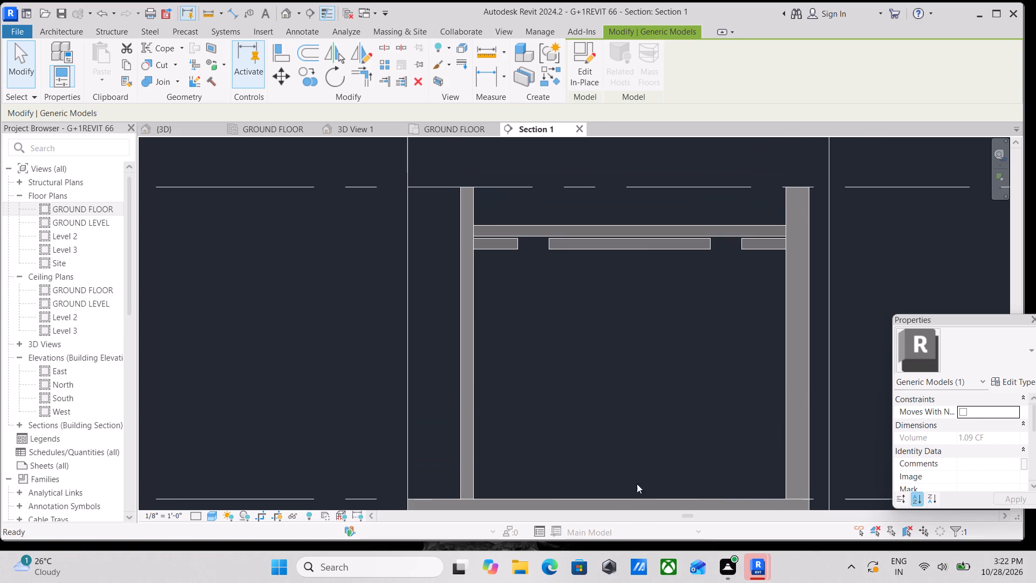
{"action": "left_click", "coordinate": [592, 248]}
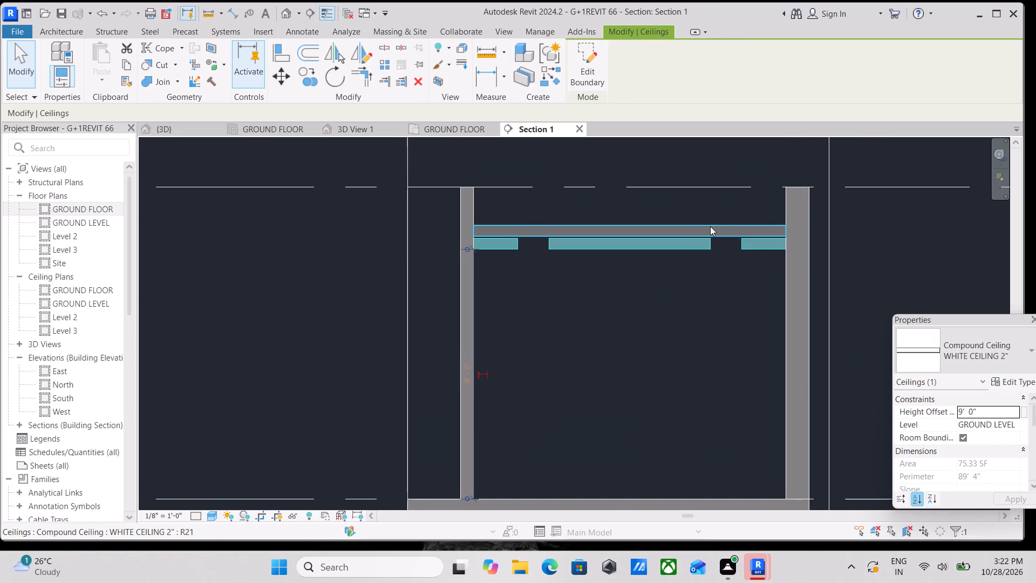
{"action": "left_click", "coordinate": [710, 226]}
{"action": "left_click", "coordinate": [988, 413]}
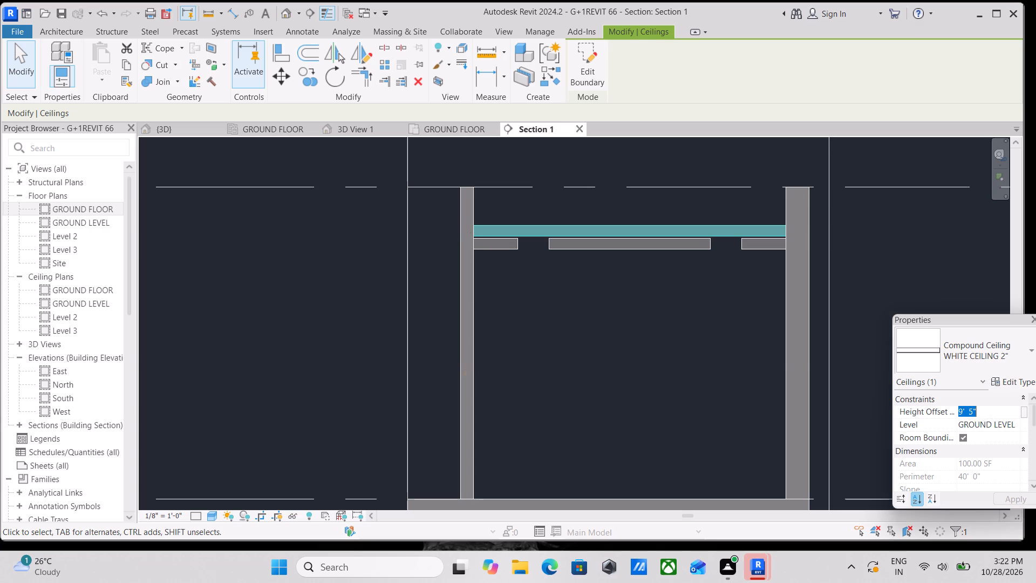
Set the lower stepped ceiling's height offset from GROUND LEVEL to 8' 6".
{"action": "left_click", "coordinate": [691, 249]}
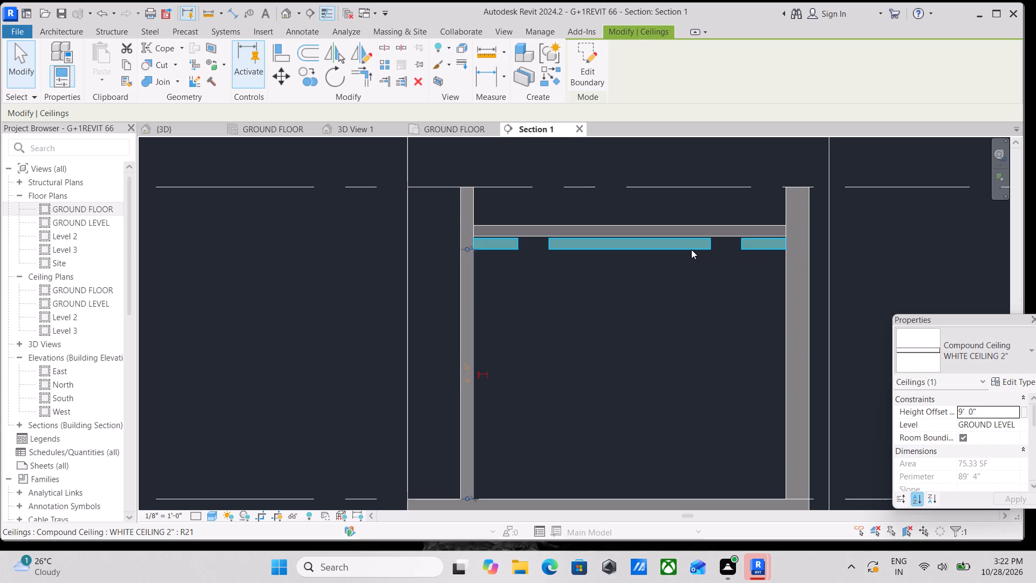
{"action": "left_click", "coordinate": [990, 409]}
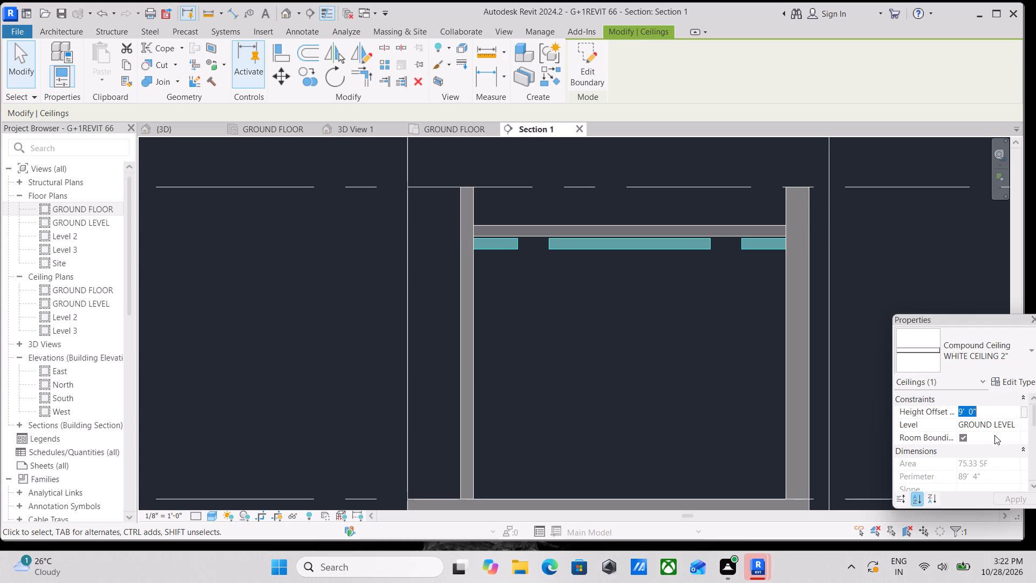
{"action": "type", "text": "8'"}
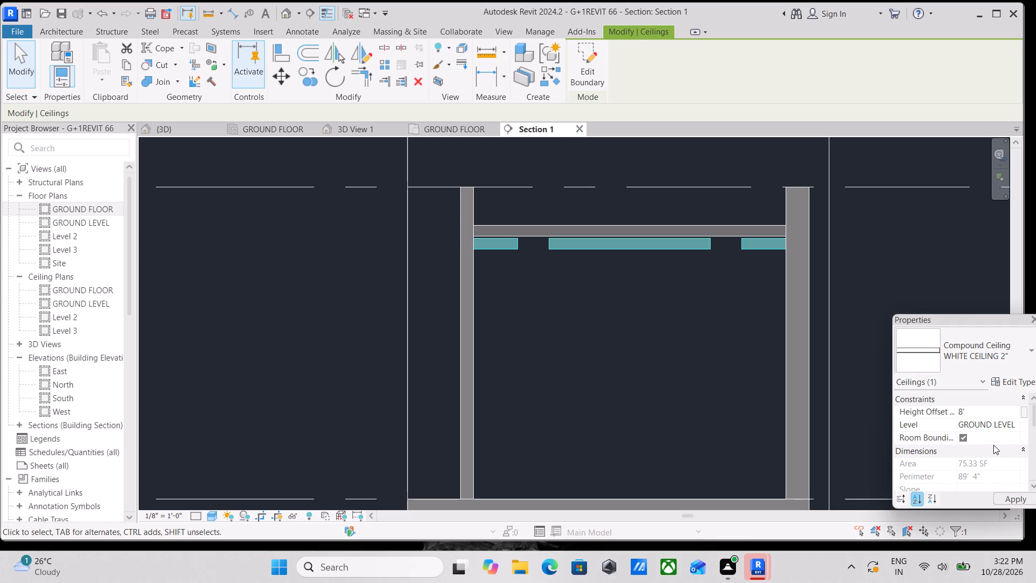
{"action": "key", "text": "6"}
{"action": "key", "text": "Return"}
{"action": "key", "text": "Escape"}
Stretch the top of the generic model light strip up from the floor slab into the gap between the two ceilings.
{"action": "scroll", "coordinate": [741, 306], "scroll_direction": "down", "scroll_amount": 1}
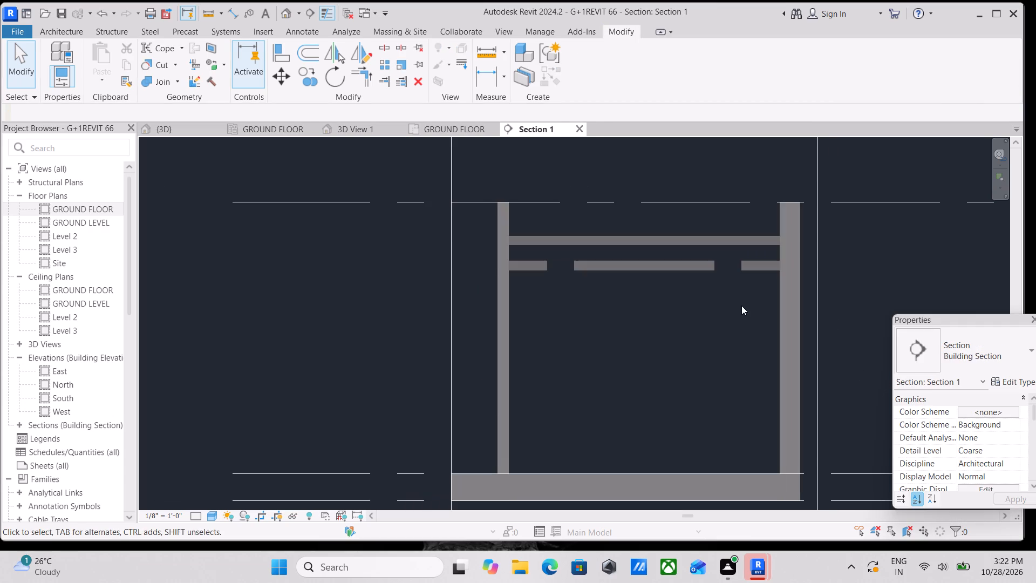
{"action": "middle_click_drag", "start_coordinate": [745, 304], "coordinate": [745, 295]}
{"action": "scroll", "coordinate": [745, 295], "scroll_direction": "down", "scroll_amount": 1}
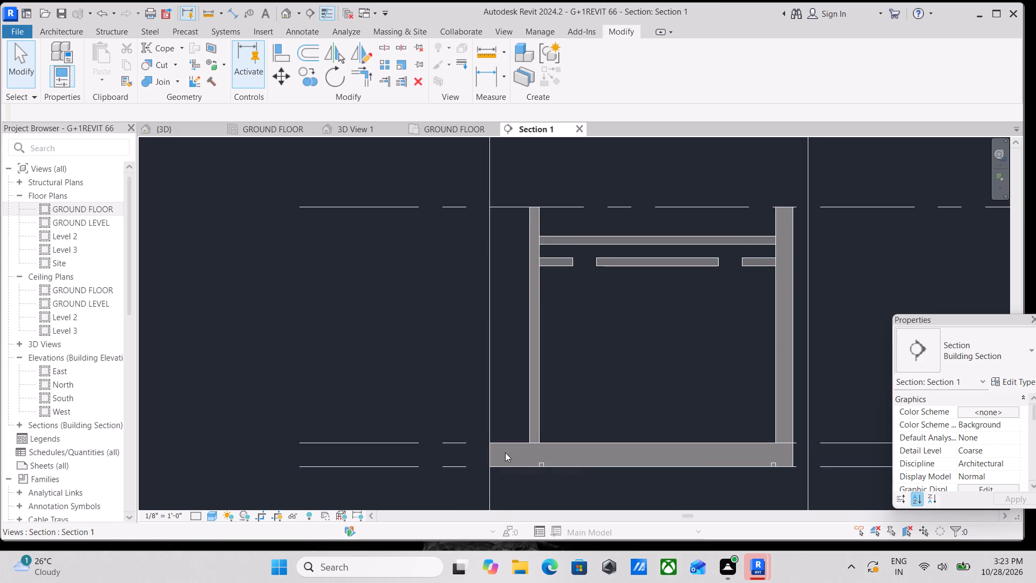
{"action": "scroll", "coordinate": [558, 463], "scroll_direction": "up", "scroll_amount": 6}
{"action": "scroll", "coordinate": [506, 463], "scroll_direction": "down", "scroll_amount": 1}
{"action": "left_click", "coordinate": [519, 464]}
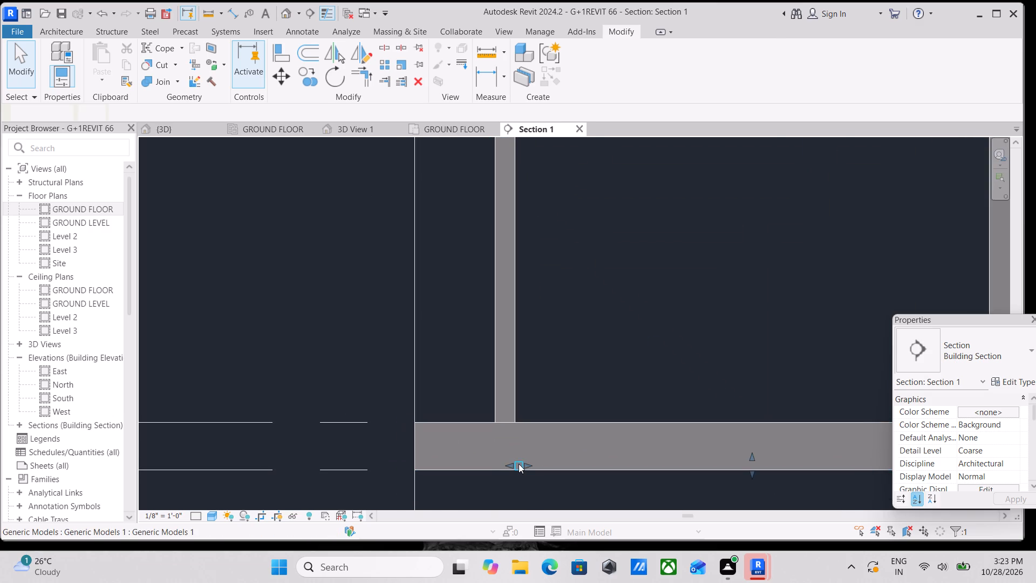
{"action": "scroll", "coordinate": [578, 452], "scroll_direction": "down", "scroll_amount": 1}
{"action": "scroll", "coordinate": [730, 453], "scroll_direction": "down", "scroll_amount": 1}
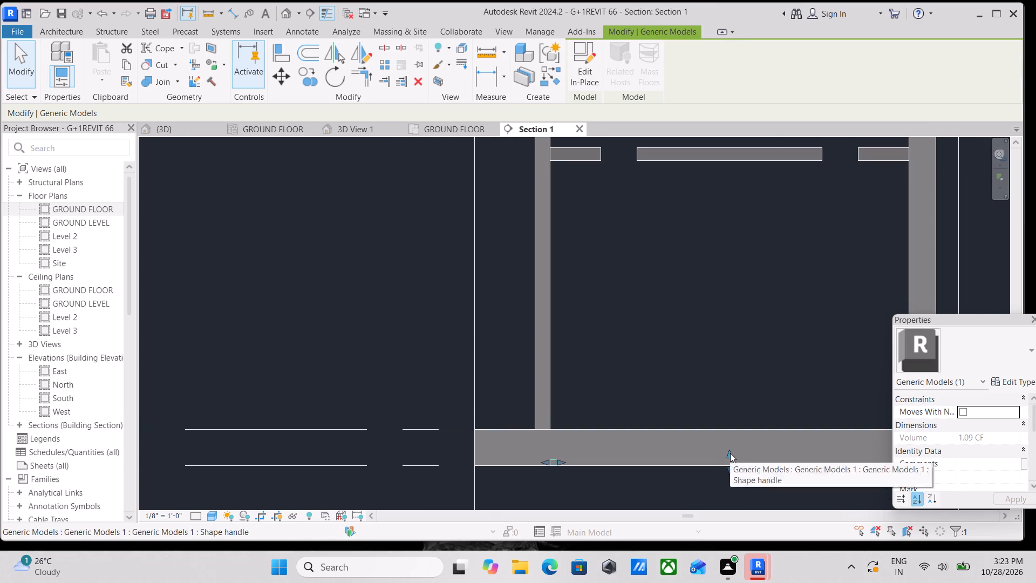
{"action": "left_click_drag", "start_coordinate": [730, 453], "coordinate": [716, 154]}
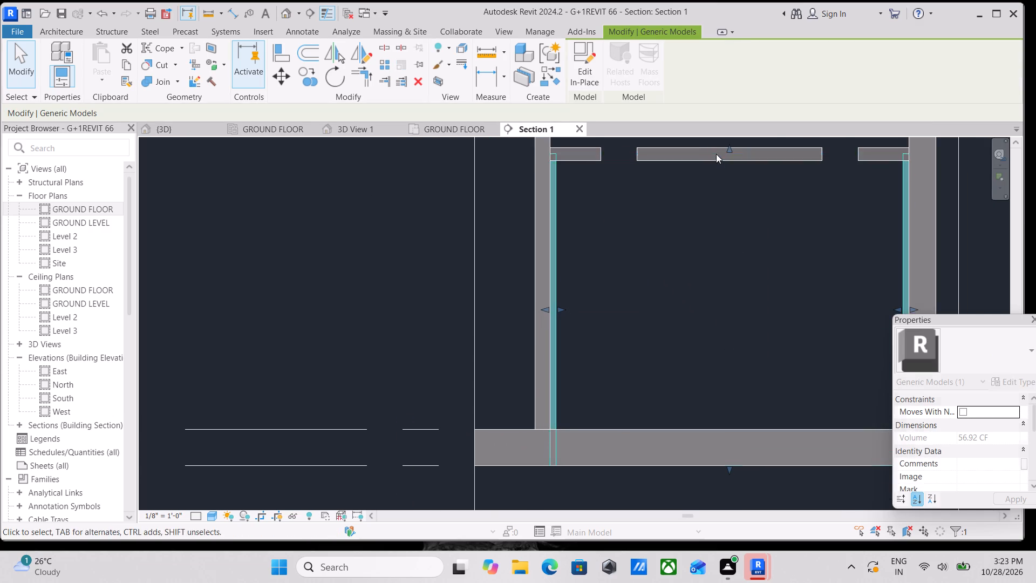
{"action": "middle_click_drag", "start_coordinate": [712, 198], "coordinate": [721, 287]}
{"action": "left_click_drag", "start_coordinate": [737, 233], "coordinate": [737, 232]}
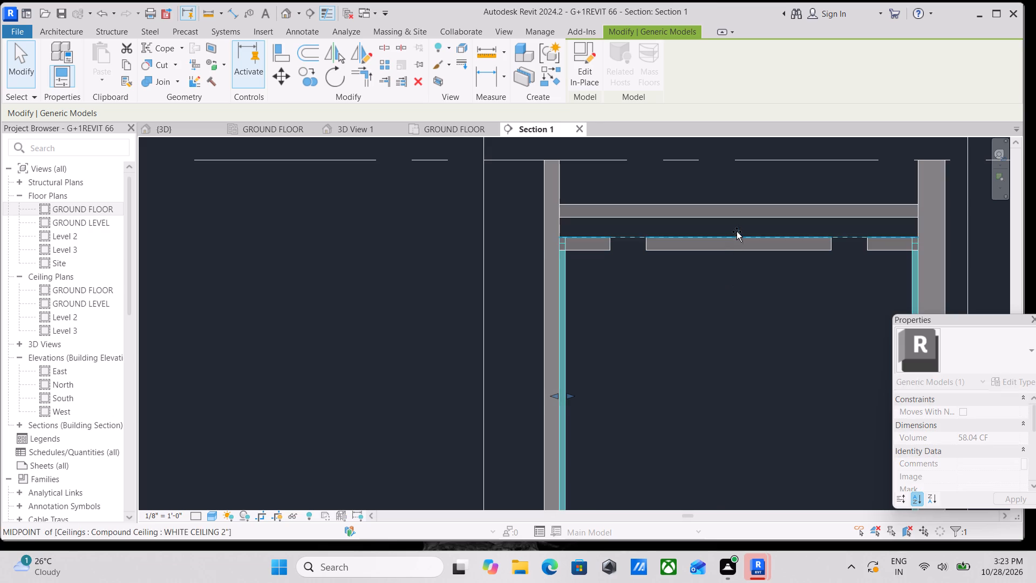
{"action": "left_click_drag", "start_coordinate": [737, 232], "coordinate": [737, 225]}
{"action": "middle_click_drag", "start_coordinate": [734, 290], "coordinate": [693, 194]}
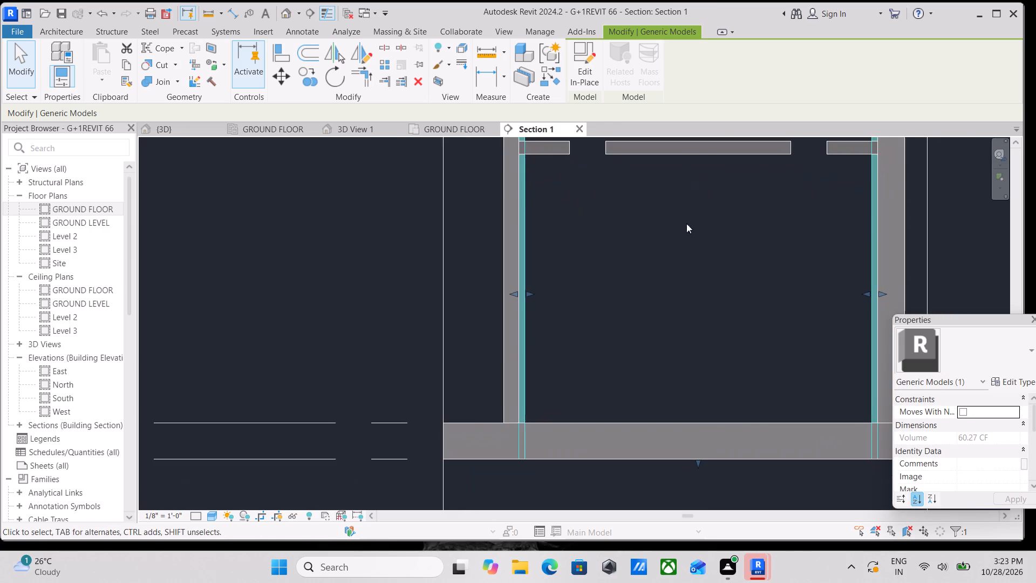
Raise the light strip's bottom edge to just above the stepped ceiling, leaving only a thin strip in the ceiling gap.
{"action": "scroll", "coordinate": [688, 312], "scroll_direction": "down", "scroll_amount": 1}
{"action": "left_click_drag", "start_coordinate": [696, 440], "coordinate": [681, 311]}
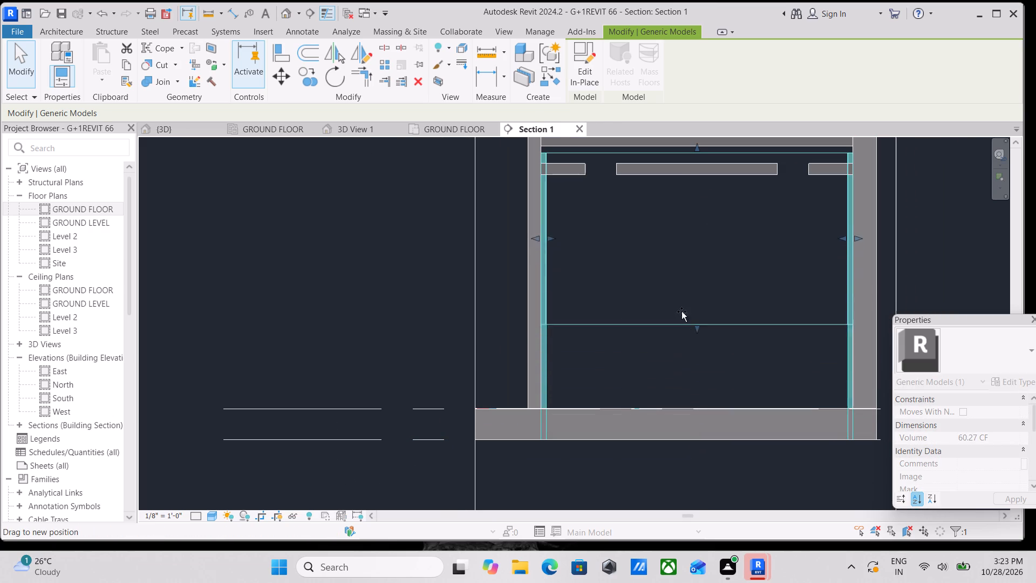
{"action": "left_click_drag", "start_coordinate": [681, 311], "coordinate": [688, 201]}
{"action": "middle_click_drag", "start_coordinate": [685, 248], "coordinate": [674, 413]}
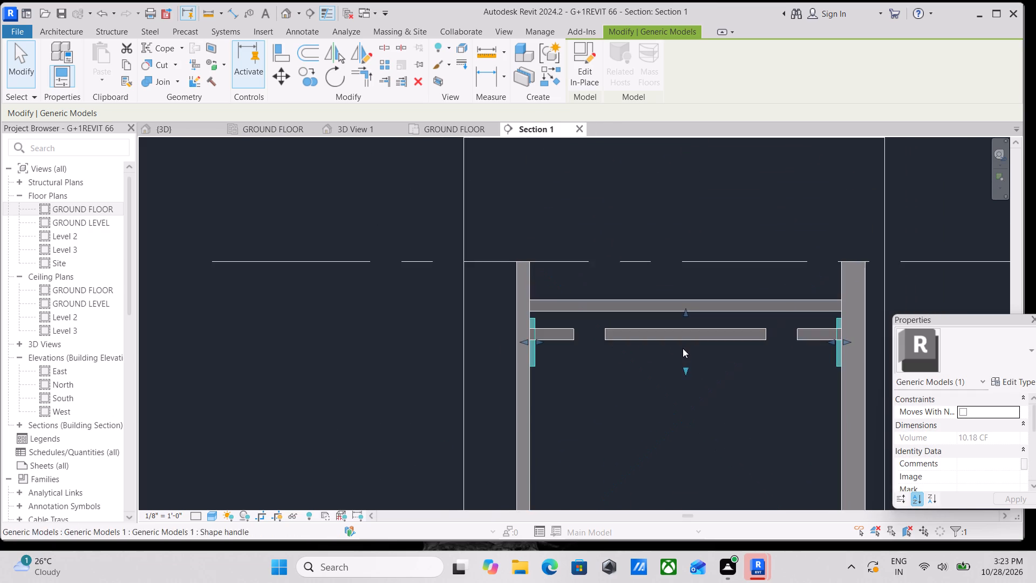
{"action": "scroll", "coordinate": [684, 346], "scroll_direction": "up", "scroll_amount": 3}
{"action": "left_click_drag", "start_coordinate": [687, 379], "coordinate": [683, 315]}
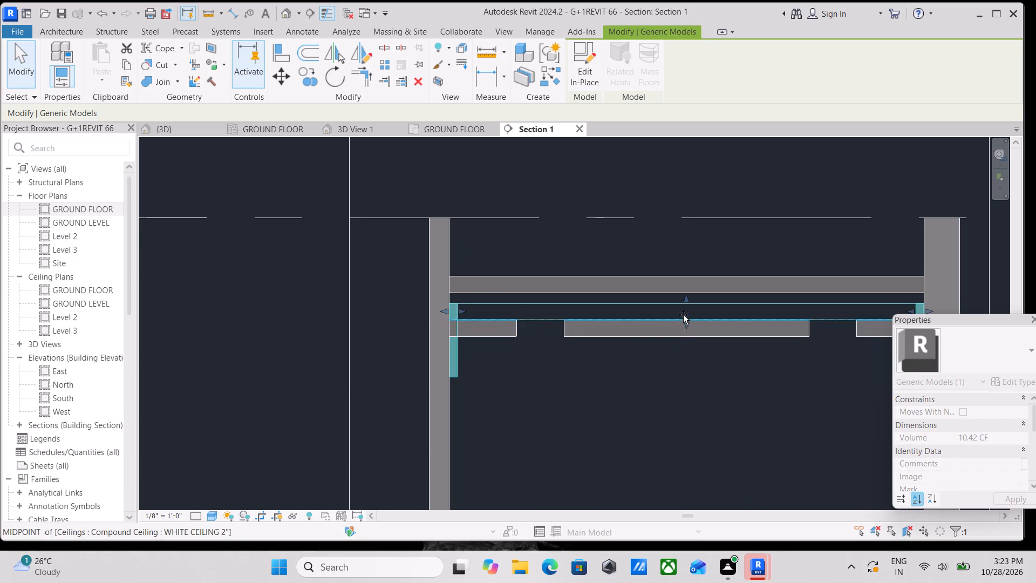
{"action": "left_click_drag", "start_coordinate": [683, 315], "coordinate": [683, 311]}
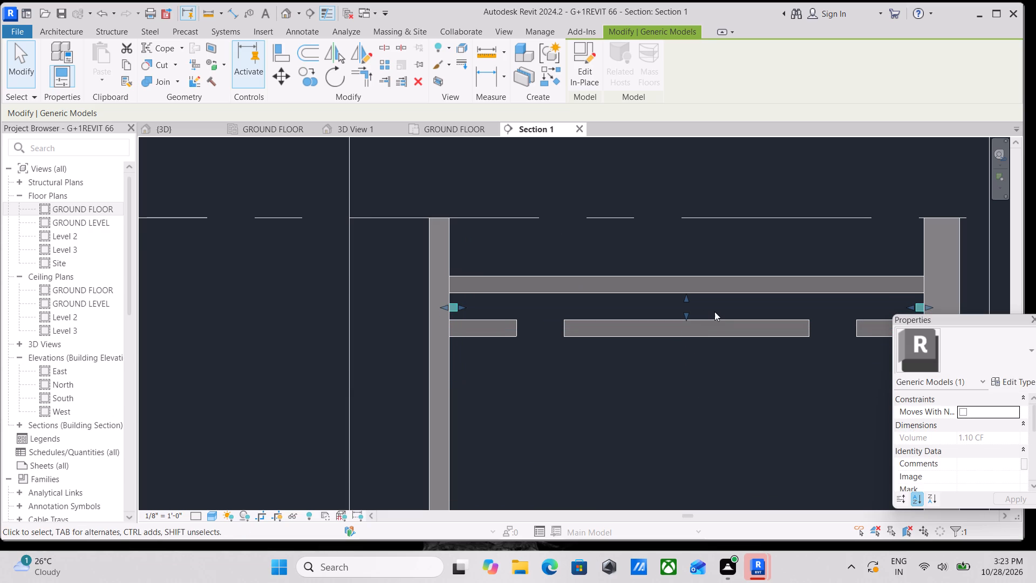
{"action": "scroll", "coordinate": [717, 311], "scroll_direction": "up", "scroll_amount": 3}
{"action": "scroll", "coordinate": [719, 307], "scroll_direction": "down", "scroll_amount": 2}
{"action": "middle_click_drag", "start_coordinate": [719, 307], "coordinate": [637, 312]}
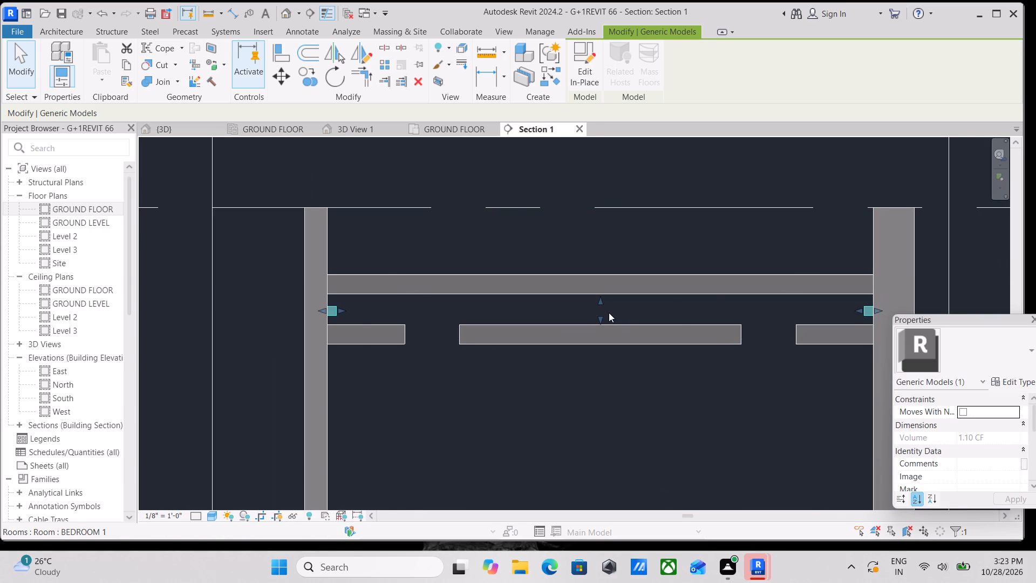
{"action": "key", "text": "Escape"}
{"action": "scroll", "coordinate": [614, 311], "scroll_direction": "down", "scroll_amount": 2}
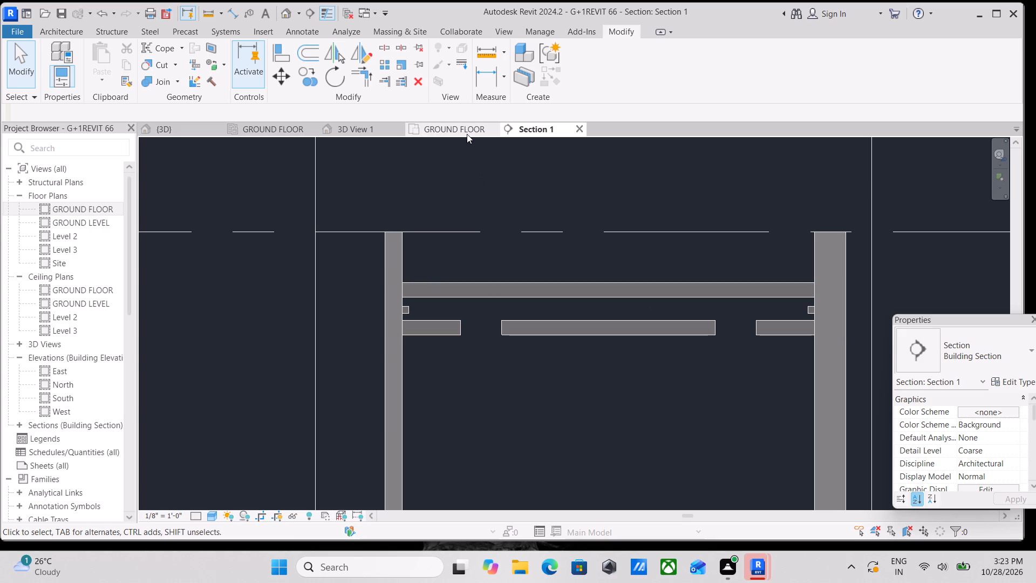
Open 3D View 1 and examine the recess between the stepped and upper bedroom ceilings.
{"action": "left_click", "coordinate": [349, 130]}
{"action": "scroll", "coordinate": [513, 247], "scroll_direction": "up", "scroll_amount": 9}
{"action": "scroll", "coordinate": [703, 293], "scroll_direction": "up", "scroll_amount": 2}
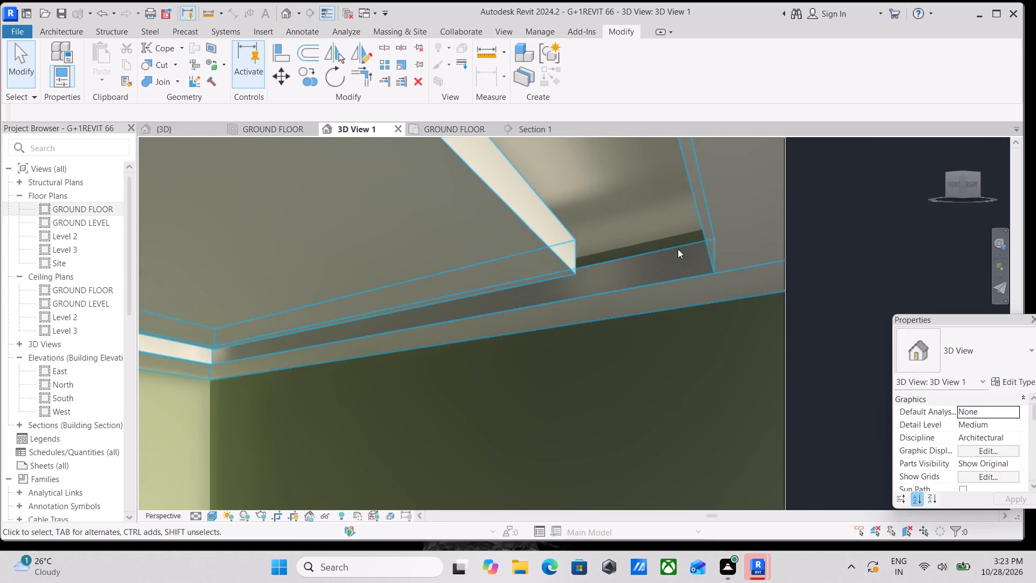
{"action": "left_click", "coordinate": [656, 250]}
{"action": "key", "text": "Escape"}
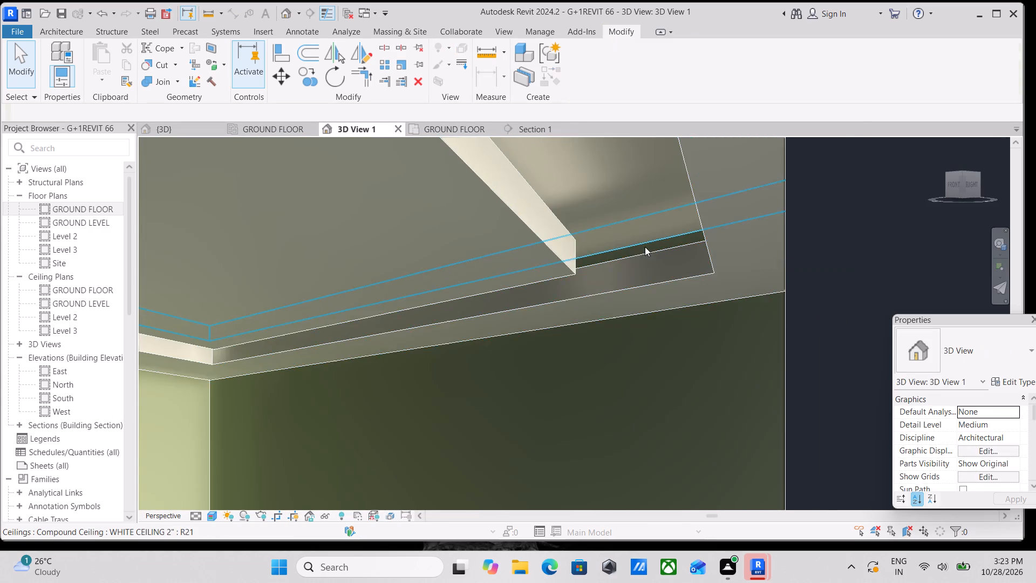
{"action": "scroll", "coordinate": [640, 247], "scroll_direction": "down", "scroll_amount": 5}
{"action": "middle_click_drag", "start_coordinate": [644, 252], "coordinate": [759, 254]}
{"action": "scroll", "coordinate": [559, 332], "scroll_direction": "down", "scroll_amount": 2}
{"action": "middle_click_drag", "start_coordinate": [559, 332], "coordinate": [596, 355]}
{"action": "scroll", "coordinate": [635, 368], "scroll_direction": "down", "scroll_amount": 3}
{"action": "middle_click", "coordinate": [635, 368]}
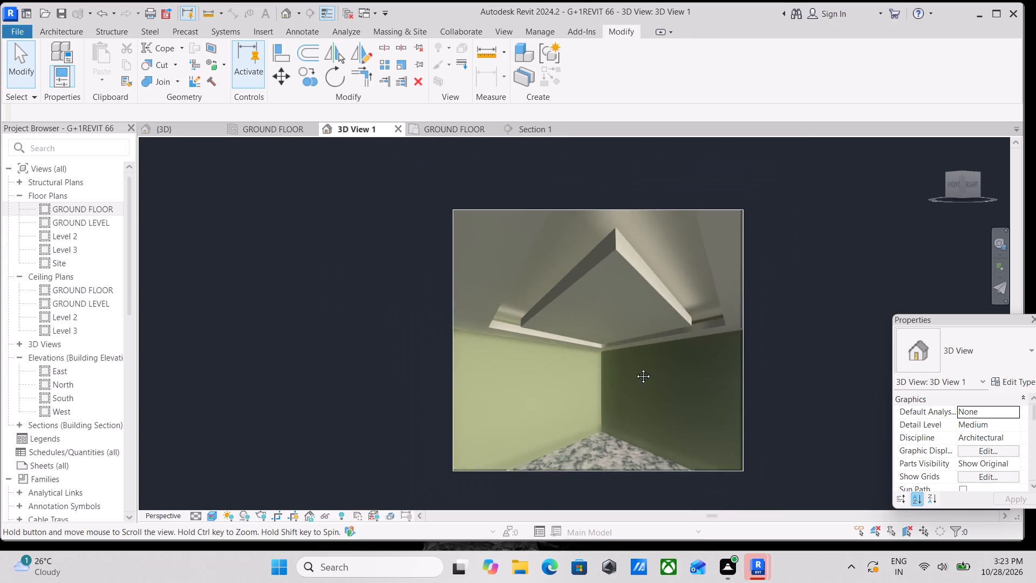
Enlarge the camera view's crop on both sides and at the top to show more of the bedroom's walls and ceiling.
{"action": "left_click", "coordinate": [746, 362]}
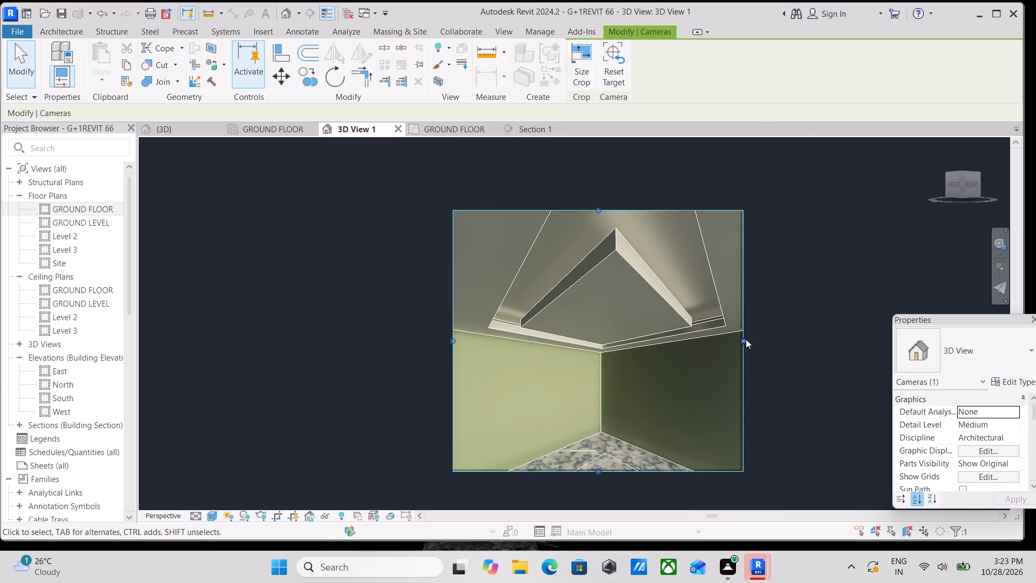
{"action": "left_click_drag", "start_coordinate": [746, 339], "coordinate": [825, 347]}
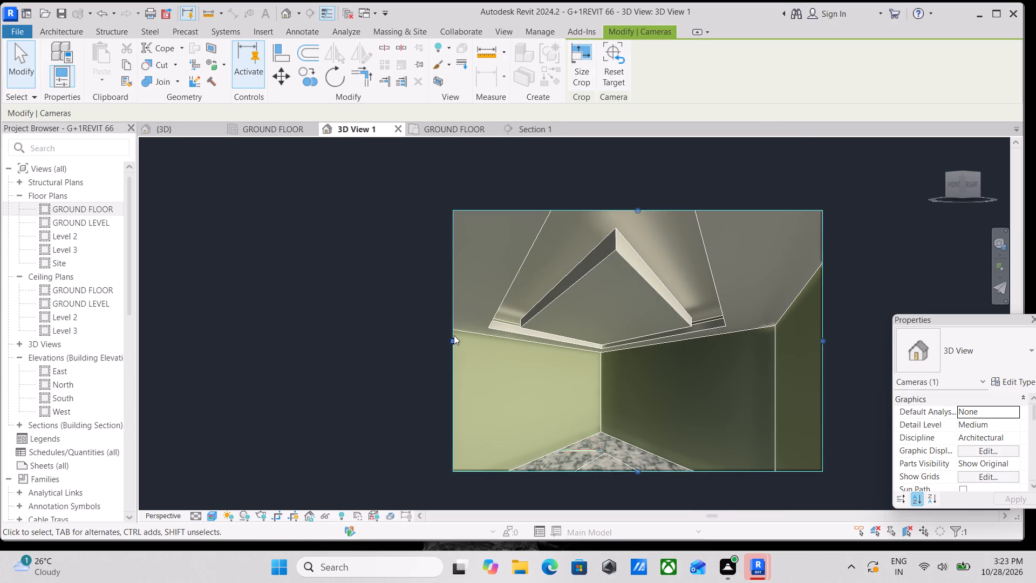
{"action": "left_click_drag", "start_coordinate": [454, 335], "coordinate": [350, 351]}
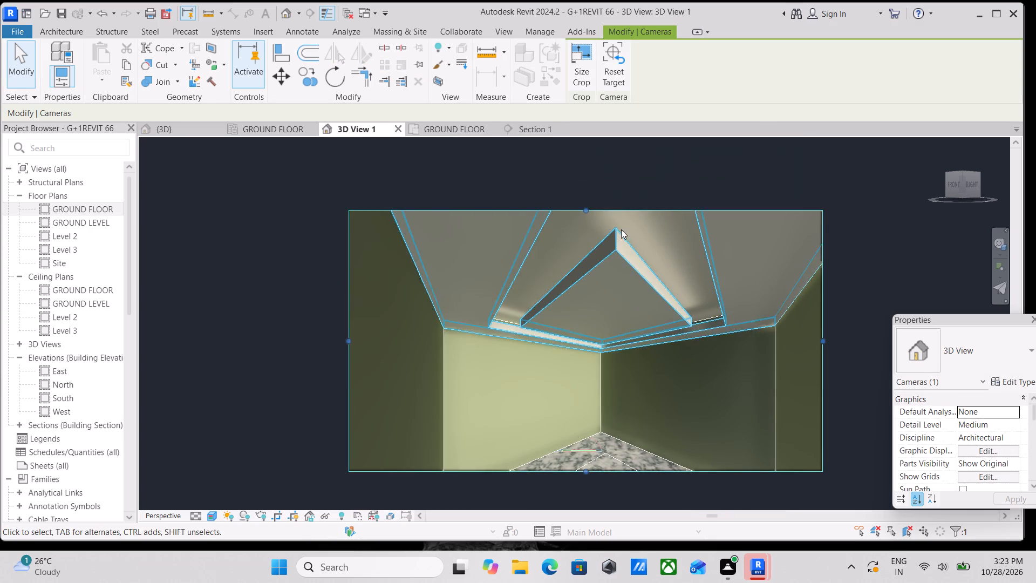
{"action": "middle_click_drag", "start_coordinate": [627, 229], "coordinate": [625, 301]}
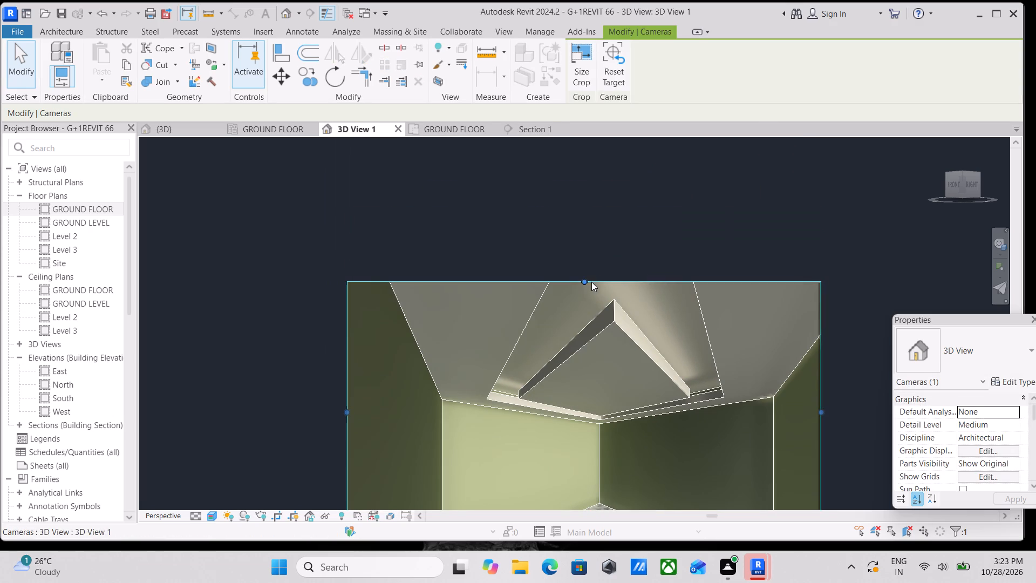
{"action": "left_click_drag", "start_coordinate": [584, 281], "coordinate": [585, 251]}
{"action": "left_click_drag", "start_coordinate": [587, 246], "coordinate": [602, 200]}
{"action": "scroll", "coordinate": [650, 289], "scroll_direction": "down", "scroll_amount": 2}
{"action": "middle_click_drag", "start_coordinate": [650, 289], "coordinate": [649, 310]}
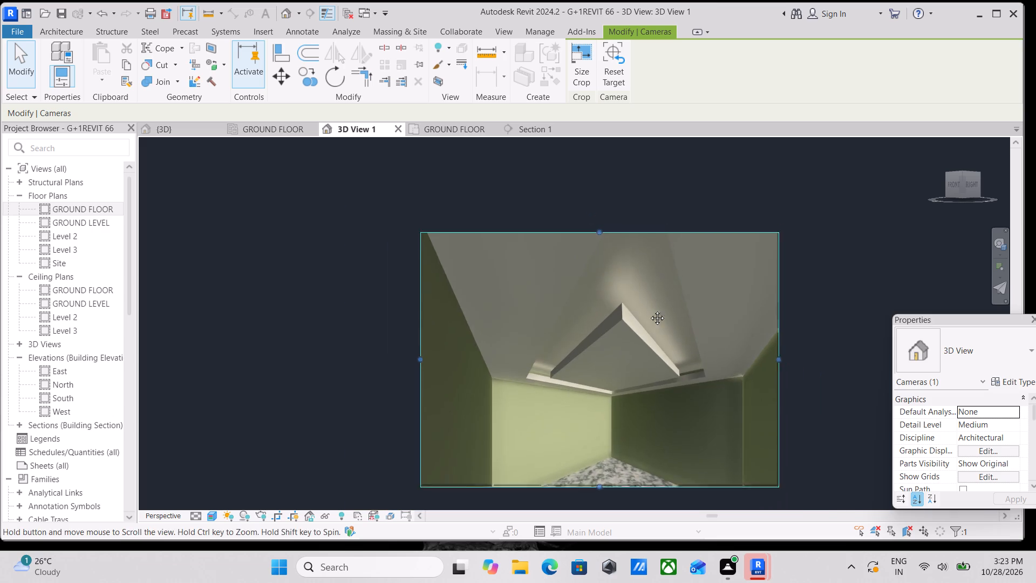
{"action": "middle_click_drag", "start_coordinate": [649, 310], "coordinate": [649, 316]}
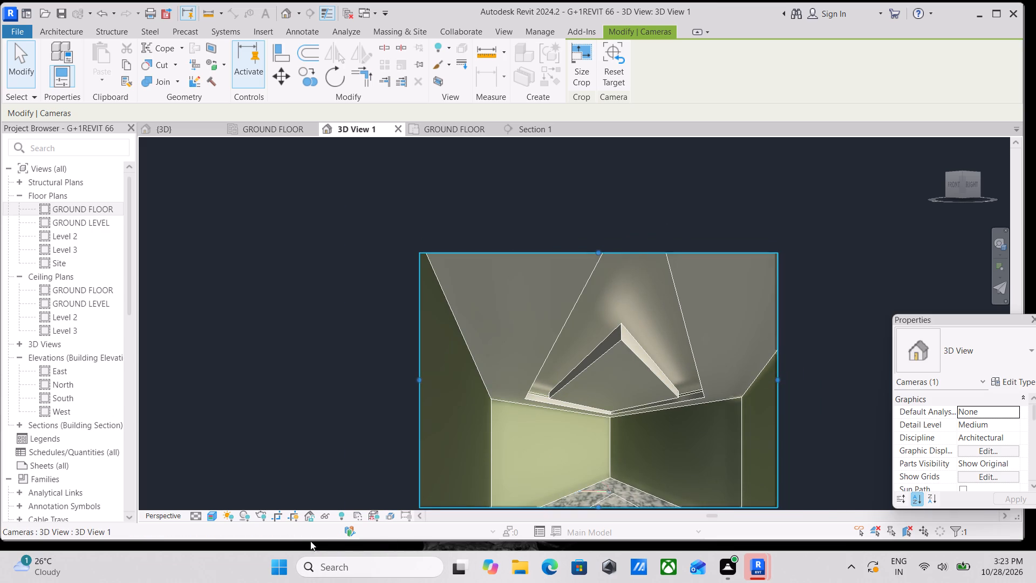
{"action": "left_click", "coordinate": [212, 515]}
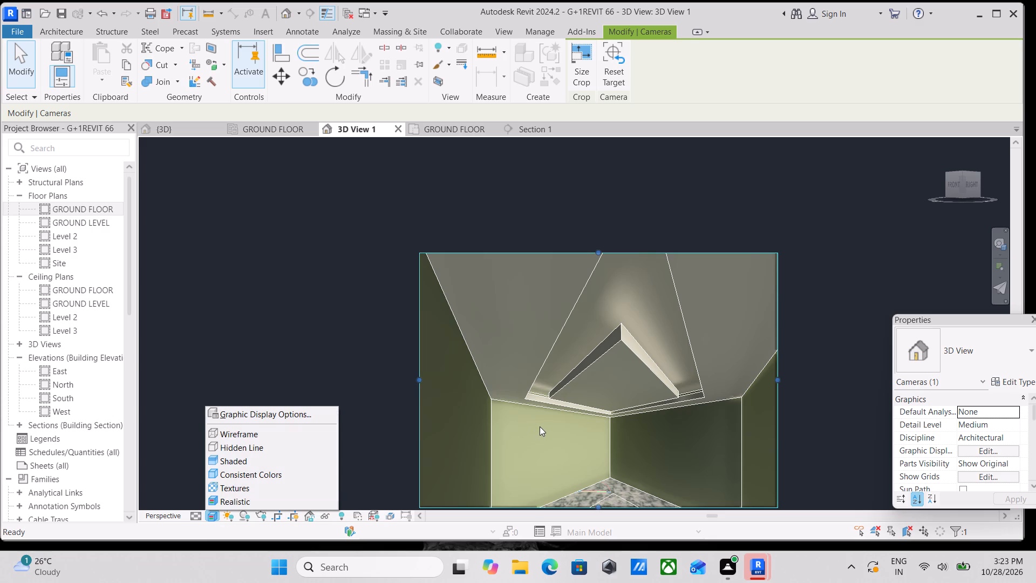
{"action": "key", "text": "Escape"}
Open the rendering settings for the bedroom camera view and set the render quality to High.
{"action": "type", "text": "RR"}
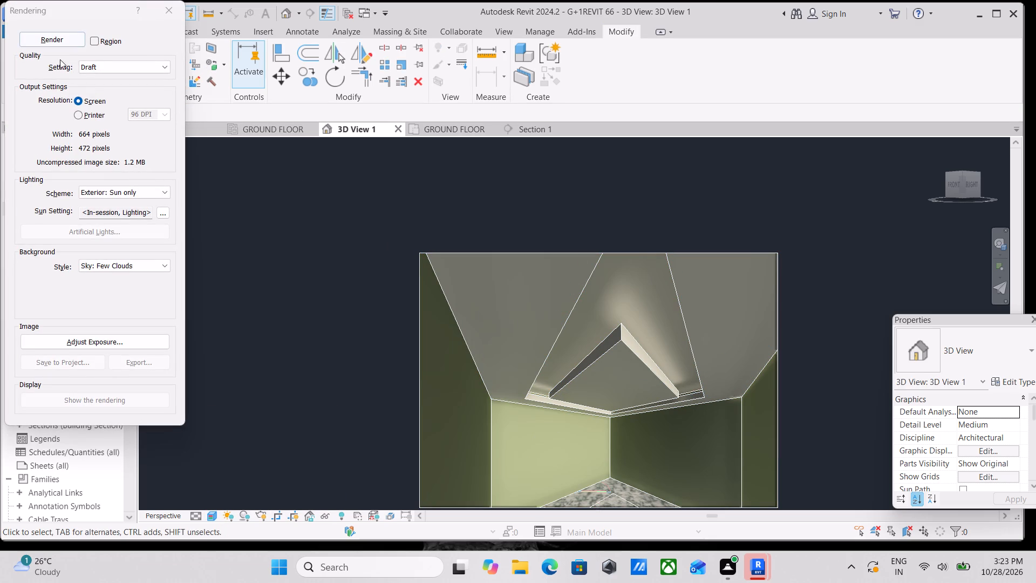
{"action": "left_click", "coordinate": [124, 67]}
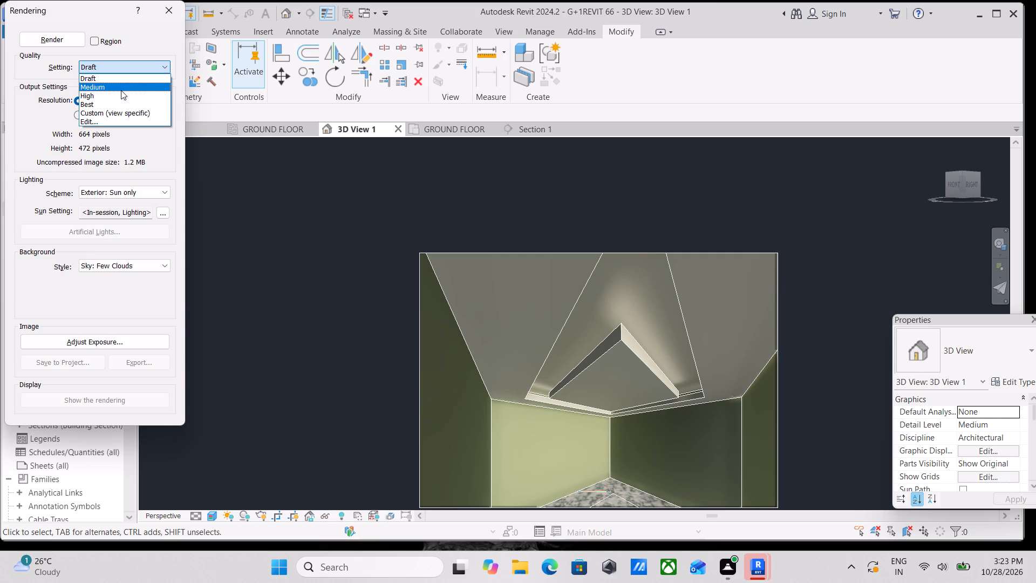
{"action": "left_click", "coordinate": [121, 97]}
Enable region rendering and enlarge the render region to the view's top and side edges and down to the start of the floor.
{"action": "left_click", "coordinate": [93, 39]}
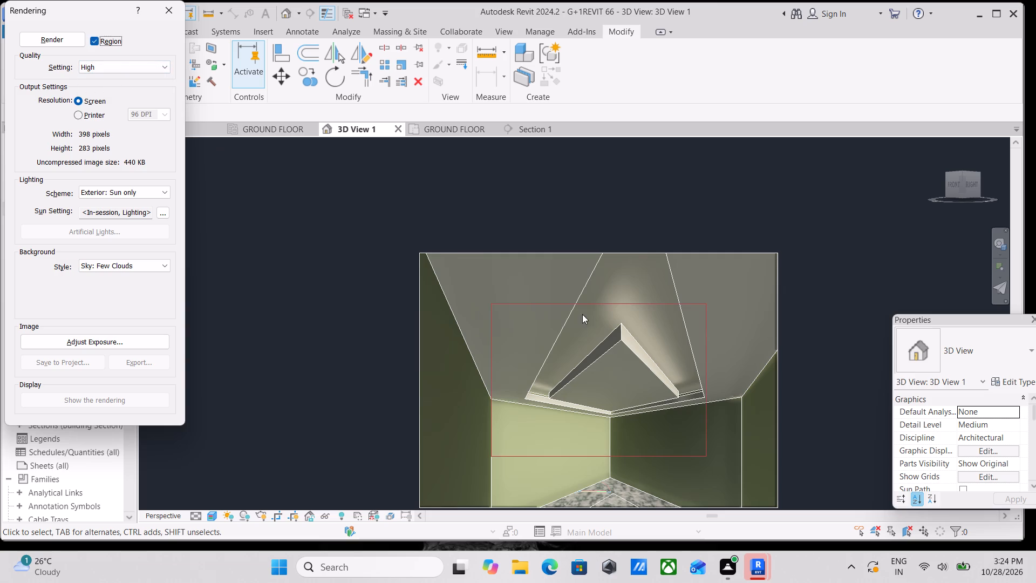
{"action": "scroll", "coordinate": [583, 314], "scroll_direction": "down", "scroll_amount": 1}
{"action": "left_click", "coordinate": [615, 306]}
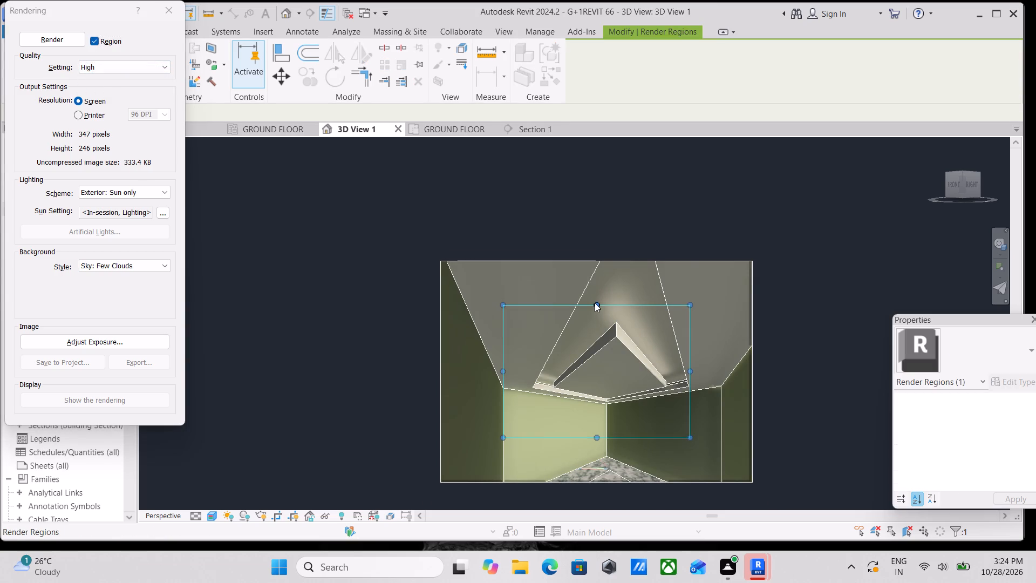
{"action": "left_click_drag", "start_coordinate": [595, 303], "coordinate": [600, 252]}
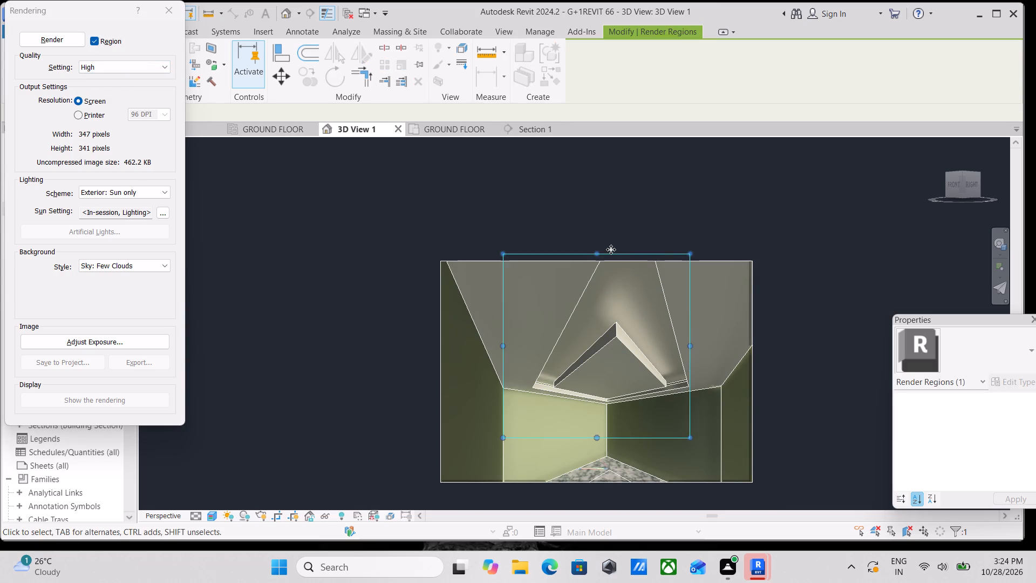
{"action": "left_click_drag", "start_coordinate": [594, 253], "coordinate": [595, 261]}
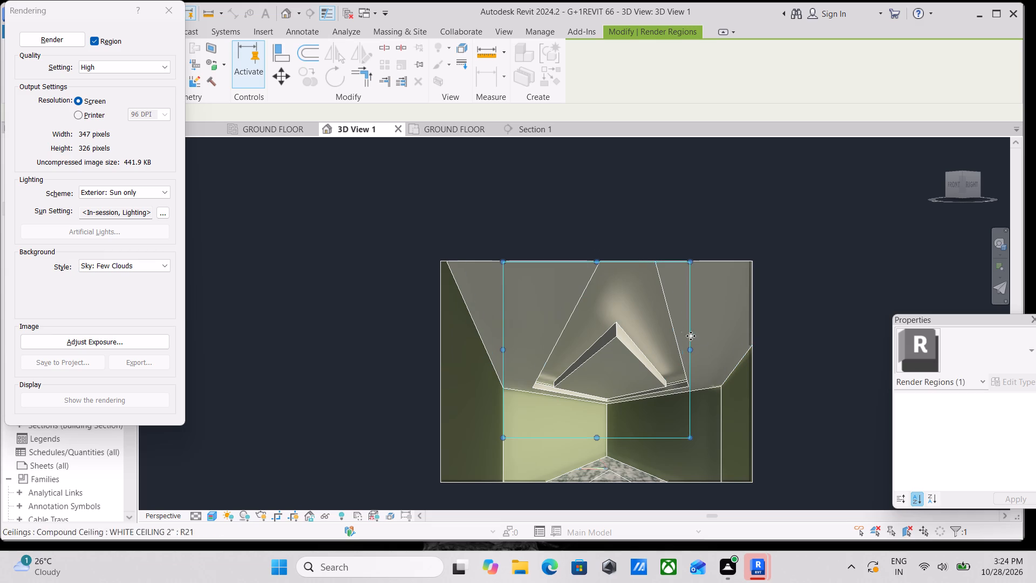
{"action": "left_click_drag", "start_coordinate": [689, 347], "coordinate": [747, 363]}
{"action": "left_click_drag", "start_coordinate": [501, 345], "coordinate": [455, 349]}
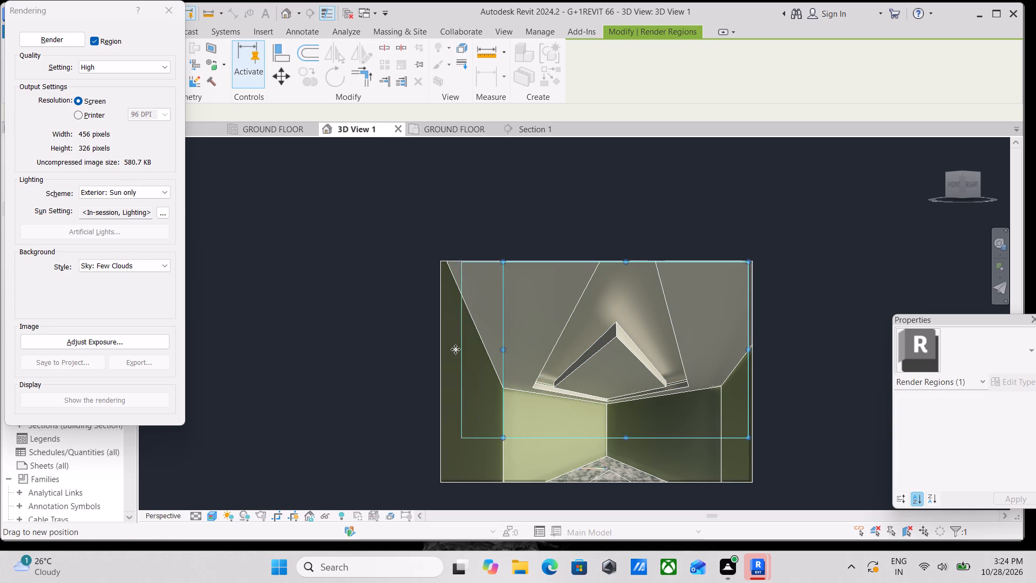
{"action": "left_click_drag", "start_coordinate": [455, 349], "coordinate": [441, 349]}
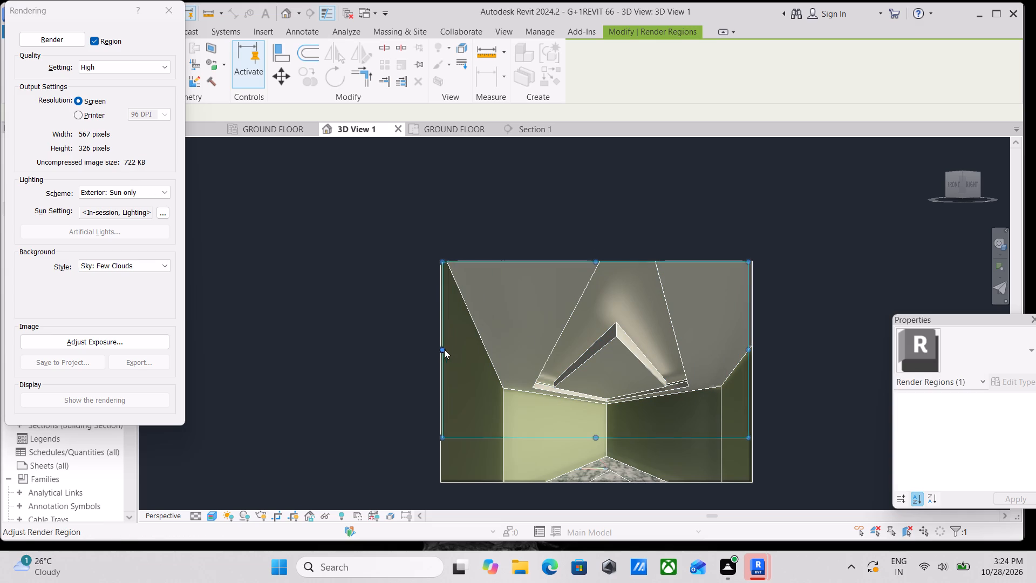
{"action": "left_click_drag", "start_coordinate": [588, 433], "coordinate": [594, 450]}
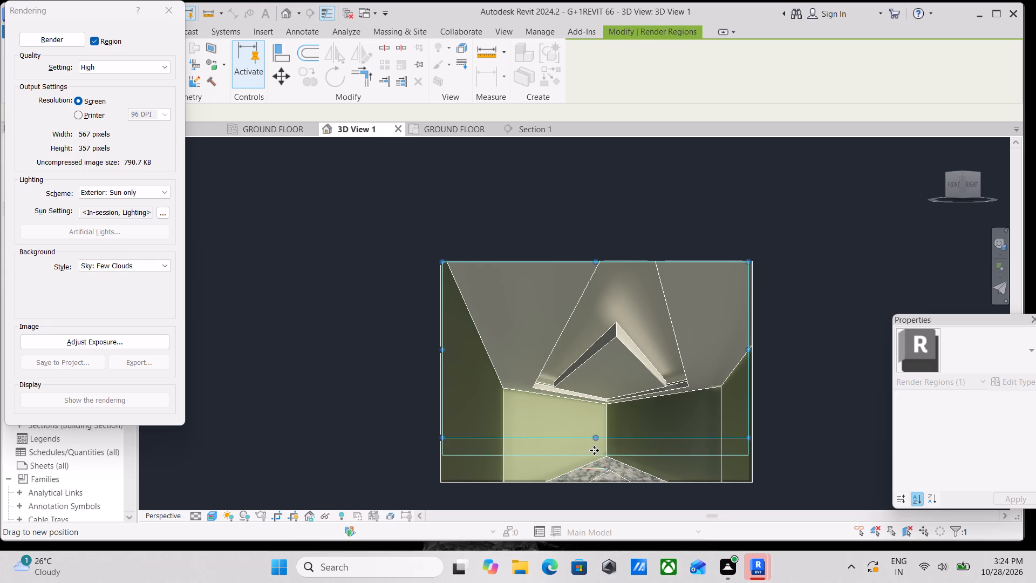
{"action": "left_click_drag", "start_coordinate": [594, 450], "coordinate": [595, 450]}
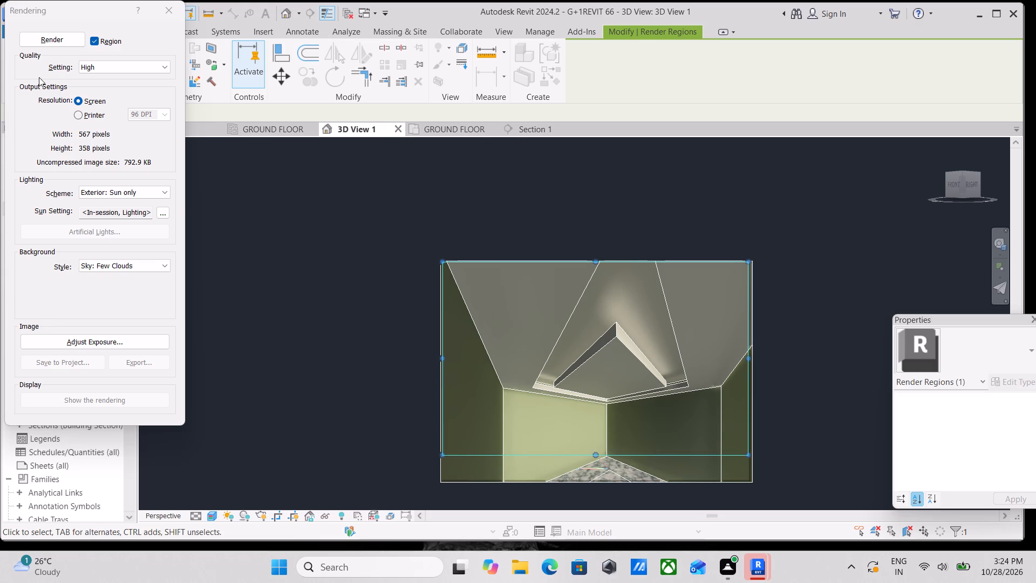
Render the selected region of the bedroom view.
{"action": "left_click", "coordinate": [59, 38]}
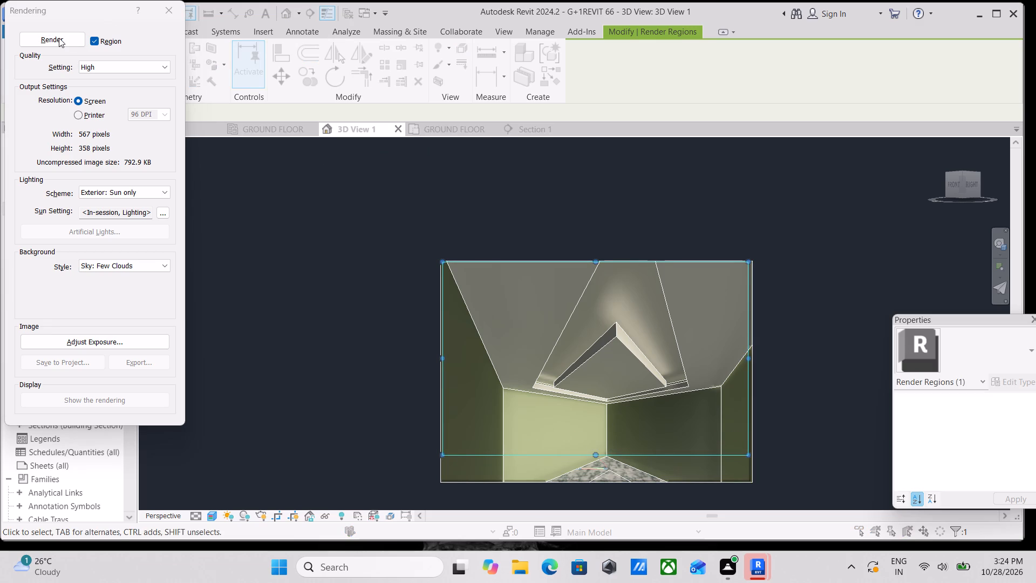
{"action": "scroll", "coordinate": [582, 412], "scroll_direction": "up", "scroll_amount": 2}
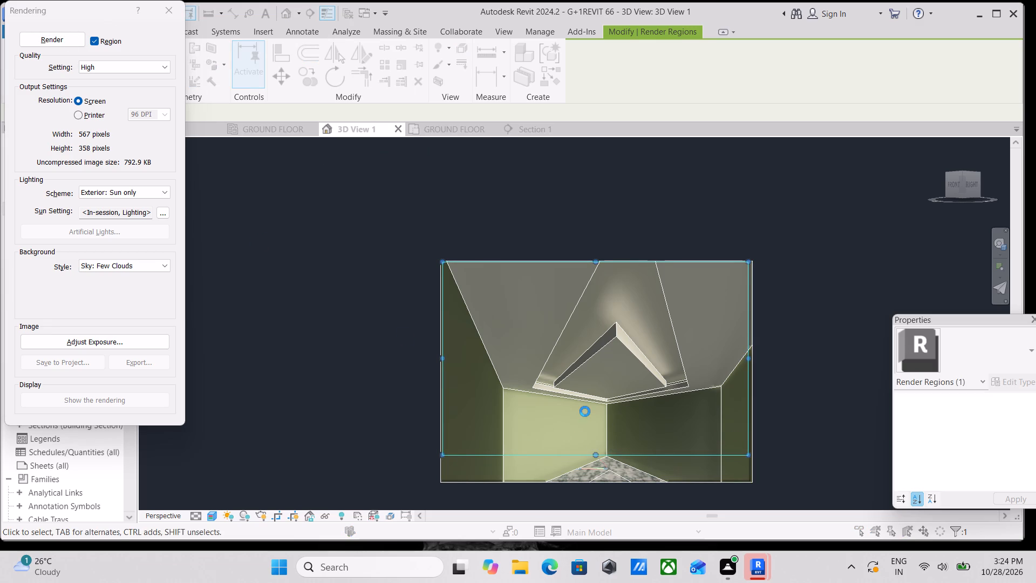
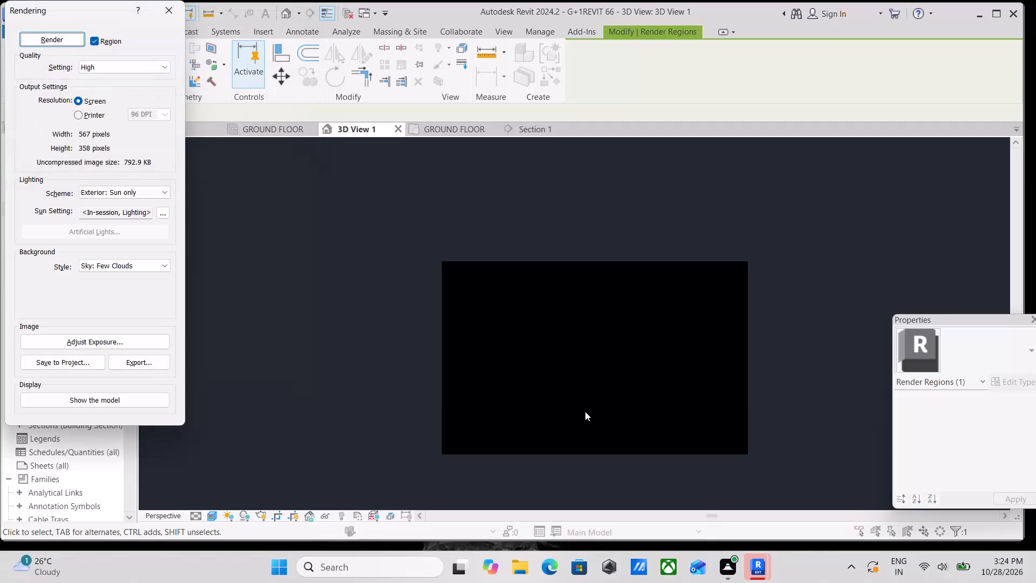
Render the camera view's region with the Exterior: Artificial only lighting scheme, then close the rendering settings.
{"action": "left_click", "coordinate": [150, 189]}
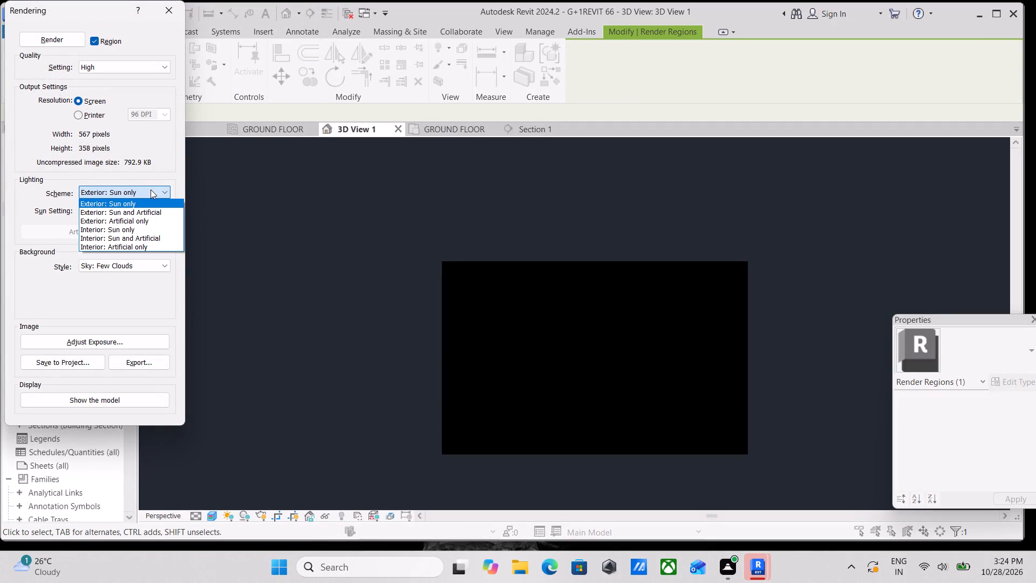
{"action": "left_click", "coordinate": [143, 219]}
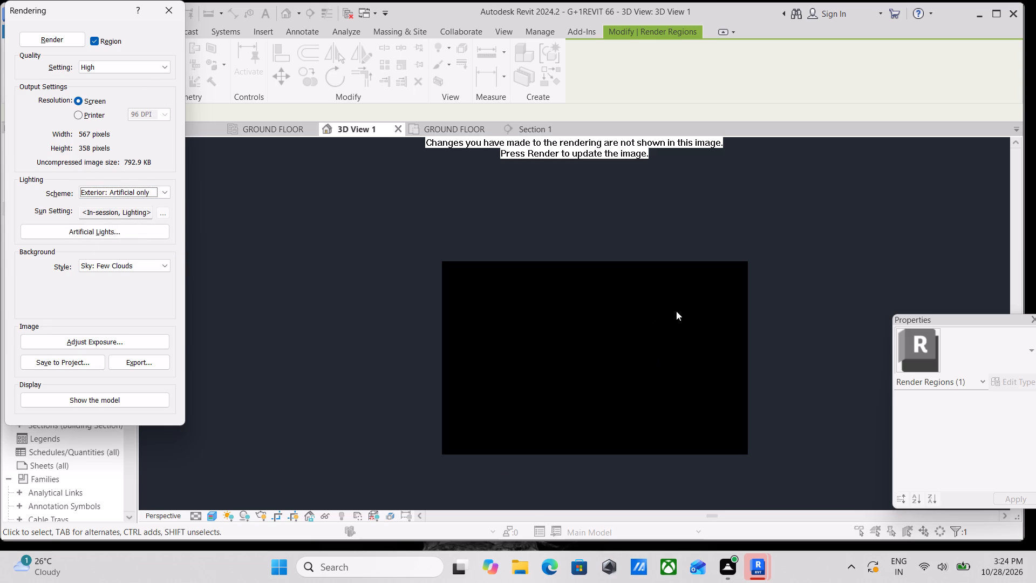
{"action": "left_click", "coordinate": [53, 36]}
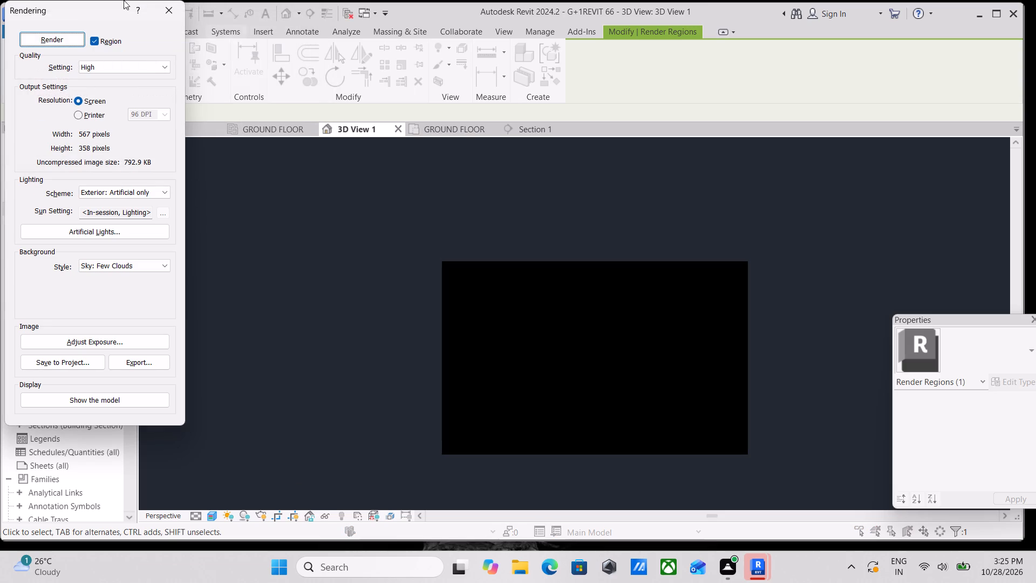
{"action": "left_click", "coordinate": [173, 3]}
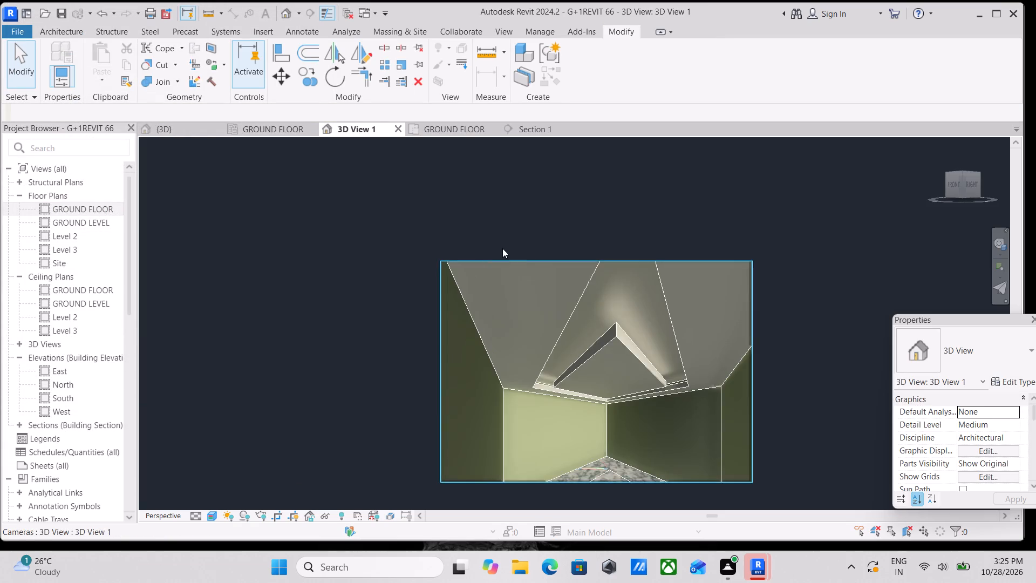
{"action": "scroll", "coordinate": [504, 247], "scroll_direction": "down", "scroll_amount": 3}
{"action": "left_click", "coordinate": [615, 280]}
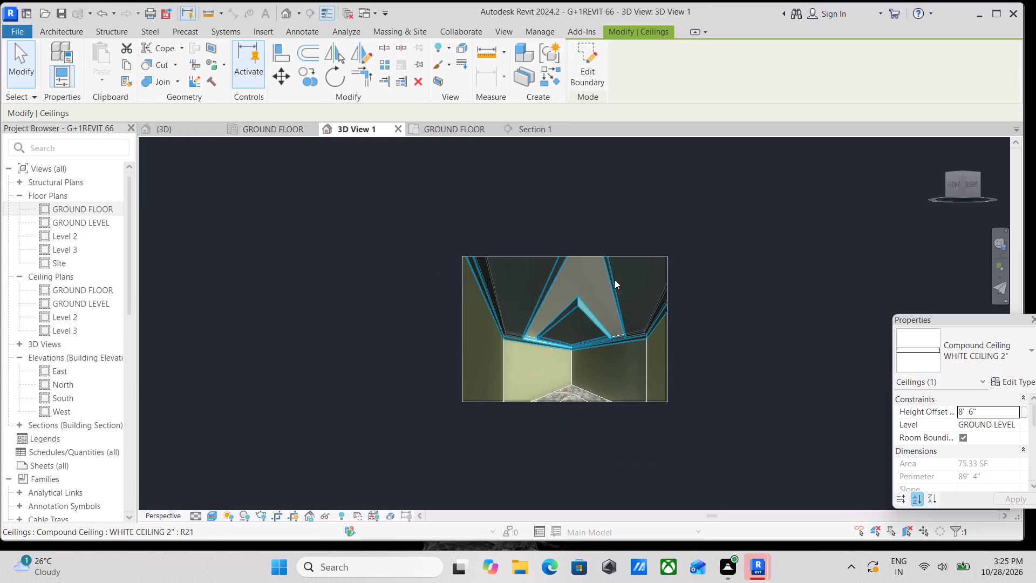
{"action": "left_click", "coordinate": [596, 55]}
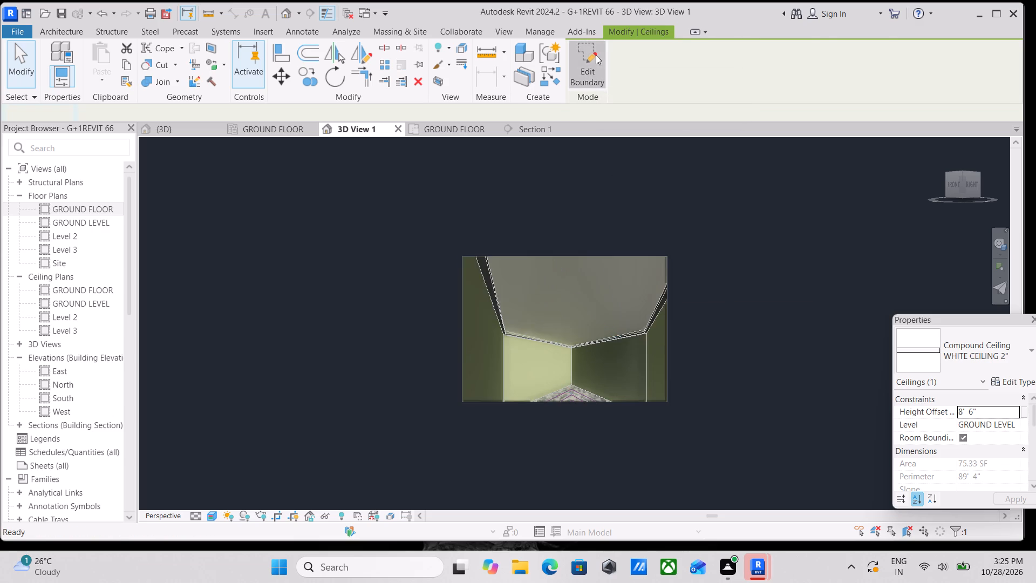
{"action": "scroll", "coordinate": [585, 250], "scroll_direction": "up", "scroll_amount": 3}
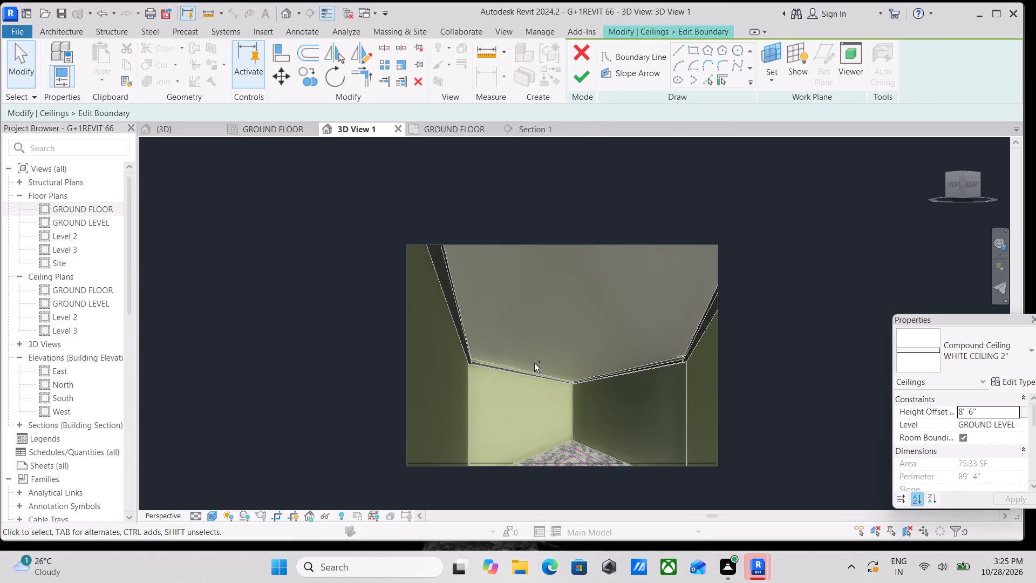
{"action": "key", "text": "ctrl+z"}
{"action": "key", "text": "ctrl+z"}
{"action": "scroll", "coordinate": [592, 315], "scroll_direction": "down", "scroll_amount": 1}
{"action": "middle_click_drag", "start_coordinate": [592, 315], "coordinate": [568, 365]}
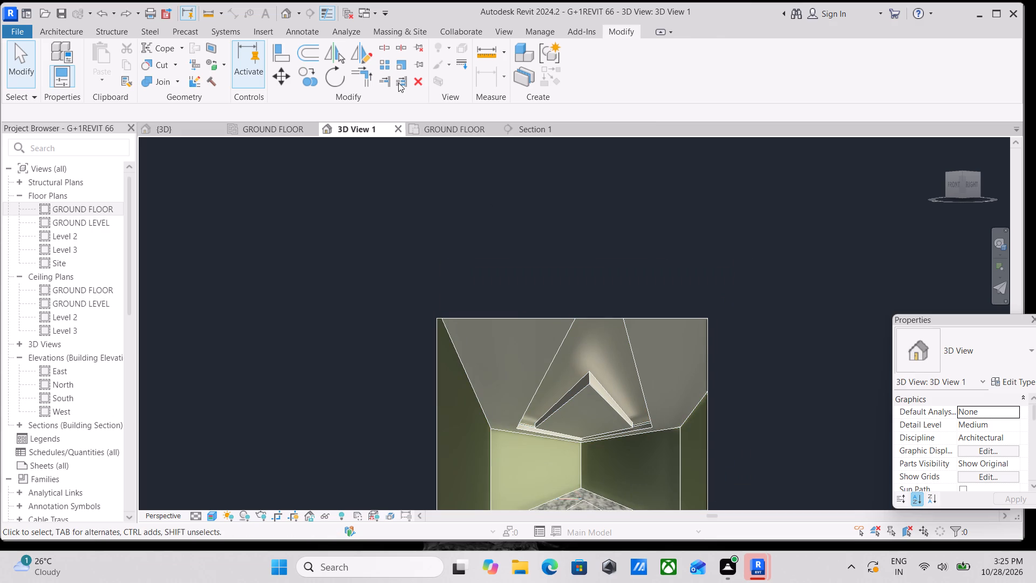
Examine the bedroom's walls and the overall room layout on the GROUND FLOOR plan.
{"action": "left_click", "coordinate": [468, 128]}
{"action": "scroll", "coordinate": [425, 309], "scroll_direction": "down", "scroll_amount": 1}
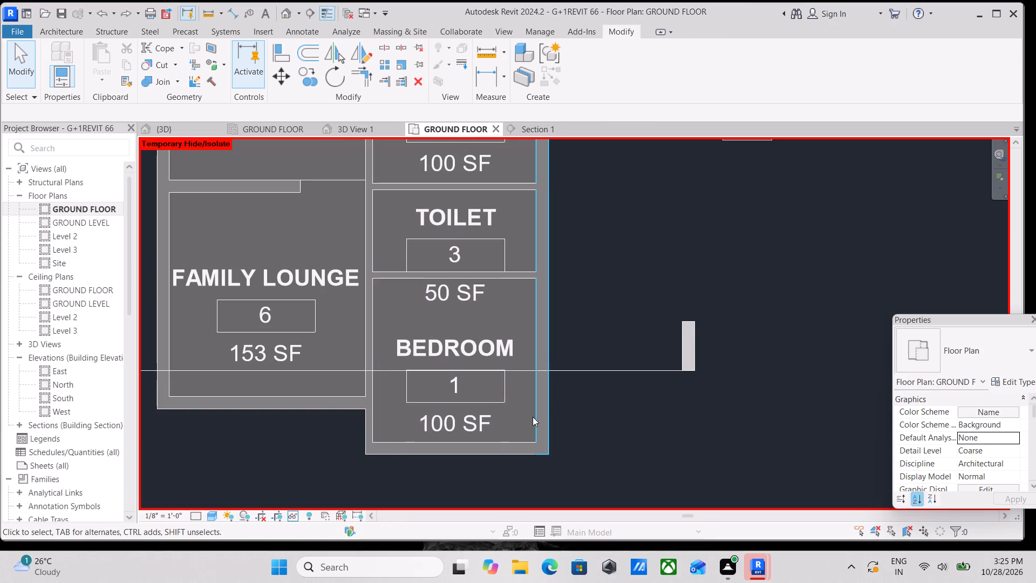
{"action": "scroll", "coordinate": [392, 451], "scroll_direction": "up", "scroll_amount": 4}
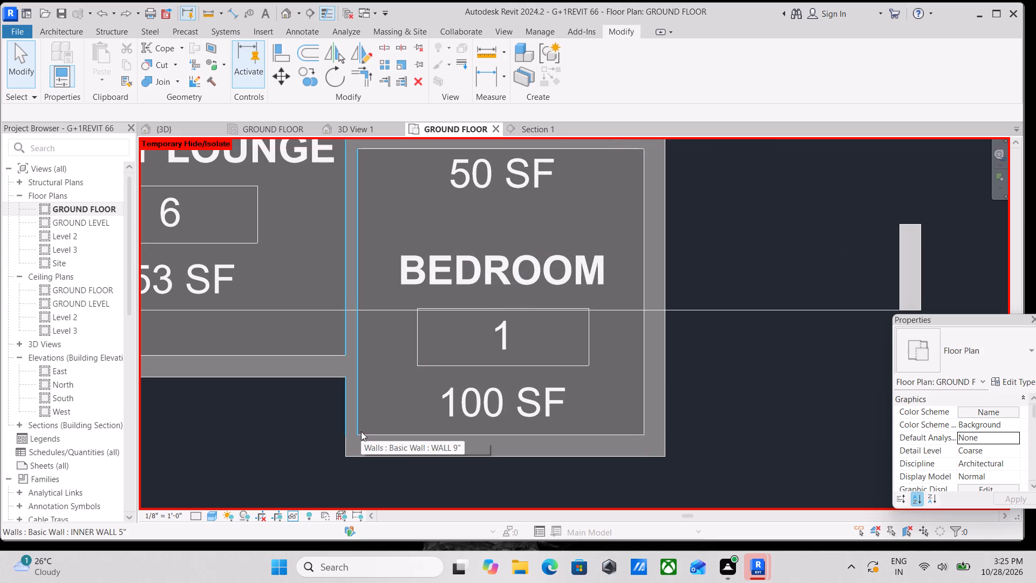
{"action": "left_click", "coordinate": [644, 428]}
{"action": "key", "text": "Escape"}
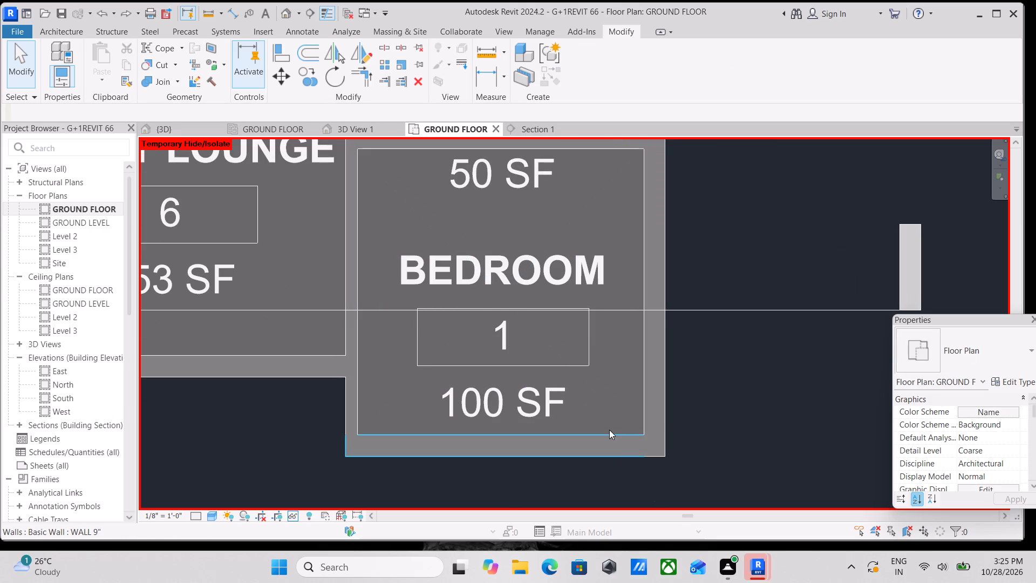
{"action": "left_click", "coordinate": [609, 430]}
{"action": "key", "text": "Escape"}
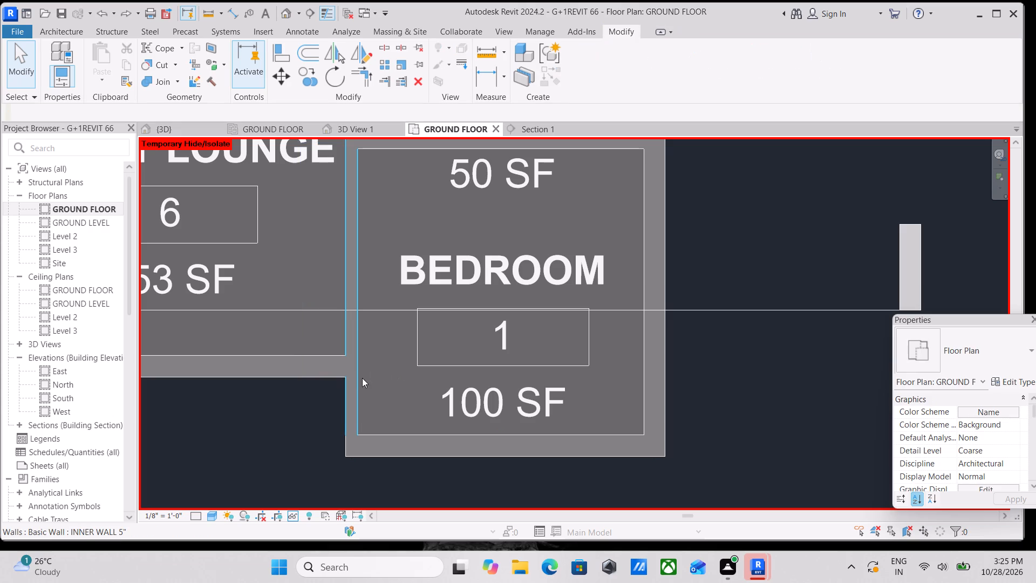
{"action": "left_click", "coordinate": [358, 414]}
{"action": "key", "text": "Escape"}
{"action": "left_click", "coordinate": [379, 426]}
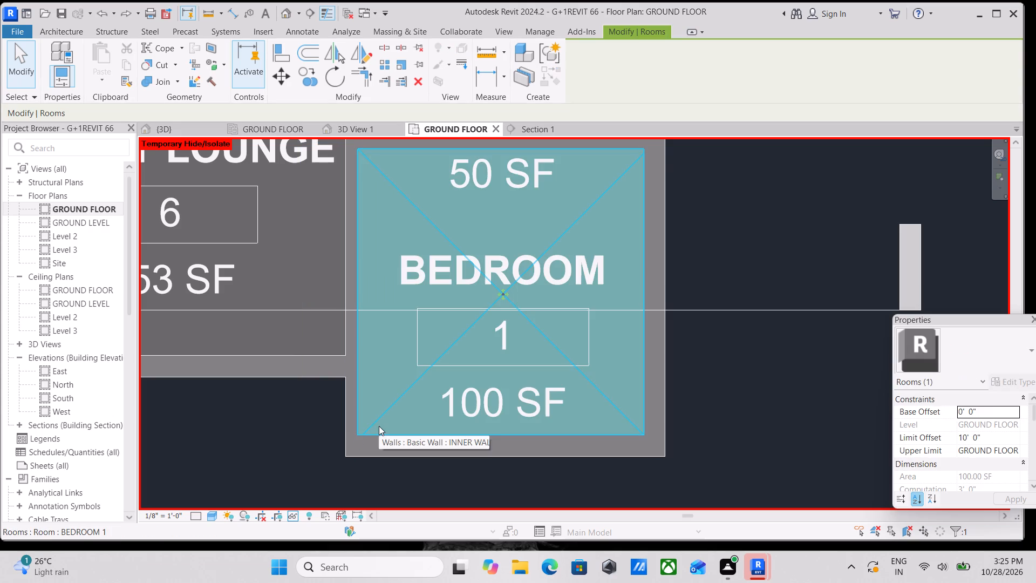
{"action": "scroll", "coordinate": [420, 393], "scroll_direction": "down", "scroll_amount": 1}
{"action": "key", "text": "Escape"}
{"action": "scroll", "coordinate": [459, 367], "scroll_direction": "down", "scroll_amount": 2}
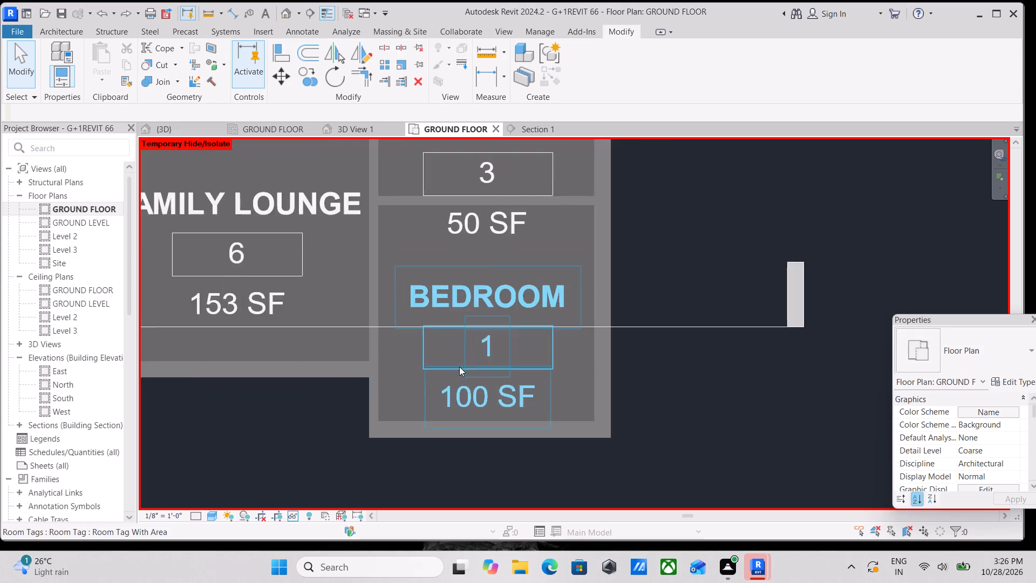
{"action": "scroll", "coordinate": [459, 367], "scroll_direction": "down", "scroll_amount": 1}
{"action": "middle_click_drag", "start_coordinate": [459, 367], "coordinate": [468, 387]}
{"action": "scroll", "coordinate": [468, 387], "scroll_direction": "down", "scroll_amount": 1}
{"action": "middle_click_drag", "start_coordinate": [364, 278], "coordinate": [371, 462]}
{"action": "scroll", "coordinate": [416, 322], "scroll_direction": "down", "scroll_amount": 2}
{"action": "middle_click_drag", "start_coordinate": [416, 322], "coordinate": [415, 418]}
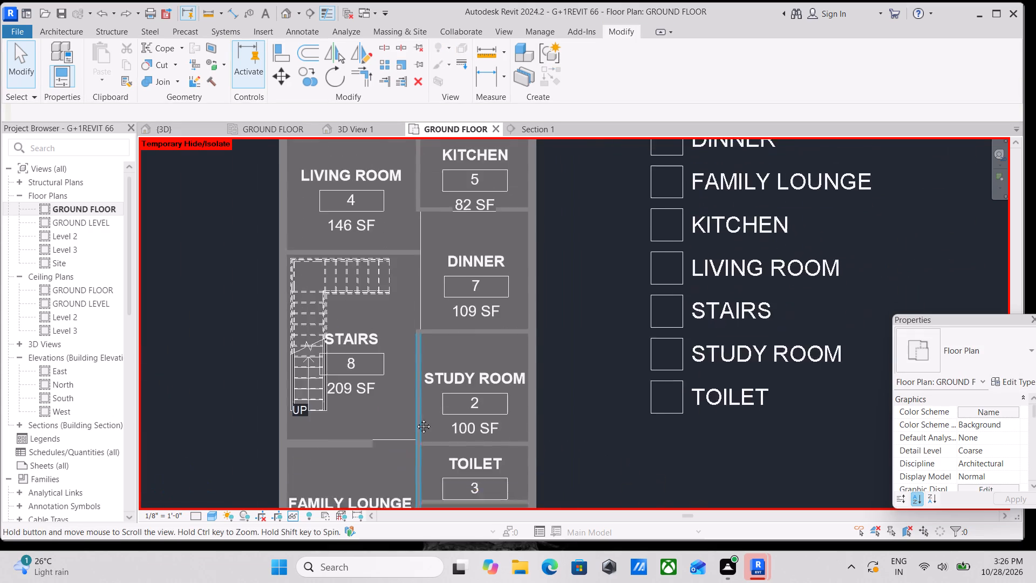
{"action": "middle_click_drag", "start_coordinate": [415, 418], "coordinate": [413, 425]}
{"action": "scroll", "coordinate": [365, 304], "scroll_direction": "down", "scroll_amount": 2}
{"action": "middle_click_drag", "start_coordinate": [365, 304], "coordinate": [369, 357]}
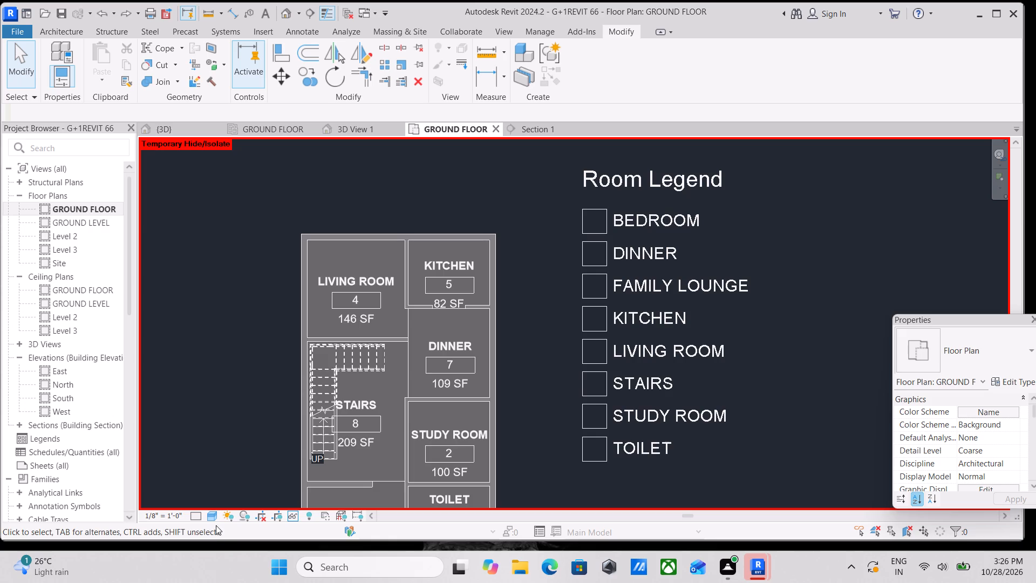
{"action": "left_click", "coordinate": [212, 514]}
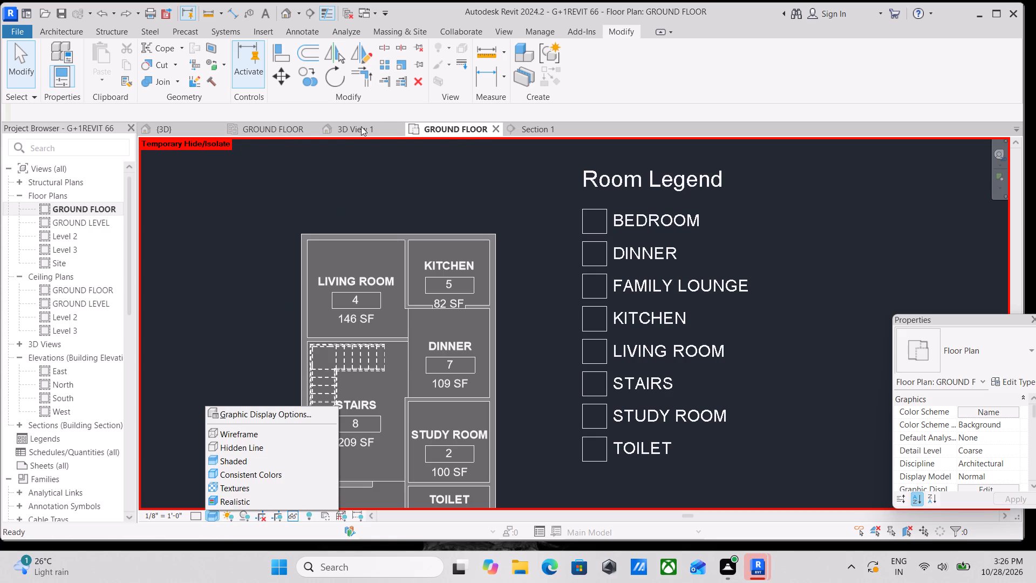
Set the visual style of the {3D} view to Realistic.
{"action": "left_click", "coordinate": [164, 123]}
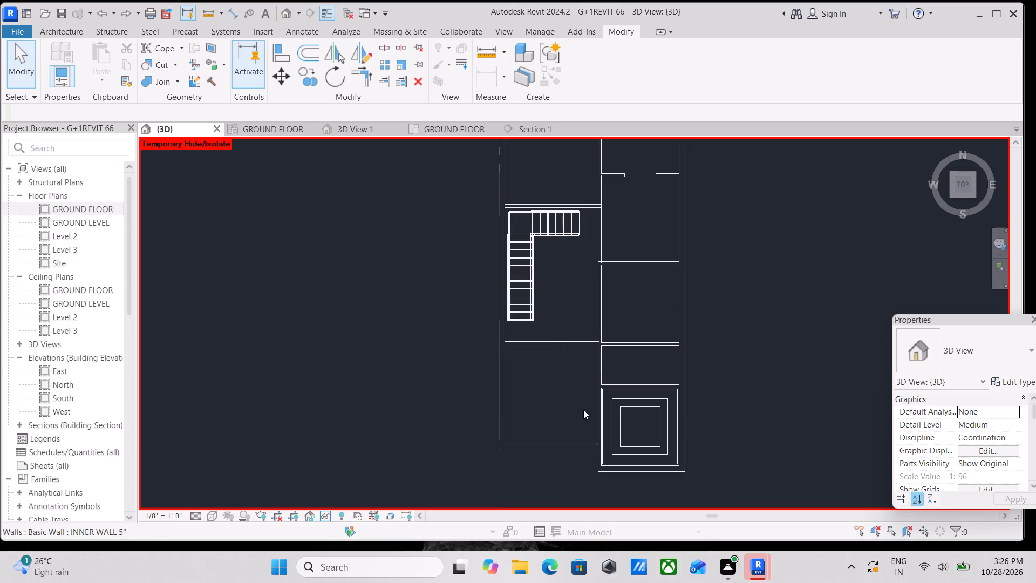
{"action": "left_click", "coordinate": [213, 516]}
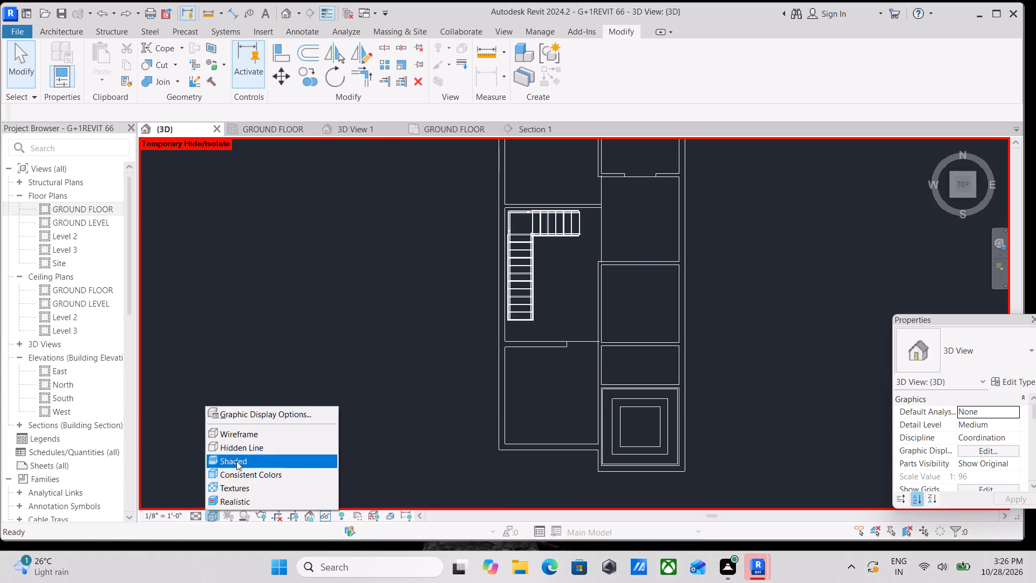
{"action": "left_click", "coordinate": [233, 497]}
Set the height offset of the bedroom's full-size upper WHITE CEILING 2" to 9' 7" in the {3D} view.
{"action": "scroll", "coordinate": [478, 341], "scroll_direction": "down", "scroll_amount": 1}
{"action": "scroll", "coordinate": [556, 376], "scroll_direction": "up", "scroll_amount": 1}
{"action": "scroll", "coordinate": [556, 376], "scroll_direction": "down", "scroll_amount": 1}
{"action": "scroll", "coordinate": [624, 430], "scroll_direction": "up", "scroll_amount": 1}
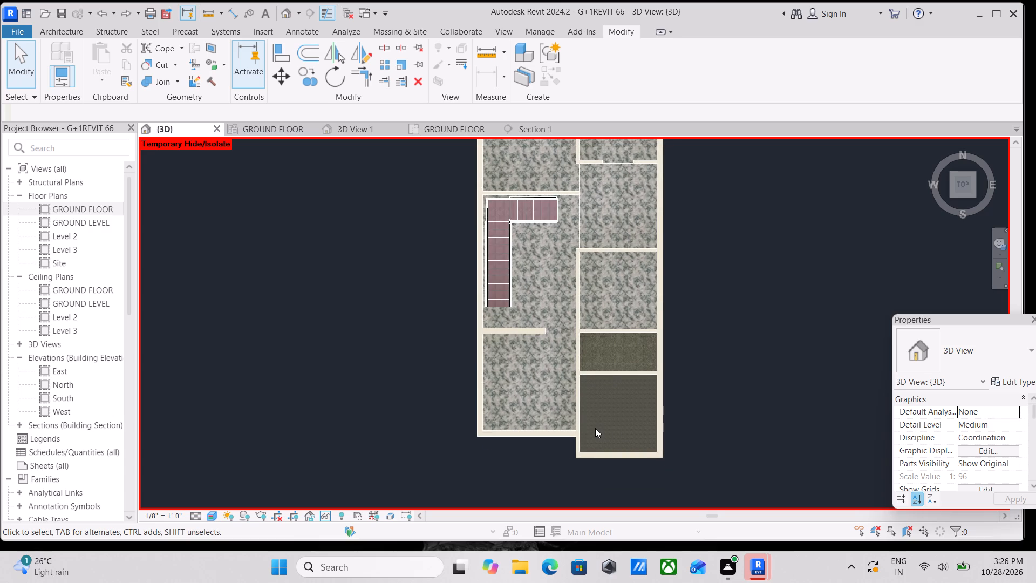
{"action": "scroll", "coordinate": [595, 428], "scroll_direction": "up", "scroll_amount": 1, "text": "shift"}
{"action": "middle_click_drag", "start_coordinate": [595, 428], "coordinate": [445, 300], "text": "shift"}
{"action": "scroll", "coordinate": [489, 352], "scroll_direction": "up", "scroll_amount": 4}
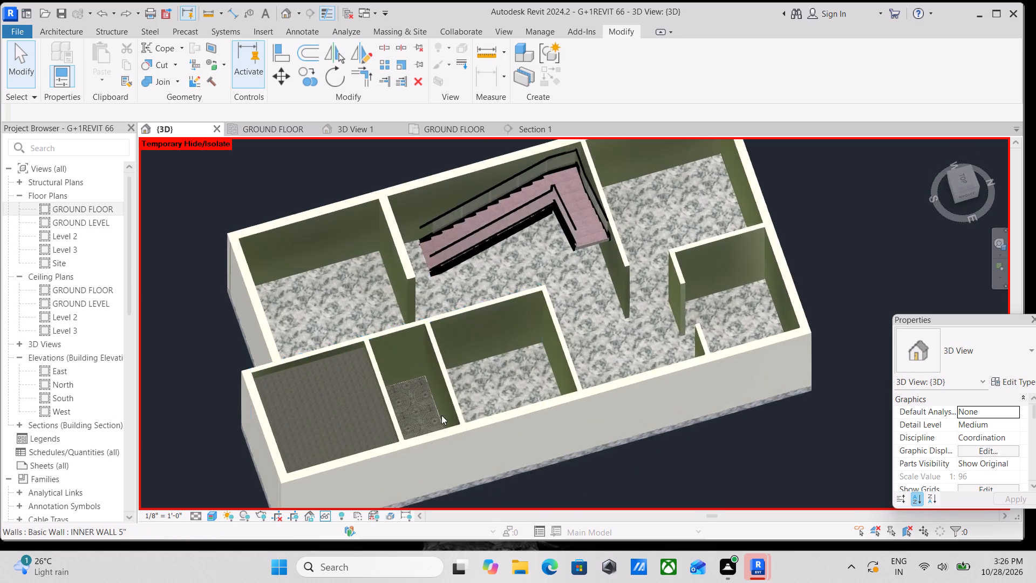
{"action": "scroll", "coordinate": [441, 415], "scroll_direction": "up", "scroll_amount": 8}
{"action": "middle_click_drag", "start_coordinate": [386, 419], "coordinate": [397, 375], "text": "shift"}
{"action": "scroll", "coordinate": [408, 369], "scroll_direction": "down", "scroll_amount": 2}
{"action": "middle_click_drag", "start_coordinate": [408, 369], "coordinate": [416, 361], "text": "shift"}
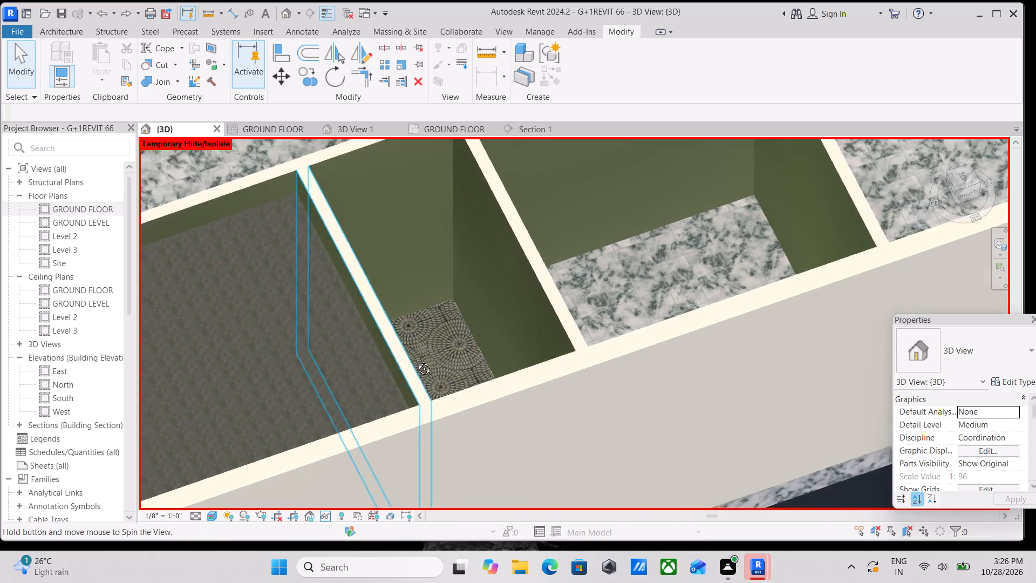
{"action": "middle_click_drag", "start_coordinate": [416, 361], "coordinate": [465, 297], "text": "shift"}
{"action": "scroll", "coordinate": [466, 297], "scroll_direction": "down", "scroll_amount": 2}
{"action": "middle_click", "coordinate": [466, 297]}
{"action": "middle_click_drag", "start_coordinate": [510, 334], "coordinate": [530, 291], "text": "shift"}
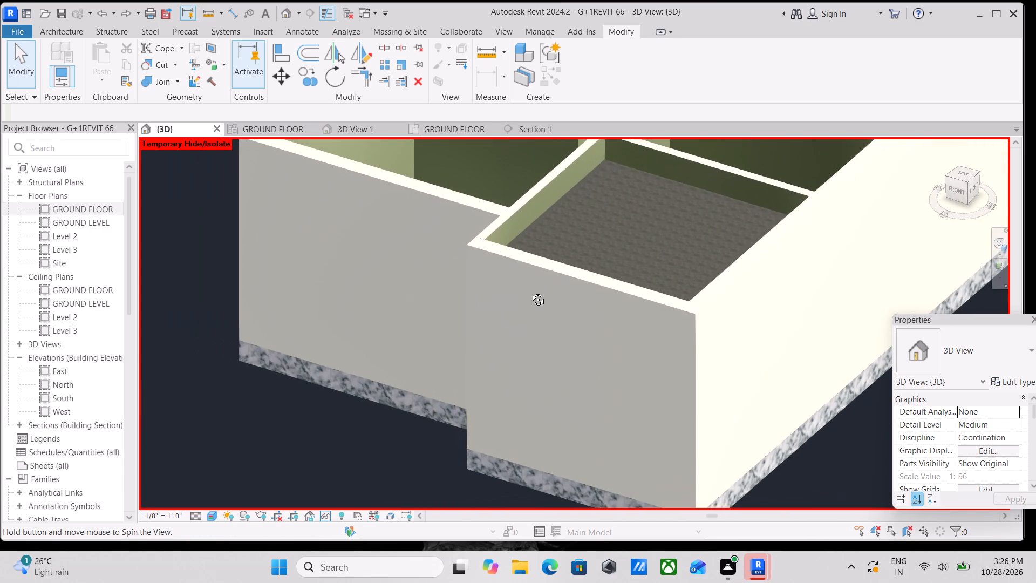
{"action": "middle_click_drag", "start_coordinate": [530, 291], "coordinate": [466, 326], "text": "shift"}
{"action": "middle_click_drag", "start_coordinate": [453, 326], "coordinate": [631, 337], "text": "shift"}
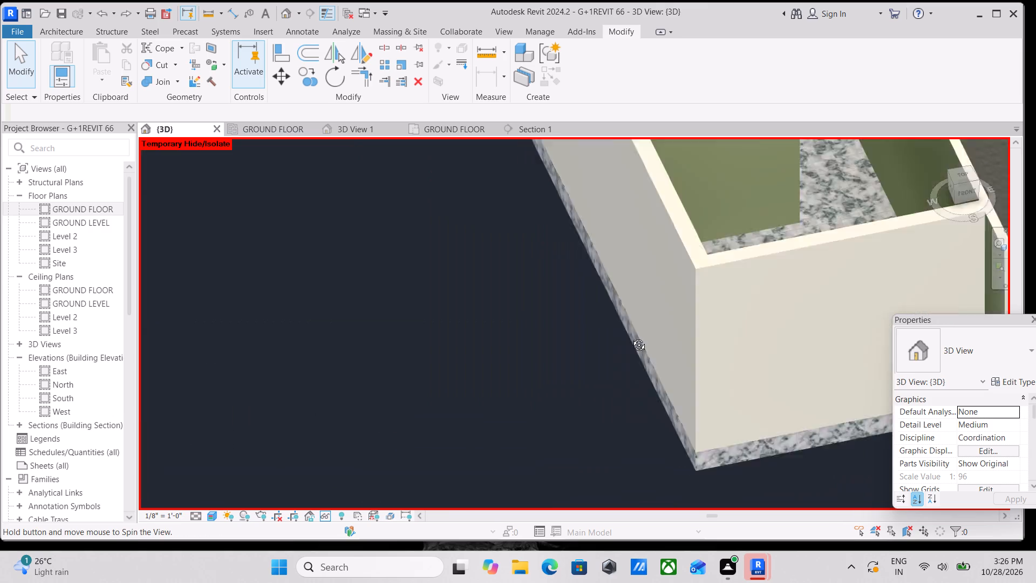
{"action": "middle_click_drag", "start_coordinate": [631, 337], "coordinate": [652, 351], "text": "shift"}
{"action": "scroll", "coordinate": [599, 320], "scroll_direction": "down", "scroll_amount": 1}
{"action": "middle_click_drag", "start_coordinate": [599, 320], "coordinate": [263, 440]}
{"action": "middle_click_drag", "start_coordinate": [483, 379], "coordinate": [365, 438], "text": "shift"}
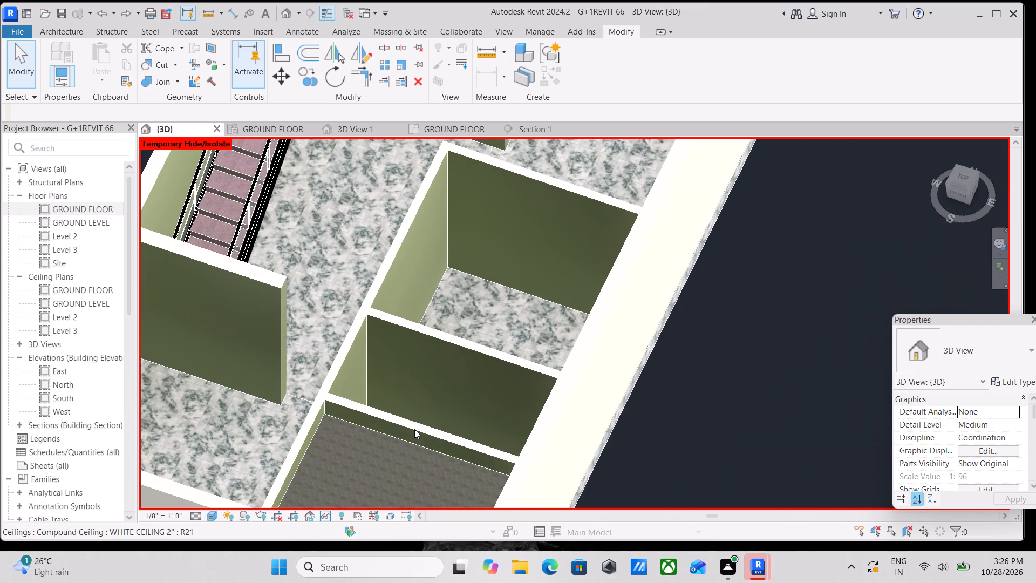
{"action": "left_click", "coordinate": [370, 433]}
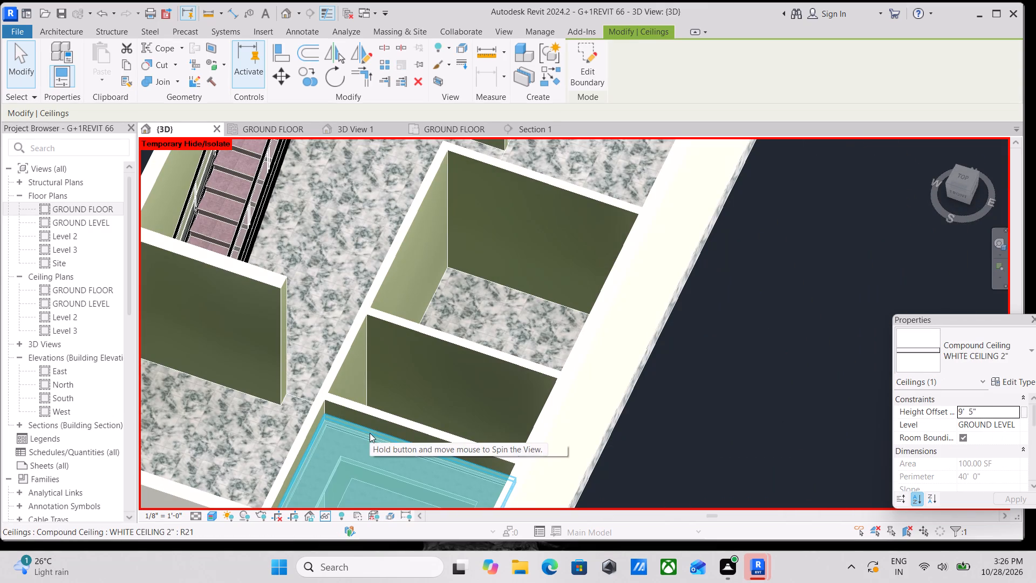
{"action": "left_click", "coordinate": [974, 410]}
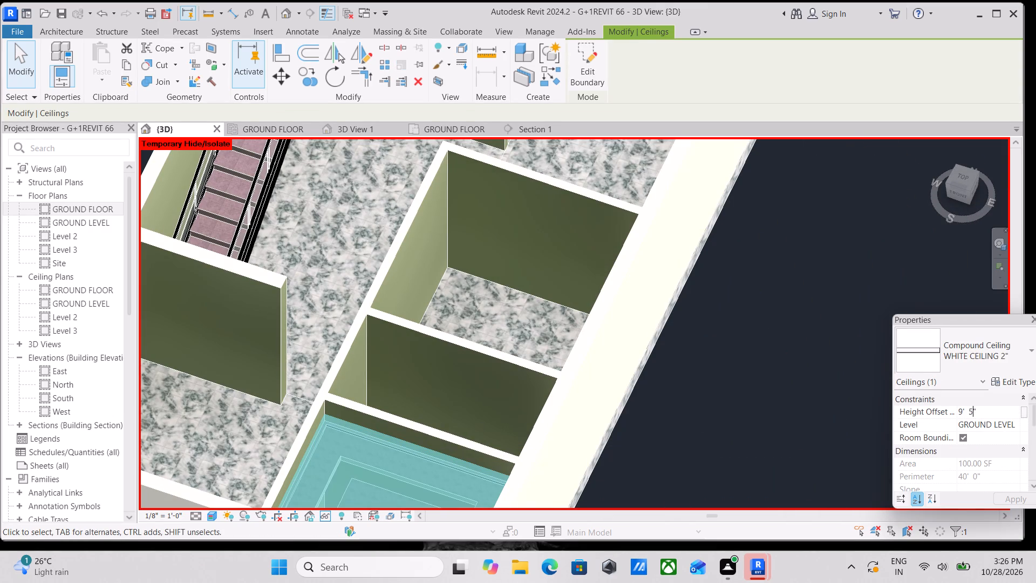
{"action": "left_click_drag", "start_coordinate": [999, 409], "coordinate": [902, 419]}
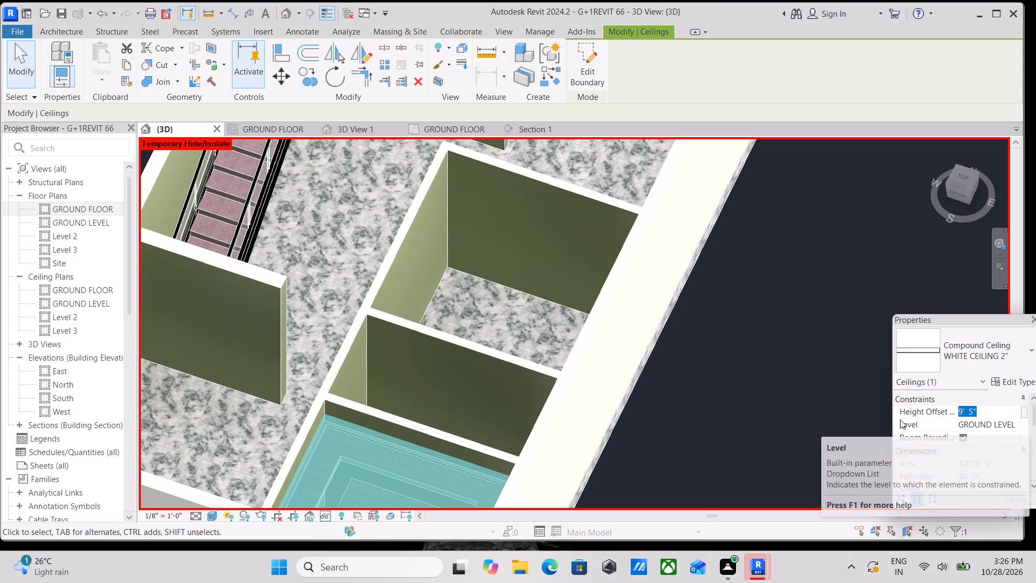
{"action": "type", "text": "9'"}
{"action": "key", "text": "7"}
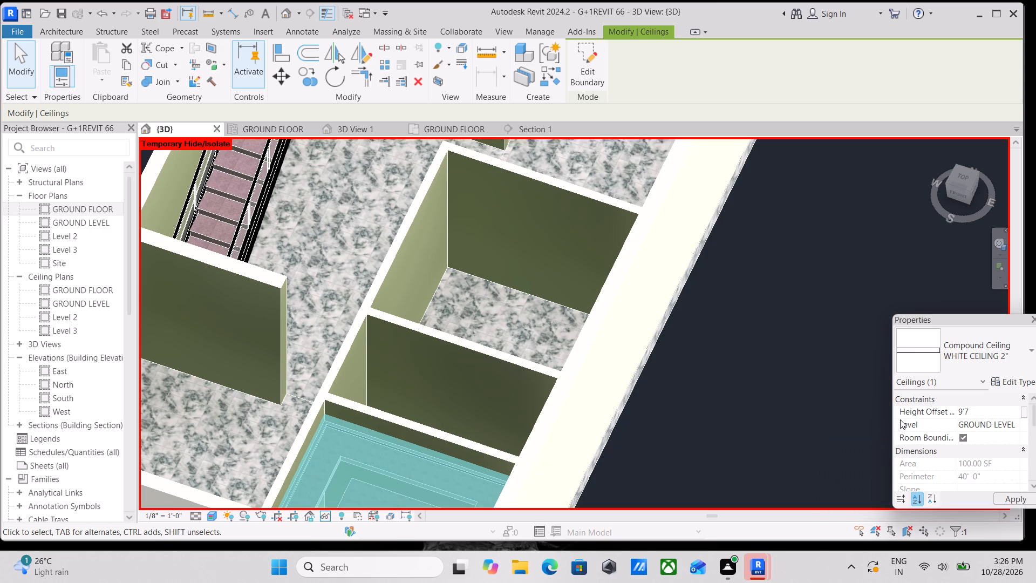
{"action": "key", "text": "Return"}
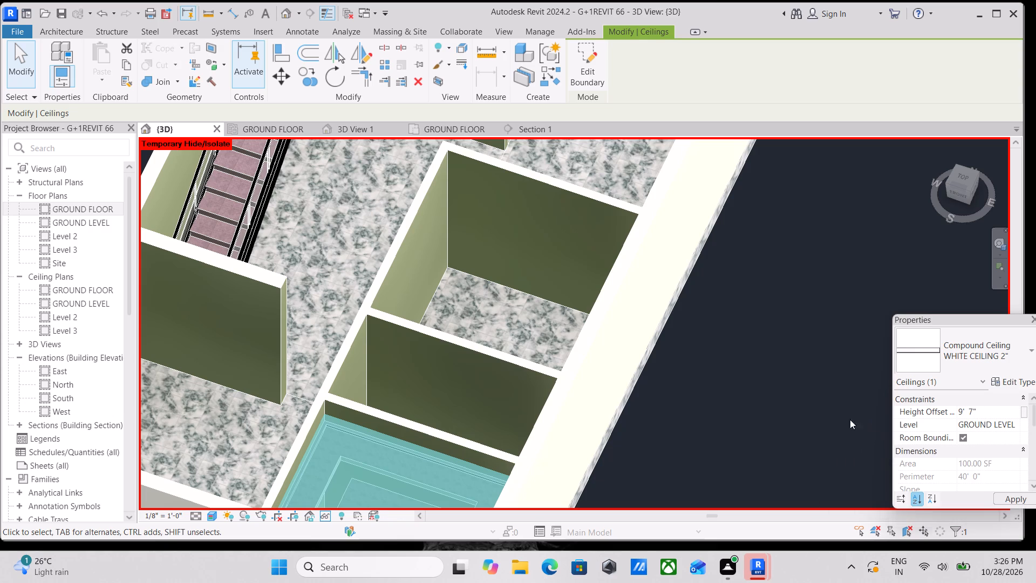
Examine the bedroom's full-size upper WHITE CEILING 2" and the layered ceilings beneath it in the {3D} view.
{"action": "middle_click_drag", "start_coordinate": [391, 405], "coordinate": [500, 302]}
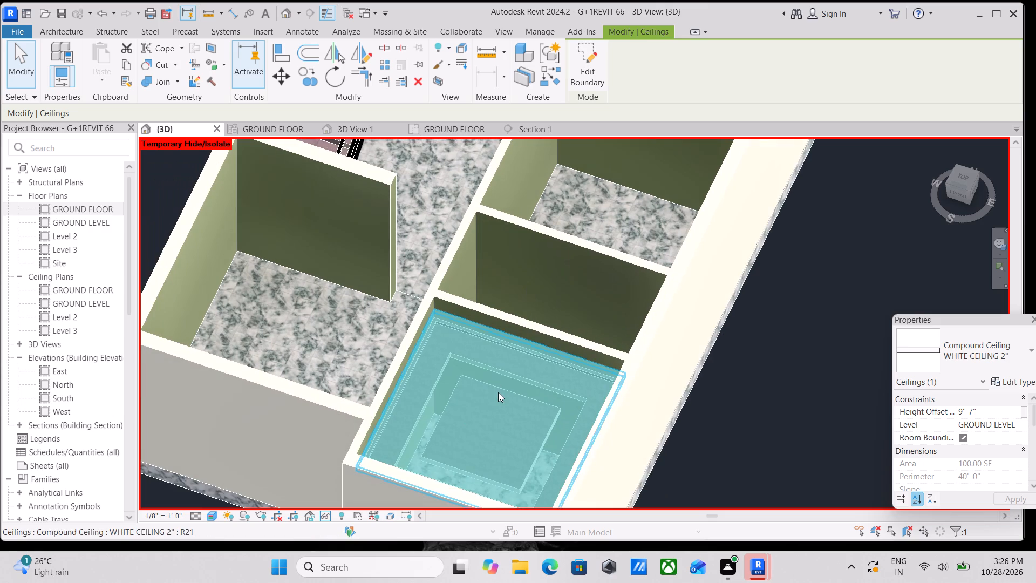
{"action": "scroll", "coordinate": [498, 392], "scroll_direction": "up", "scroll_amount": 1}
{"action": "key", "text": "Escape"}
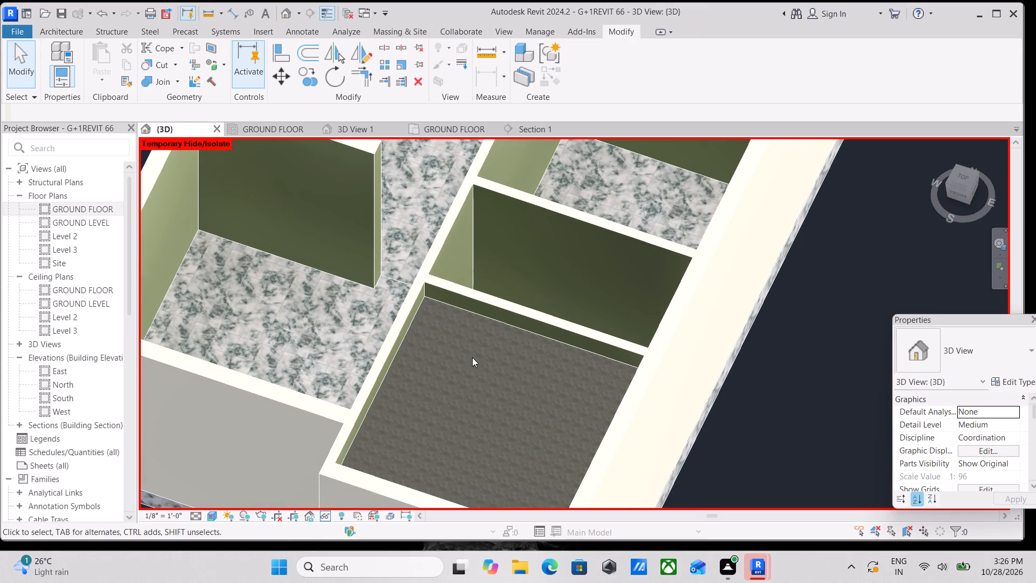
{"action": "scroll", "coordinate": [465, 353], "scroll_direction": "up", "scroll_amount": 2}
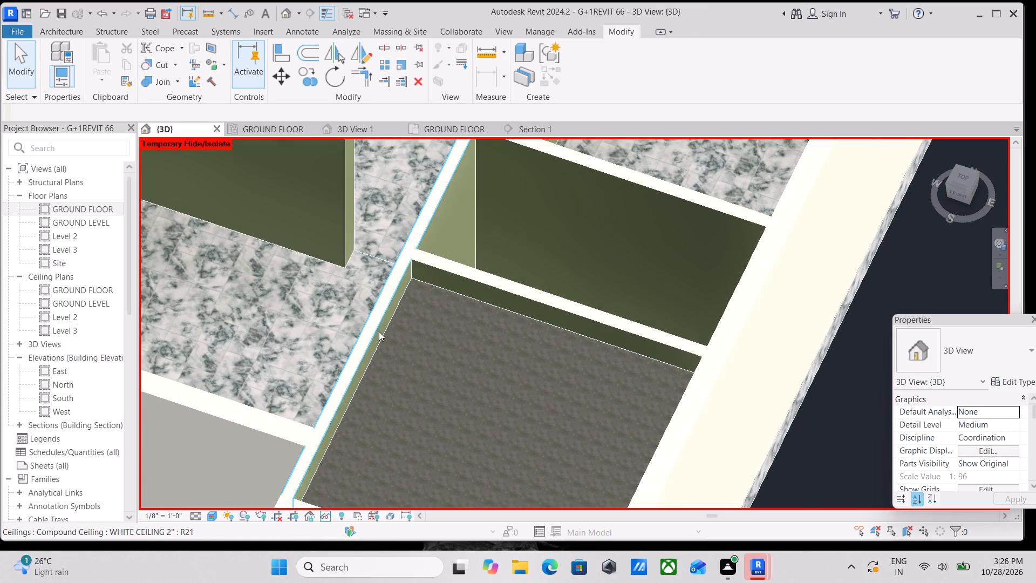
{"action": "left_click", "coordinate": [381, 336]}
{"action": "key", "text": "Escape"}
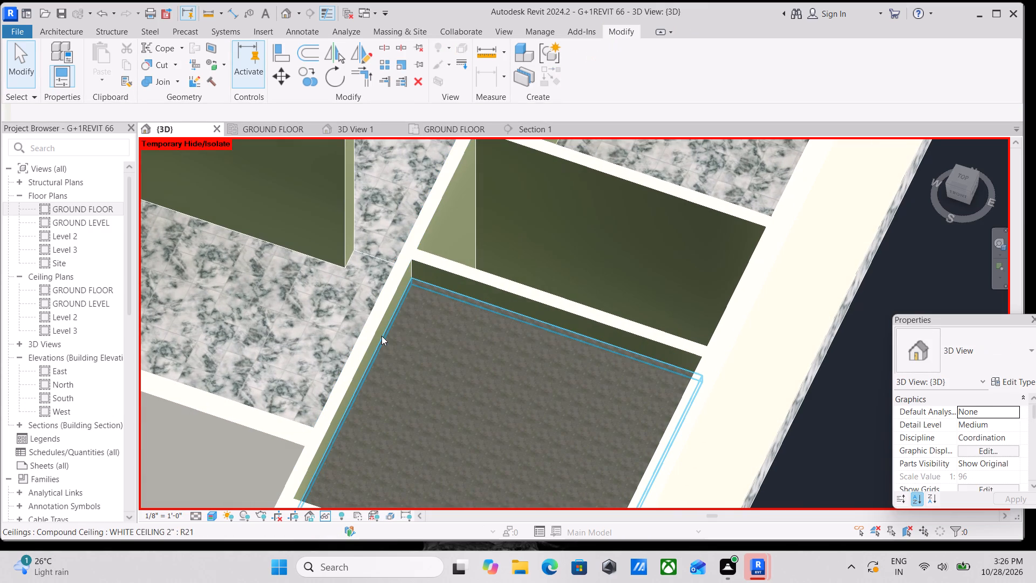
{"action": "left_click", "coordinate": [380, 345]}
{"action": "scroll", "coordinate": [443, 412], "scroll_direction": "up", "scroll_amount": 2}
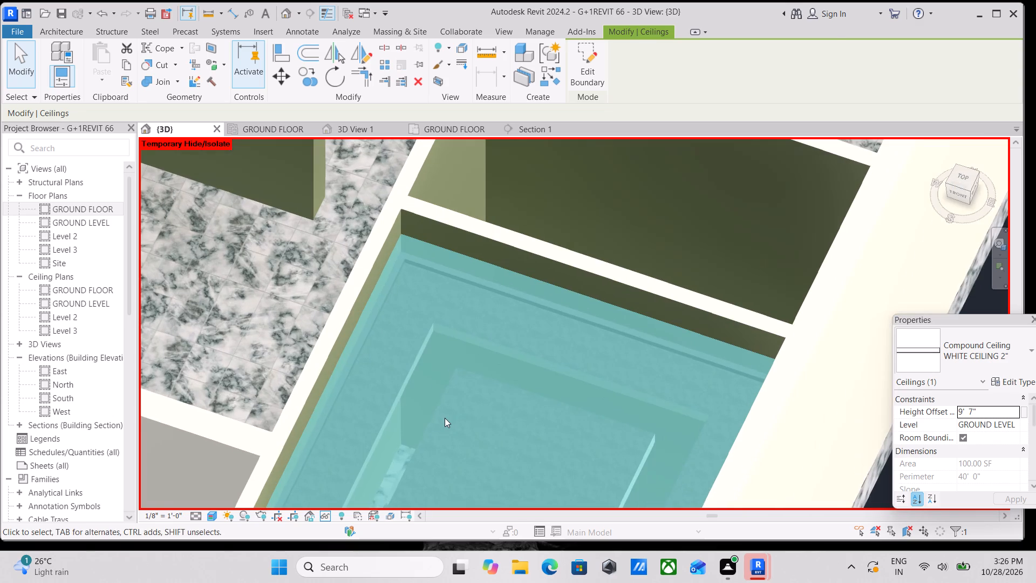
{"action": "scroll", "coordinate": [445, 418], "scroll_direction": "down", "scroll_amount": 1}
{"action": "middle_click_drag", "start_coordinate": [445, 418], "coordinate": [435, 346]}
{"action": "scroll", "coordinate": [435, 343], "scroll_direction": "up", "scroll_amount": 1}
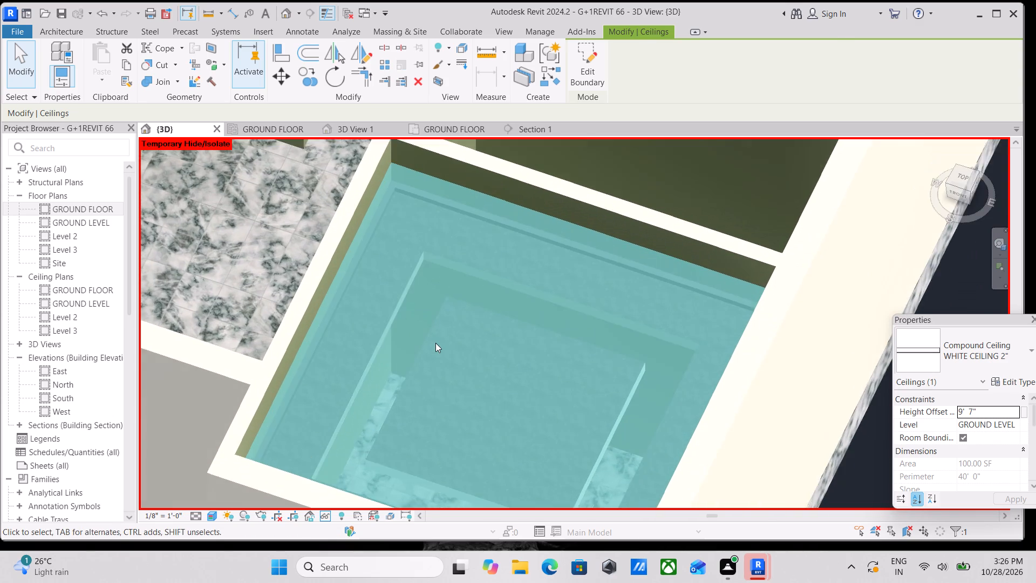
{"action": "scroll", "coordinate": [435, 343], "scroll_direction": "up", "scroll_amount": 3}
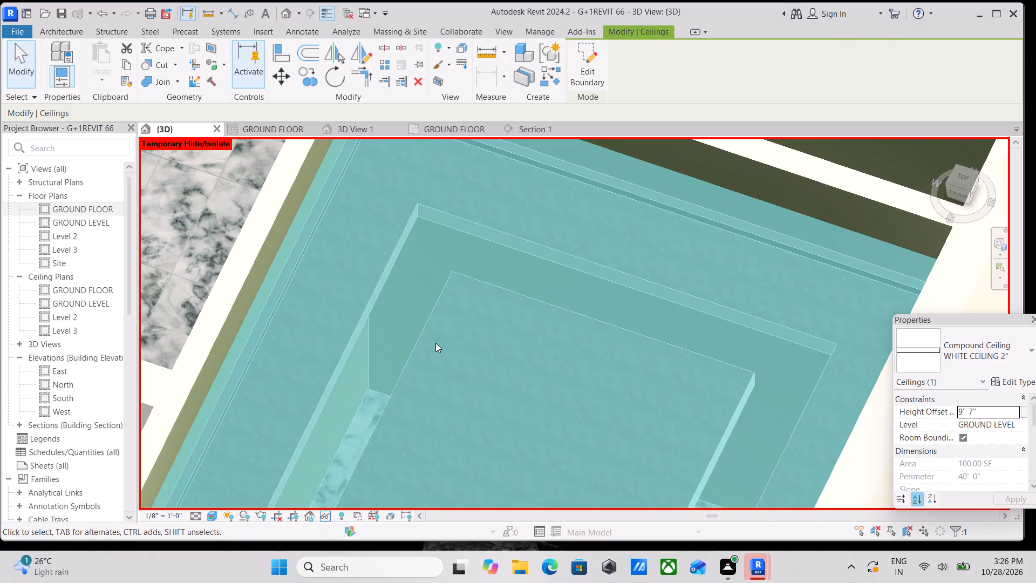
{"action": "key", "text": "Escape"}
{"action": "scroll", "coordinate": [435, 343], "scroll_direction": "down", "scroll_amount": 4}
{"action": "middle_click_drag", "start_coordinate": [435, 343], "coordinate": [505, 320]}
{"action": "scroll", "coordinate": [506, 320], "scroll_direction": "down", "scroll_amount": 2}
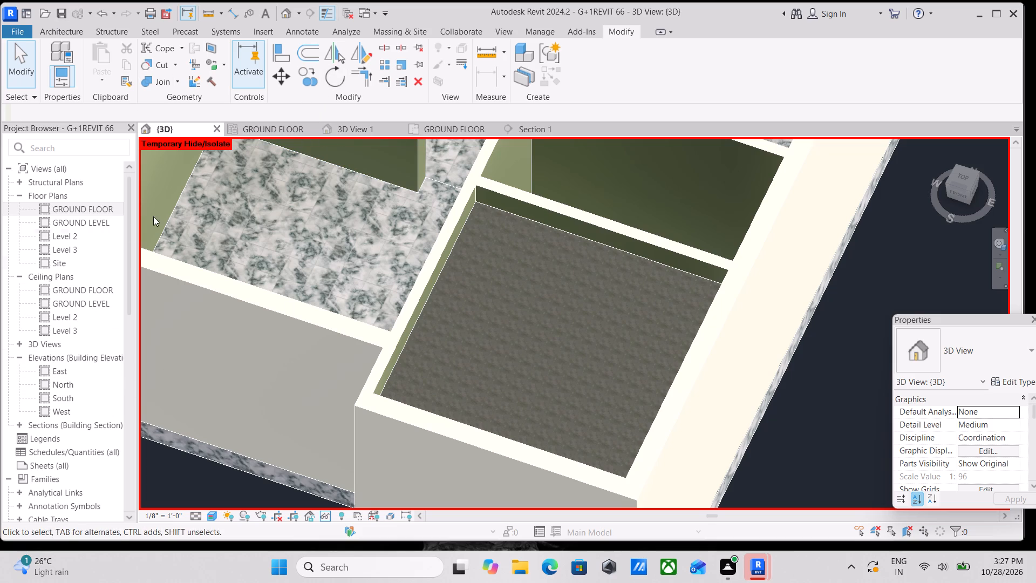
Switch to the GROUND FLOOR reflected ceiling plan at the bedroom's nested ceiling squares.
{"action": "left_click", "coordinate": [281, 124]}
{"action": "scroll", "coordinate": [542, 340], "scroll_direction": "up", "scroll_amount": 1}
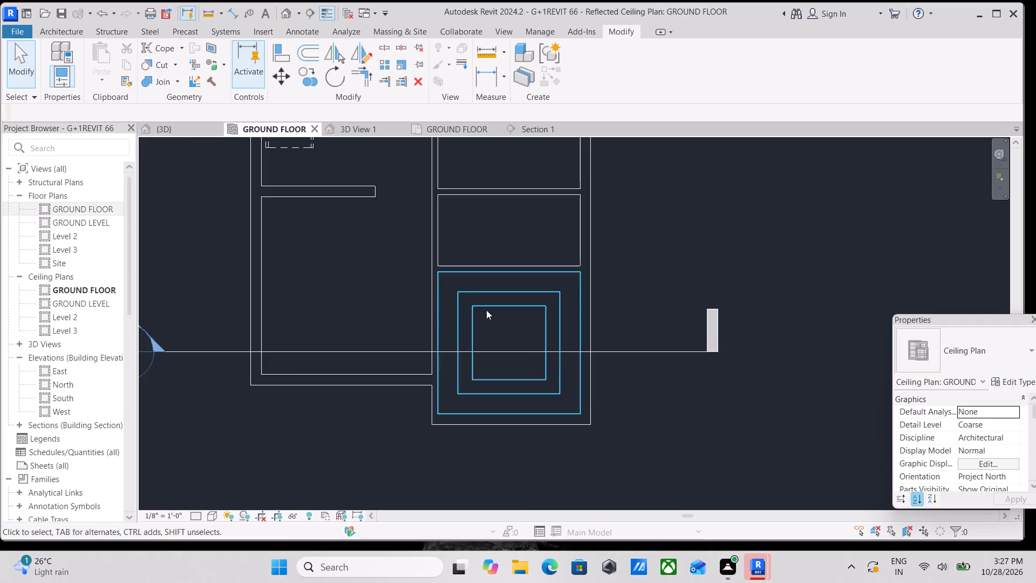
{"action": "scroll", "coordinate": [473, 290], "scroll_direction": "up", "scroll_amount": 3}
{"action": "scroll", "coordinate": [459, 279], "scroll_direction": "down", "scroll_amount": 2}
{"action": "middle_click_drag", "start_coordinate": [459, 279], "coordinate": [513, 360]}
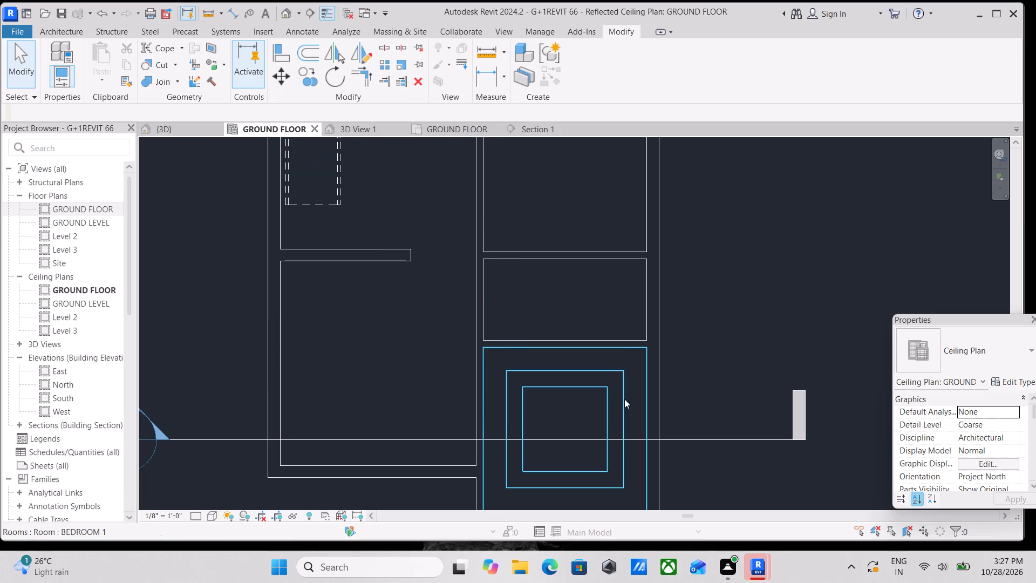
{"action": "middle_click_drag", "start_coordinate": [617, 406], "coordinate": [550, 360]}
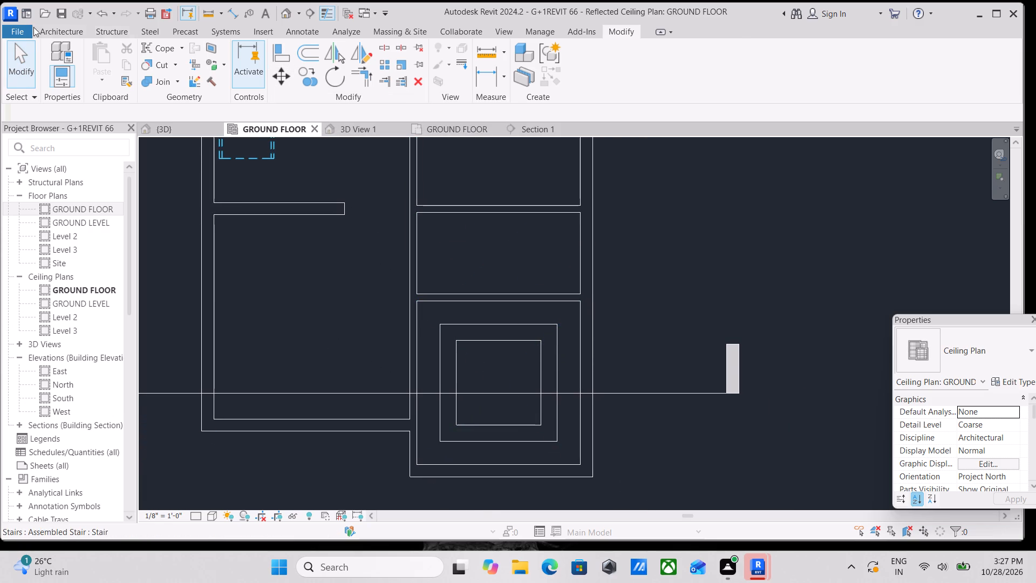
Start loading a family and open the "ceiling lights and fans" folder inside SHUBHAM CITY in Documents.
{"action": "left_click", "coordinate": [65, 36]}
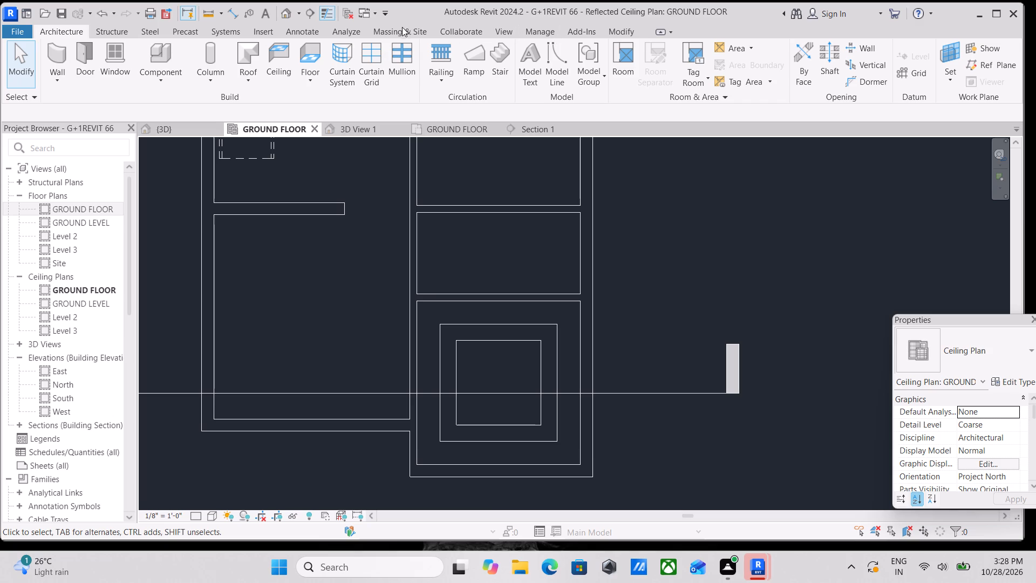
{"action": "left_click", "coordinate": [266, 30]}
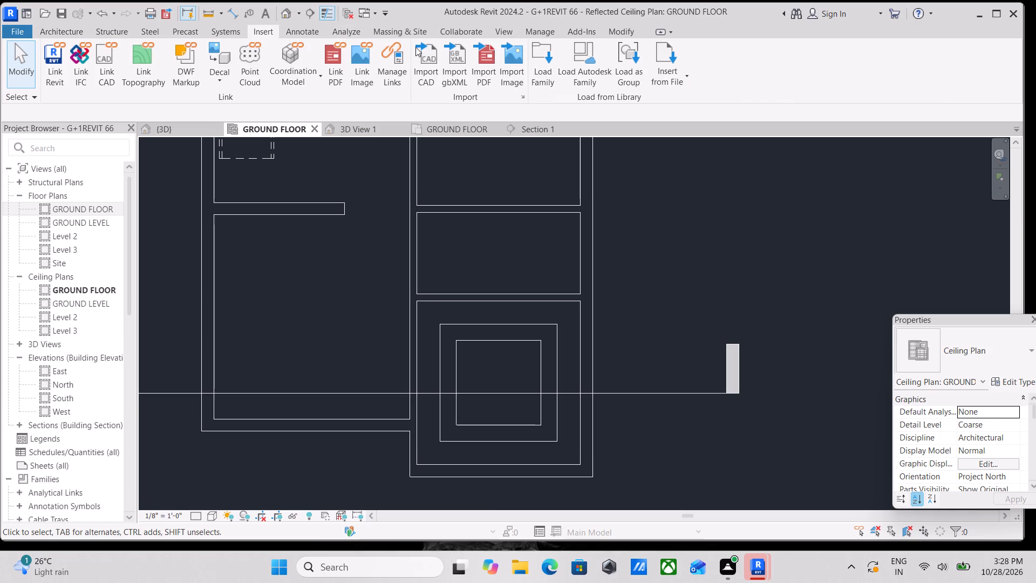
{"action": "left_click", "coordinate": [551, 66]}
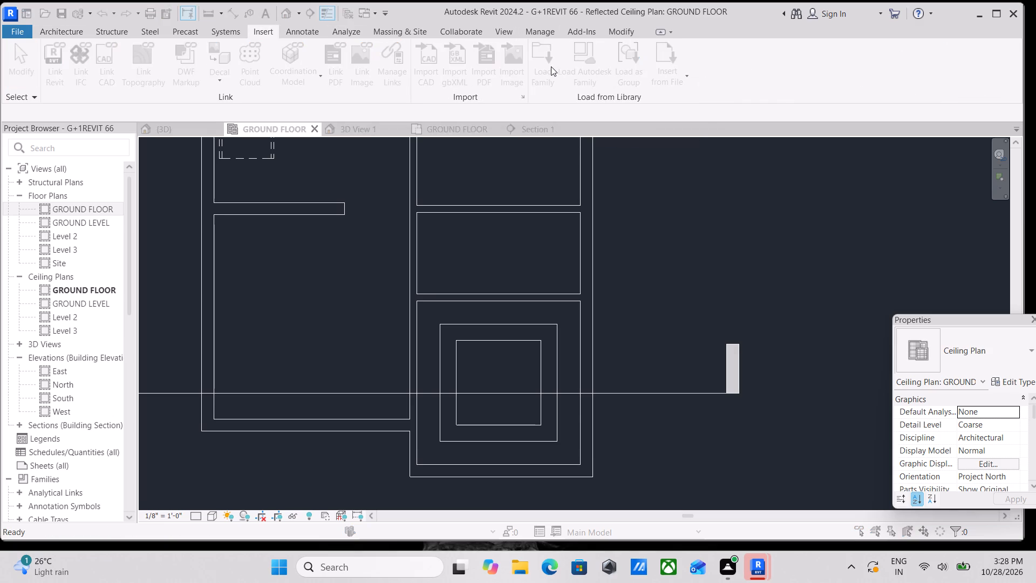
{"action": "left_click", "coordinate": [312, 171]}
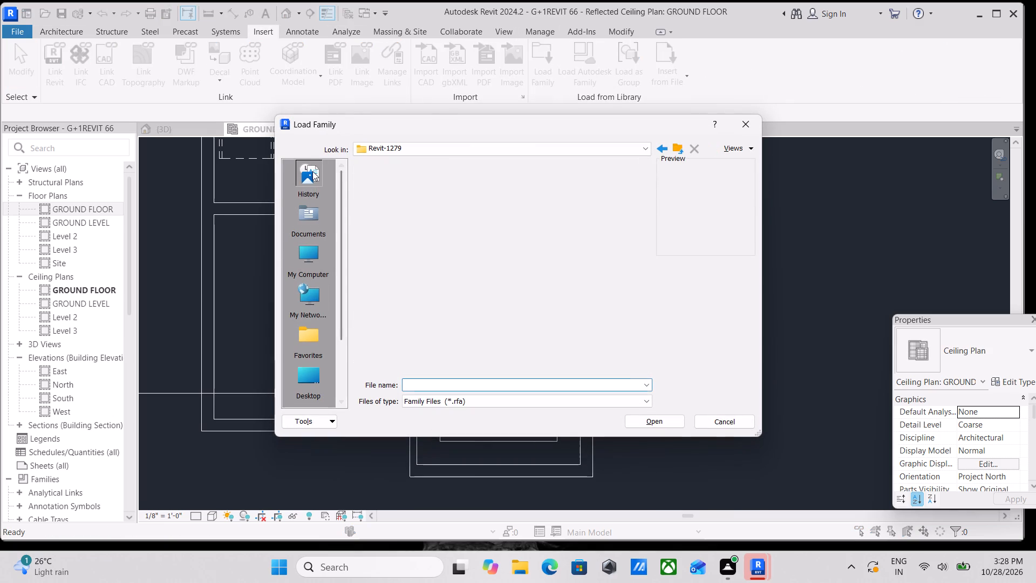
{"action": "scroll", "coordinate": [312, 171], "scroll_direction": "down", "scroll_amount": 2}
{"action": "scroll", "coordinate": [314, 254], "scroll_direction": "down", "scroll_amount": 2}
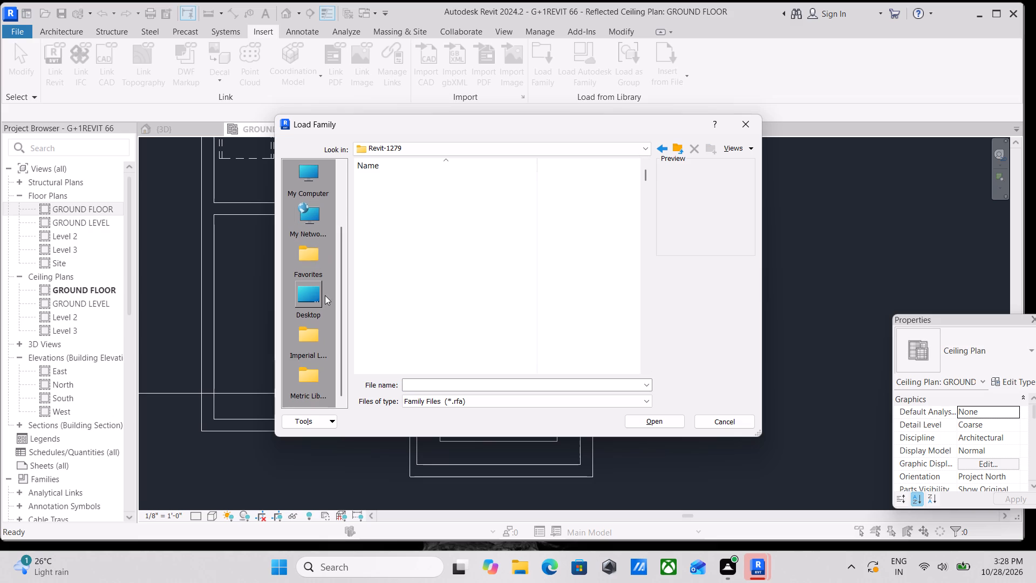
{"action": "scroll", "coordinate": [324, 263], "scroll_direction": "up", "scroll_amount": 6}
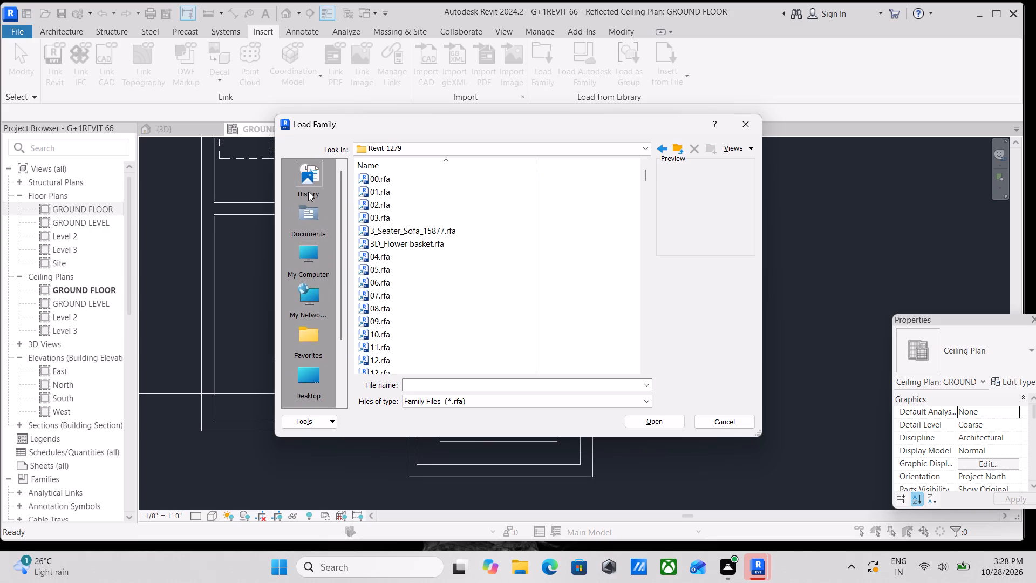
{"action": "double_click", "coordinate": [298, 214]}
{"action": "scroll", "coordinate": [439, 318], "scroll_direction": "down", "scroll_amount": 2}
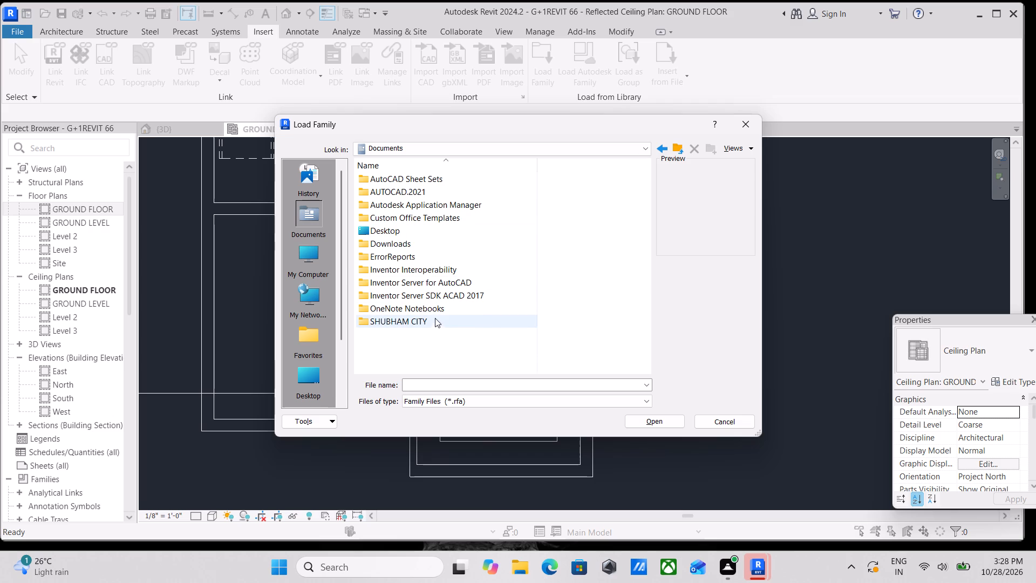
{"action": "scroll", "coordinate": [420, 337], "scroll_direction": "down", "scroll_amount": 1}
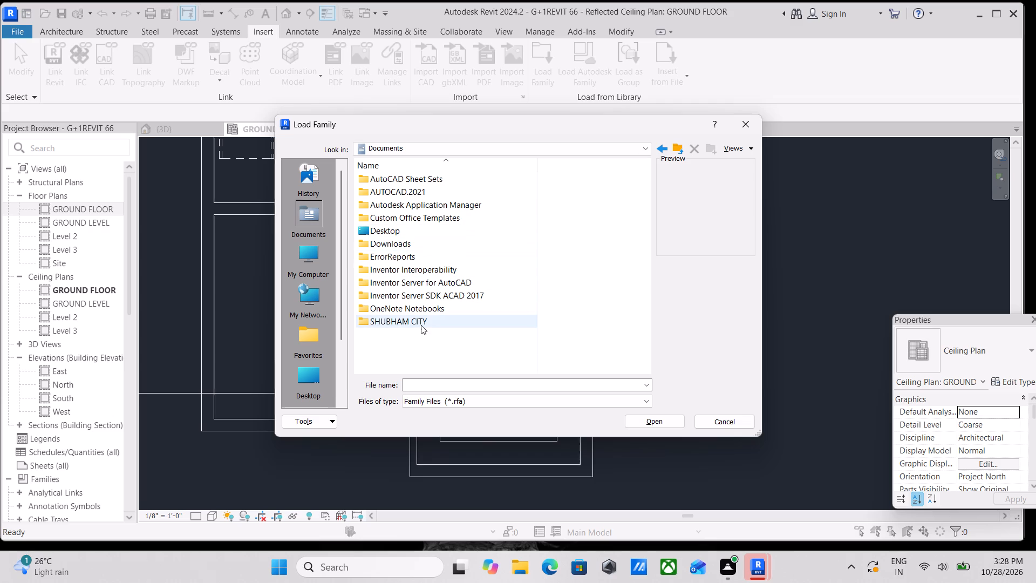
{"action": "double_click", "coordinate": [421, 321]}
{"action": "double_click", "coordinate": [421, 182]}
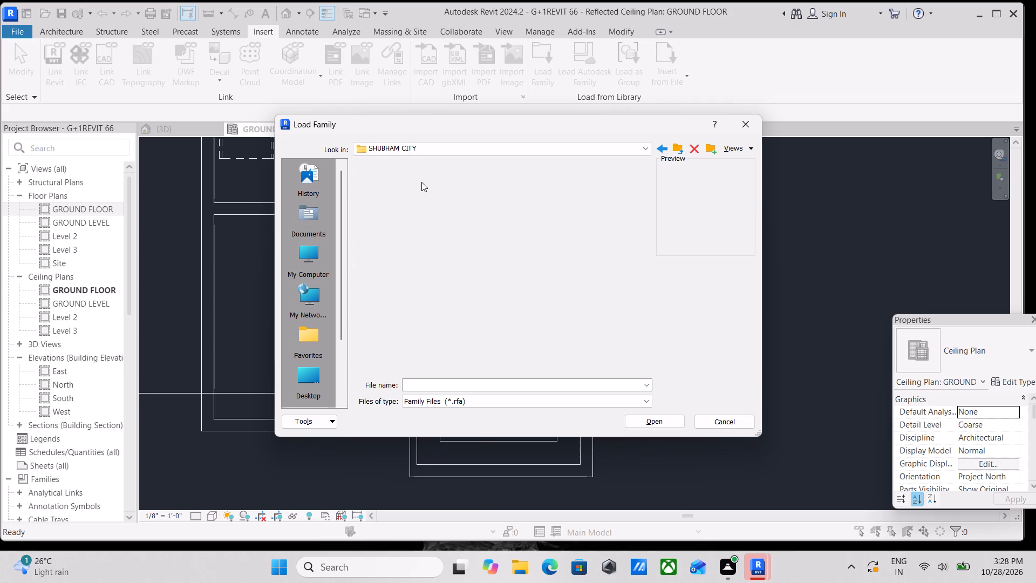
{"action": "scroll", "coordinate": [402, 324], "scroll_direction": "down", "scroll_amount": 2}
{"action": "scroll", "coordinate": [408, 372], "scroll_direction": "down", "scroll_amount": 1}
{"action": "scroll", "coordinate": [418, 328], "scroll_direction": "down", "scroll_amount": 4}
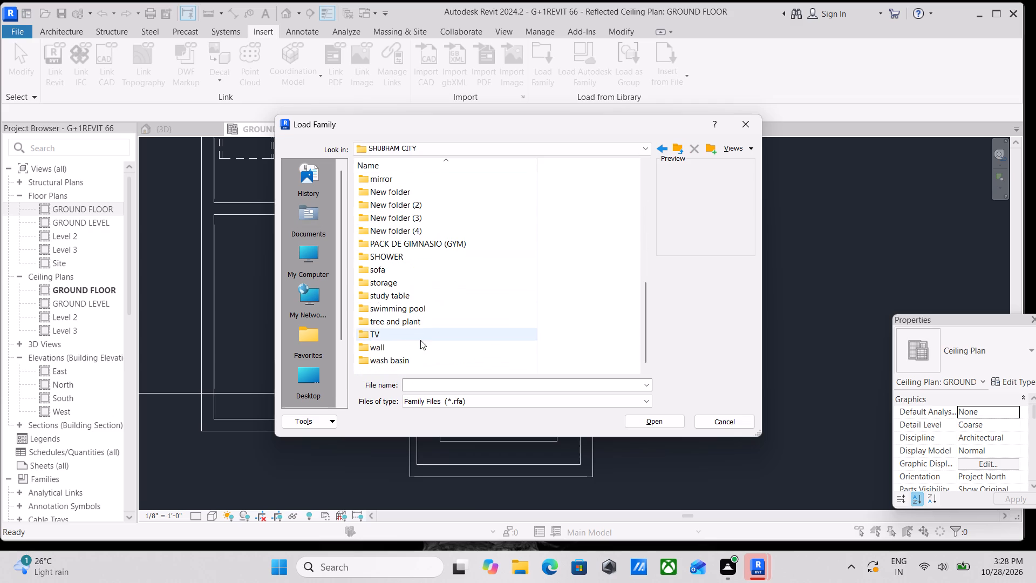
{"action": "scroll", "coordinate": [373, 352], "scroll_direction": "down", "scroll_amount": 2}
{"action": "scroll", "coordinate": [390, 362], "scroll_direction": "up", "scroll_amount": 2}
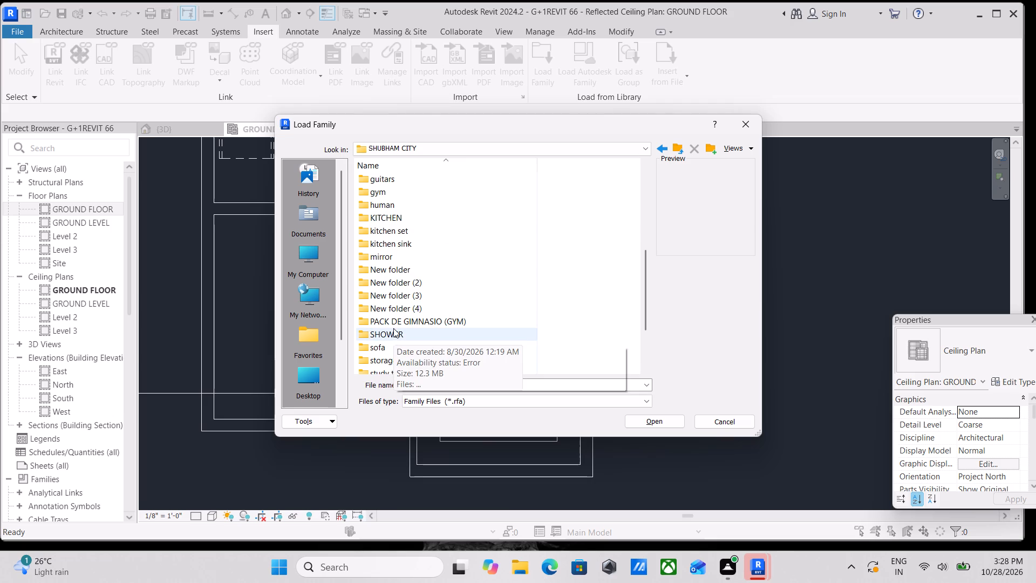
{"action": "scroll", "coordinate": [393, 328], "scroll_direction": "down", "scroll_amount": 2}
{"action": "scroll", "coordinate": [393, 328], "scroll_direction": "up", "scroll_amount": 5}
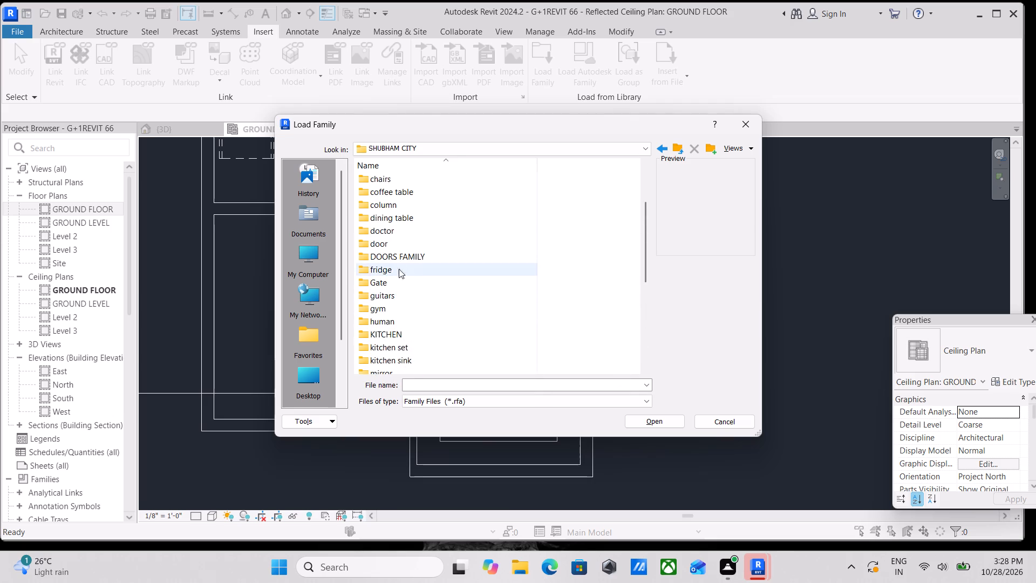
{"action": "scroll", "coordinate": [400, 235], "scroll_direction": "up", "scroll_amount": 5}
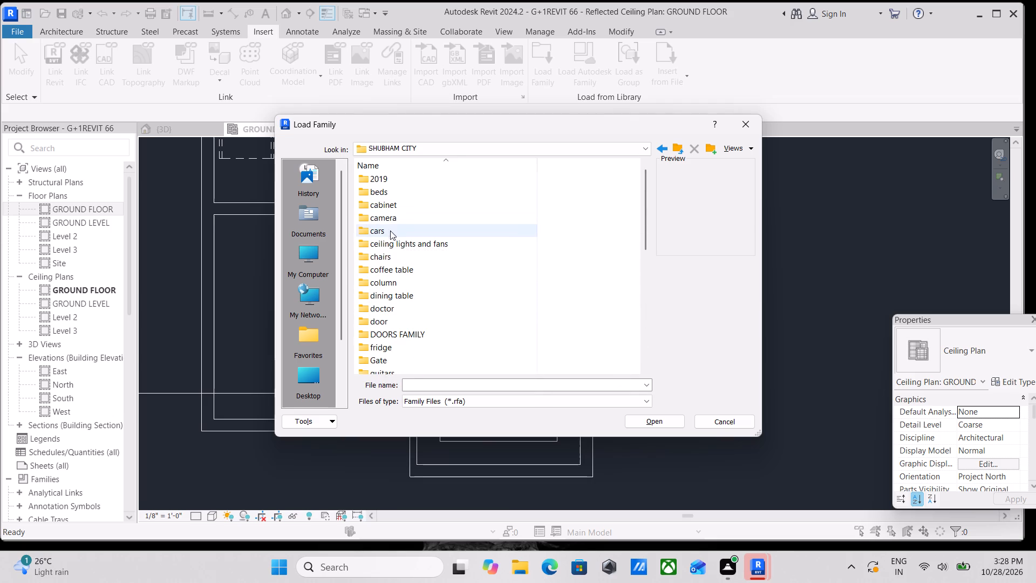
{"action": "double_click", "coordinate": [396, 248]}
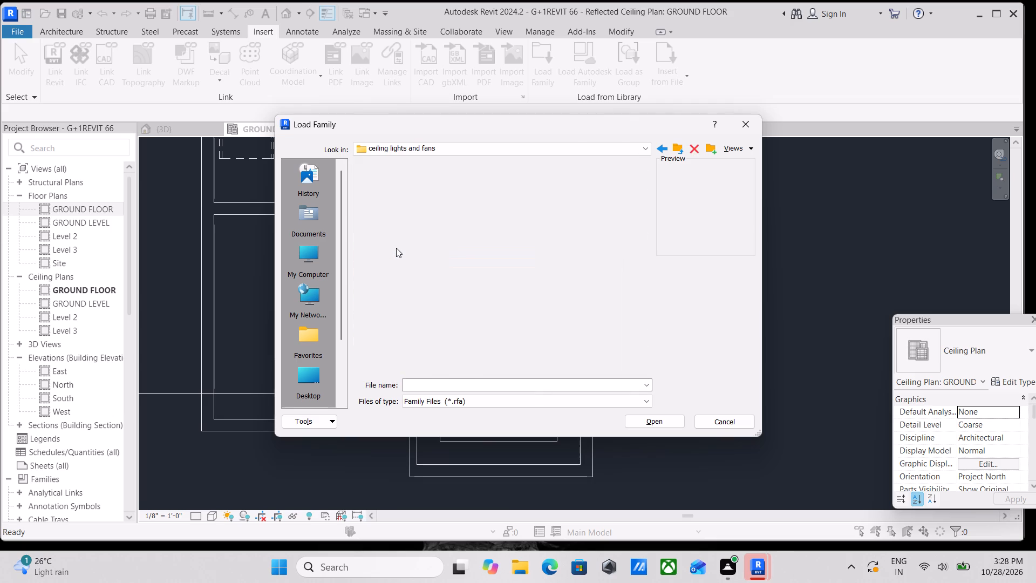
Preview several chandelier and ceiling fan families, and load Ceiling_Fan_9146 into the project.
{"action": "left_click", "coordinate": [414, 219]}
{"action": "left_click", "coordinate": [415, 228]}
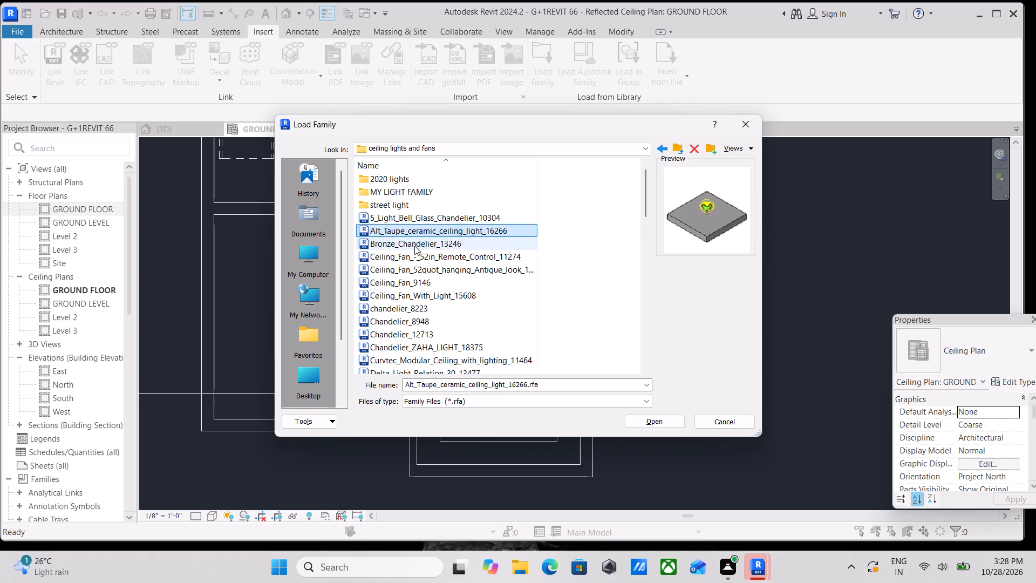
{"action": "left_click", "coordinate": [414, 246]}
{"action": "left_click", "coordinate": [414, 227]}
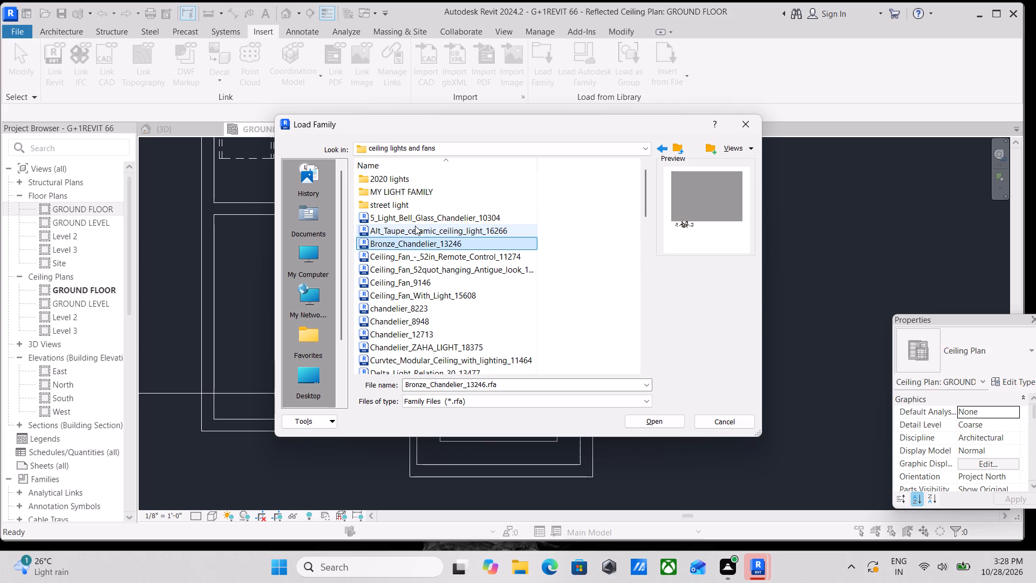
{"action": "left_click", "coordinate": [407, 267]}
{"action": "scroll", "coordinate": [412, 301], "scroll_direction": "down", "scroll_amount": 1}
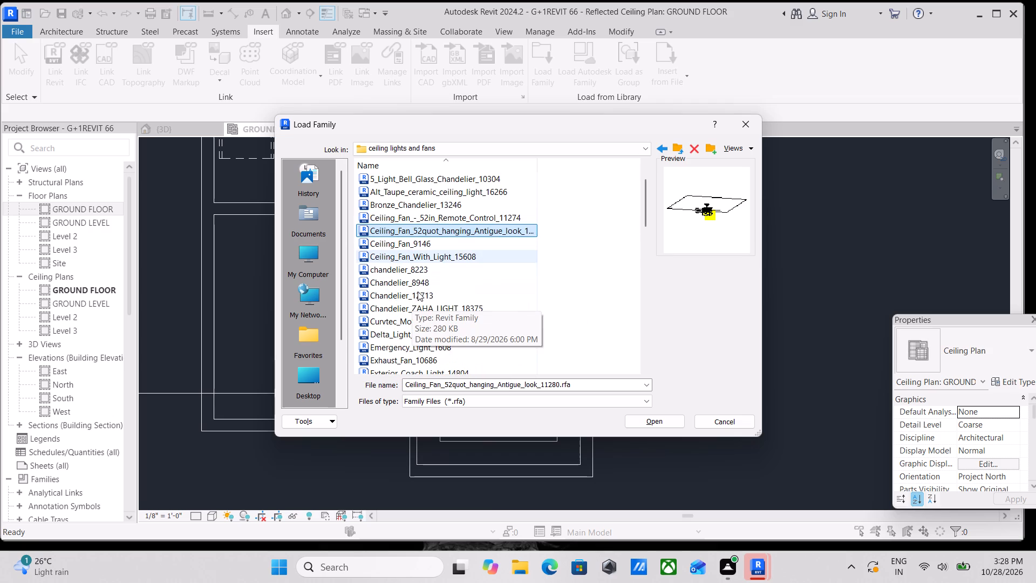
{"action": "left_click", "coordinate": [429, 255]}
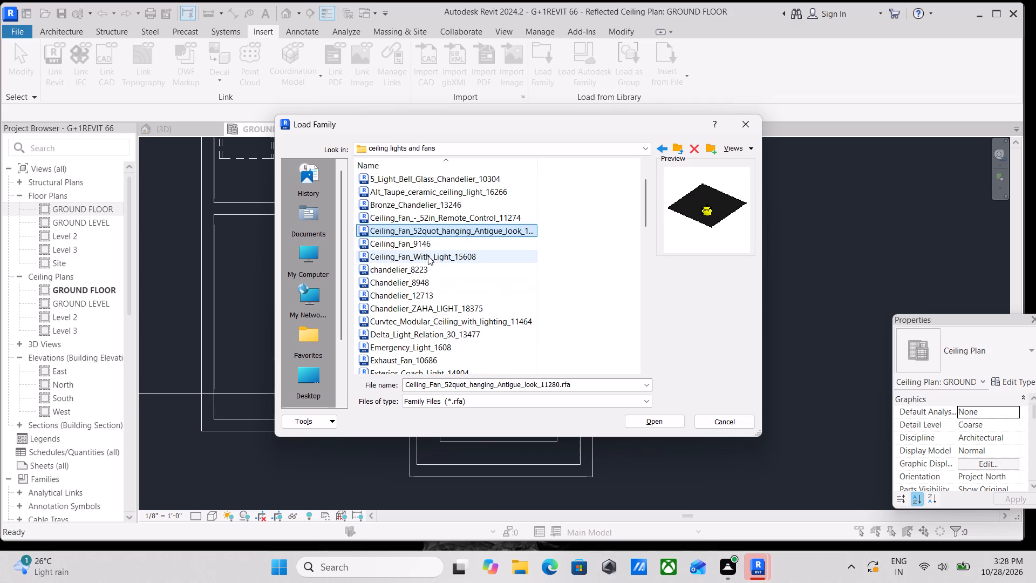
{"action": "left_click", "coordinate": [417, 269]}
{"action": "left_click", "coordinate": [417, 259]}
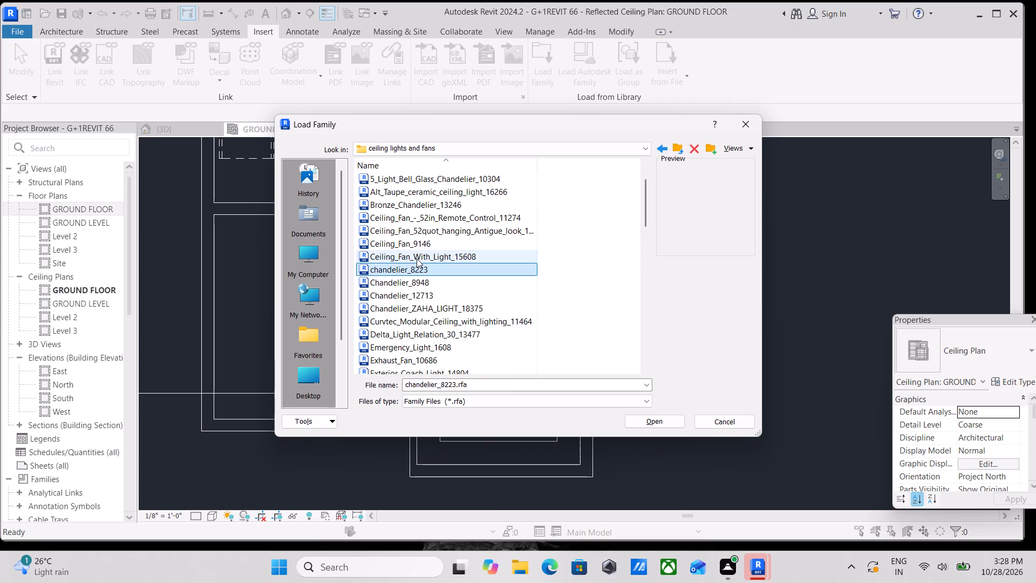
{"action": "left_click", "coordinate": [411, 243]}
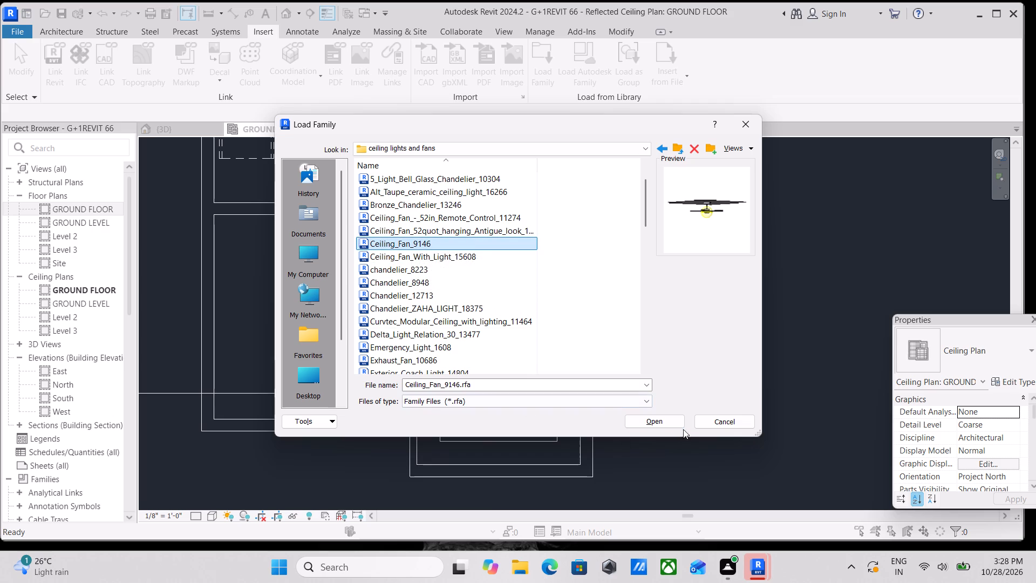
{"action": "left_click", "coordinate": [662, 419]}
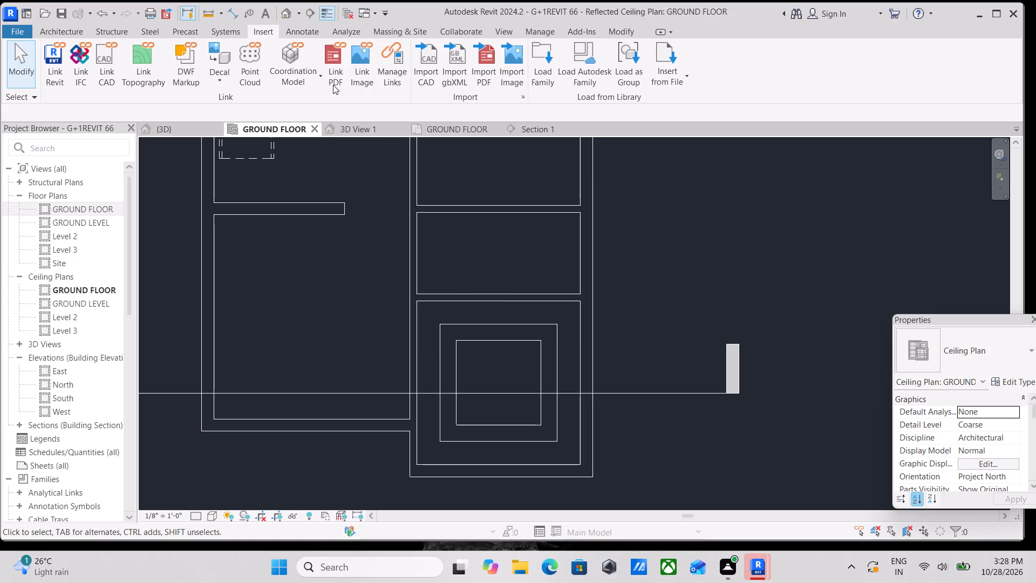
Place a Ceiling_Fan_9146 component at the centre of the bedroom's inner ceiling square, about 5'-0" from the side wall.
{"action": "left_click", "coordinate": [61, 31]}
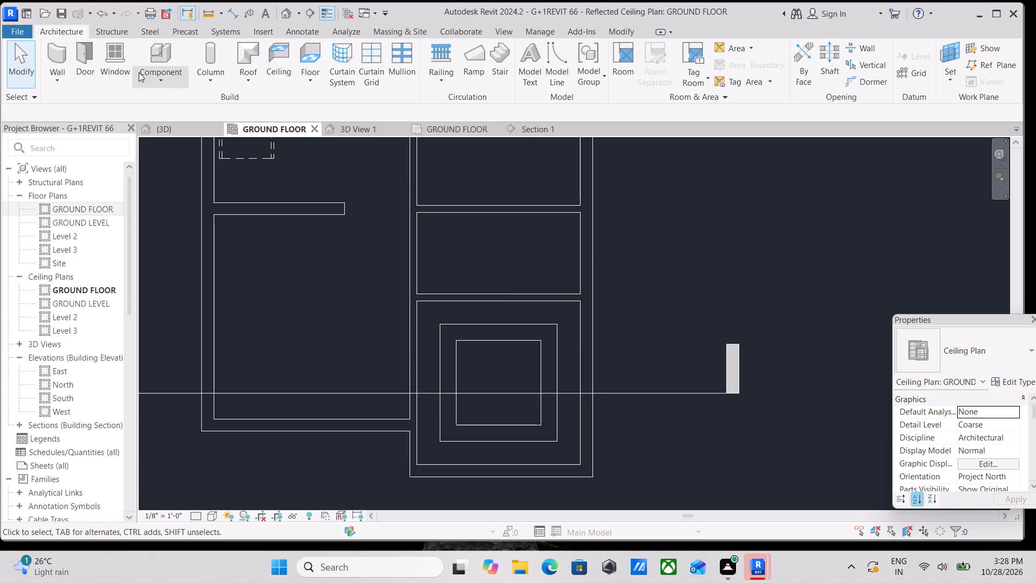
{"action": "left_click", "coordinate": [159, 82]}
{"action": "left_click", "coordinate": [160, 98]}
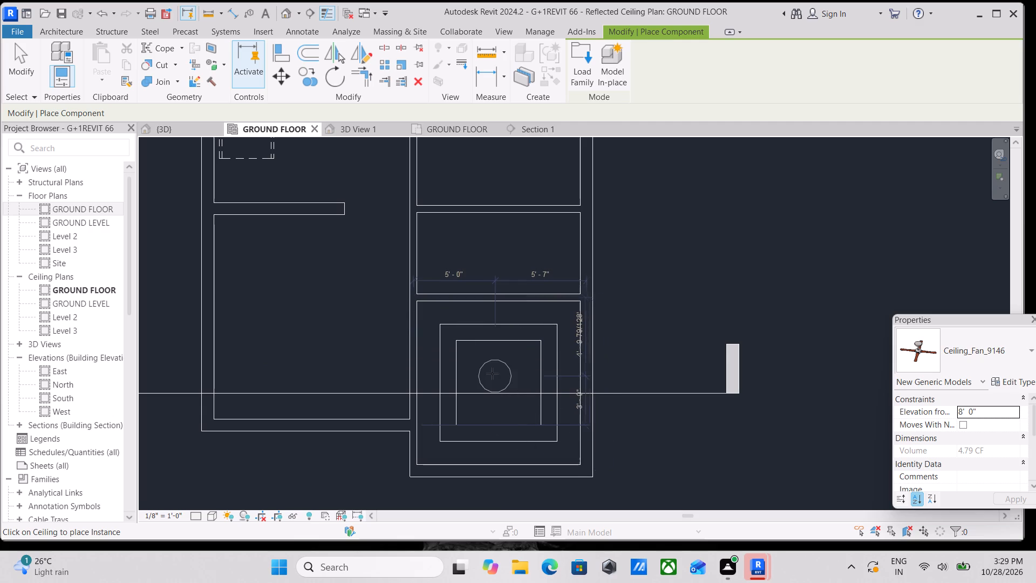
{"action": "scroll", "coordinate": [491, 379], "scroll_direction": "up", "scroll_amount": 2}
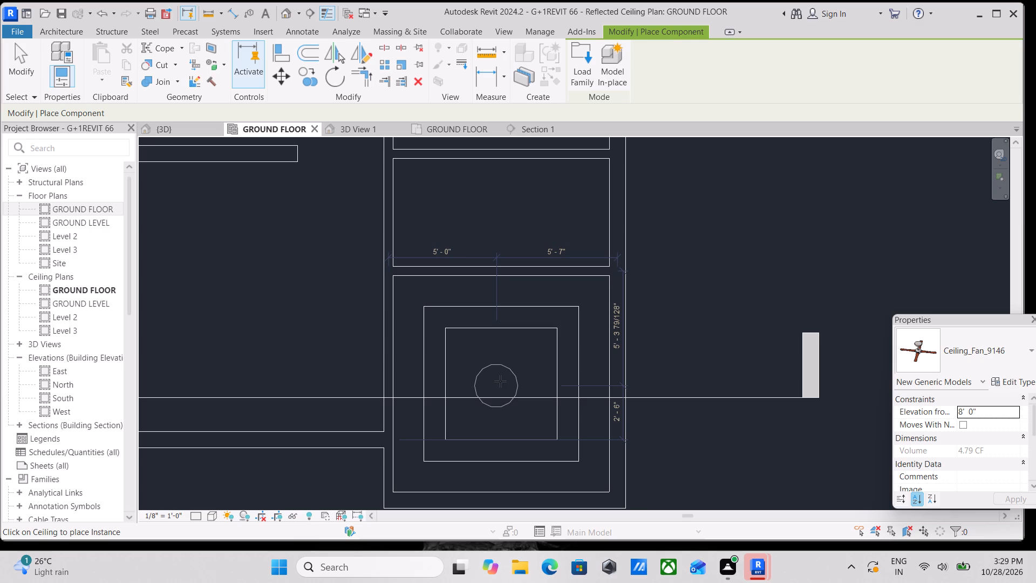
{"action": "left_click", "coordinate": [500, 381]}
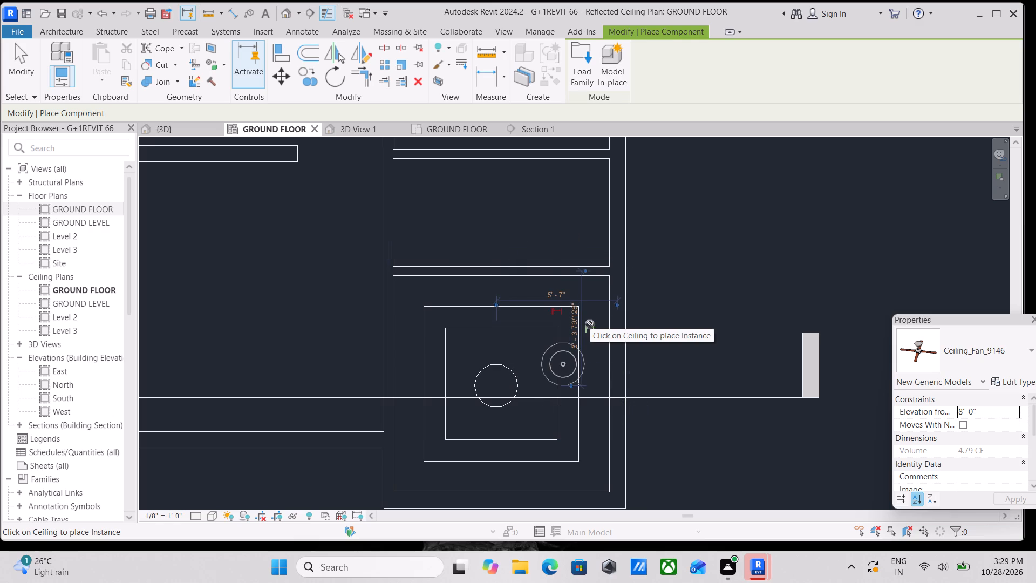
{"action": "key", "text": "Escape"}
{"action": "key", "text": "Escape"}
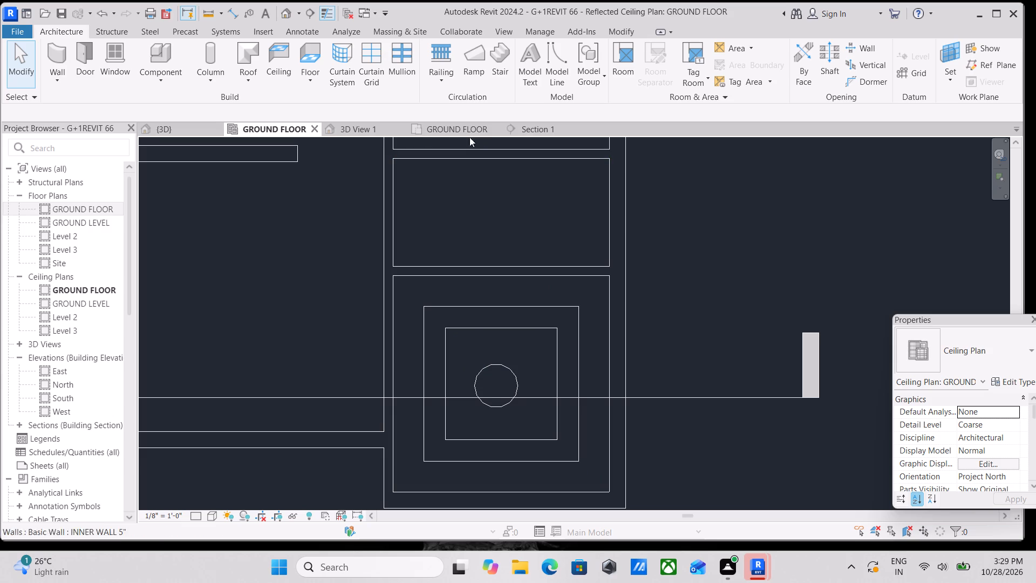
Open 3D View 1 and frame the new fan beneath the bedroom's layered ceiling.
{"action": "left_click", "coordinate": [369, 129]}
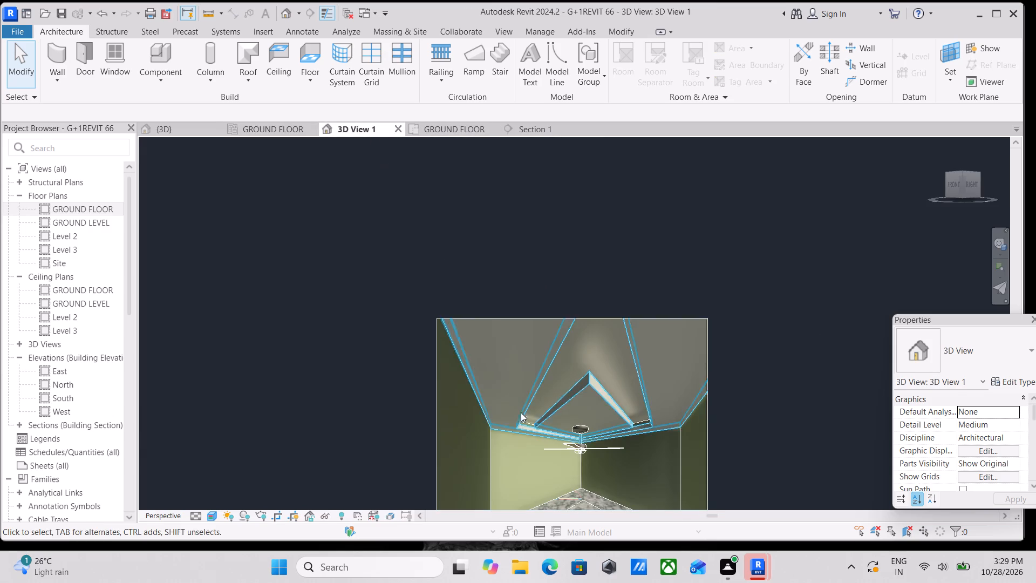
{"action": "middle_click_drag", "start_coordinate": [525, 417], "coordinate": [487, 300]}
{"action": "scroll", "coordinate": [529, 323], "scroll_direction": "up", "scroll_amount": 6}
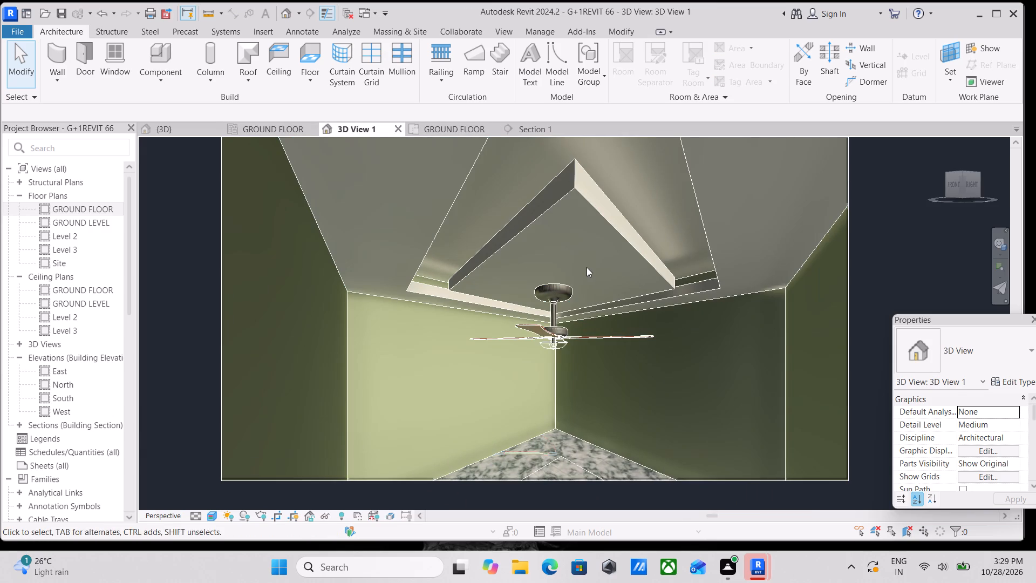
{"action": "middle_click_drag", "start_coordinate": [587, 267], "coordinate": [578, 271]}
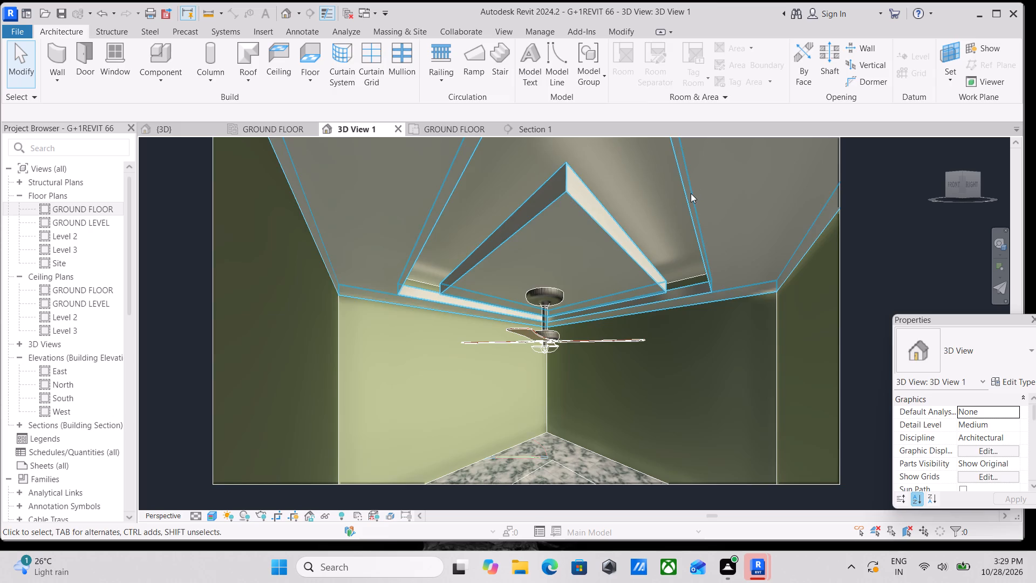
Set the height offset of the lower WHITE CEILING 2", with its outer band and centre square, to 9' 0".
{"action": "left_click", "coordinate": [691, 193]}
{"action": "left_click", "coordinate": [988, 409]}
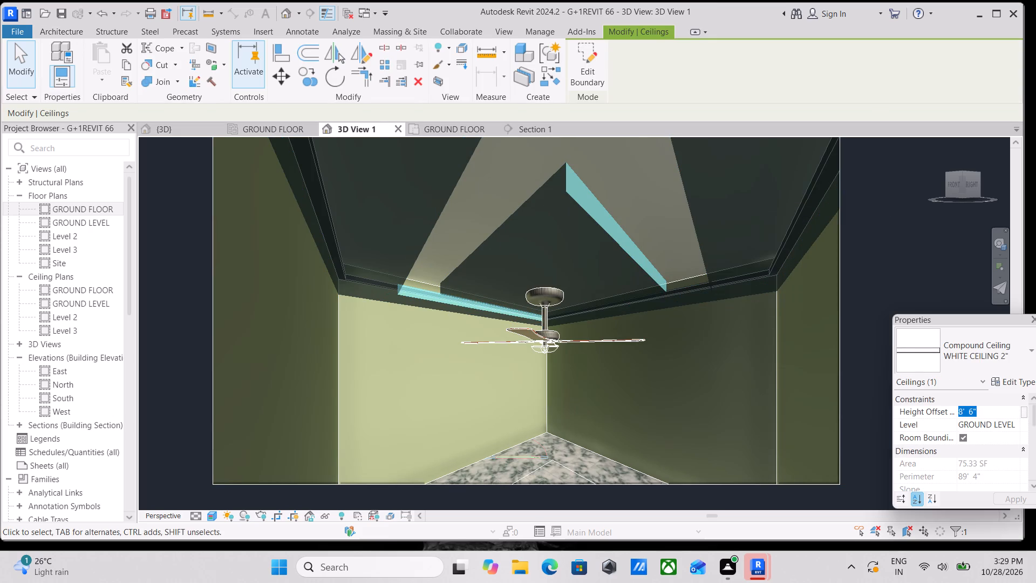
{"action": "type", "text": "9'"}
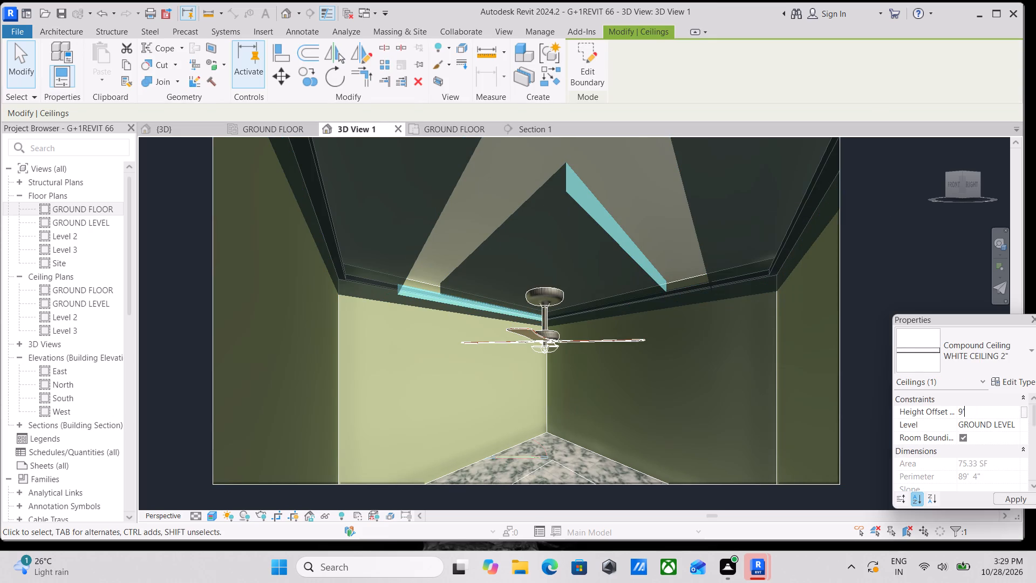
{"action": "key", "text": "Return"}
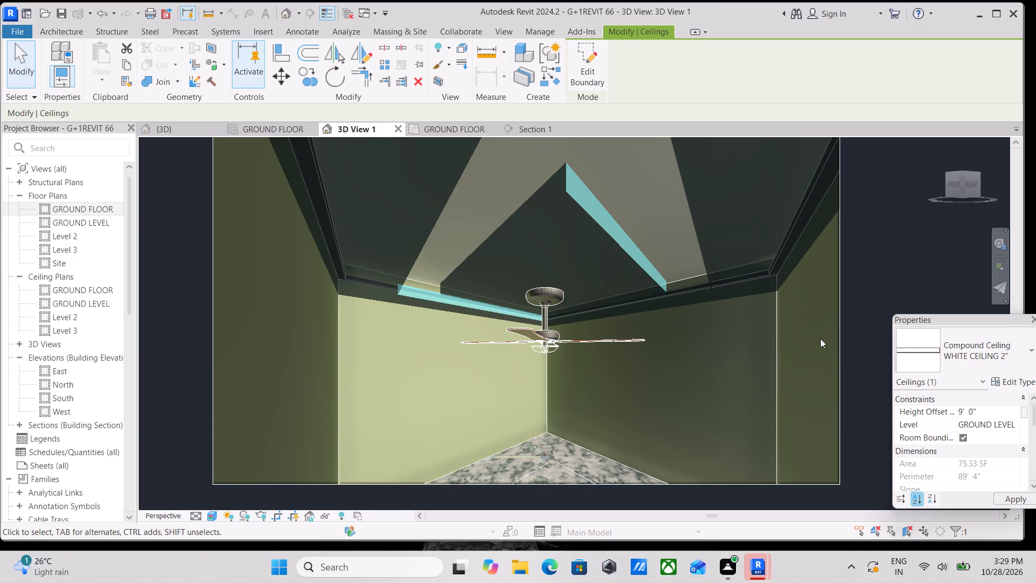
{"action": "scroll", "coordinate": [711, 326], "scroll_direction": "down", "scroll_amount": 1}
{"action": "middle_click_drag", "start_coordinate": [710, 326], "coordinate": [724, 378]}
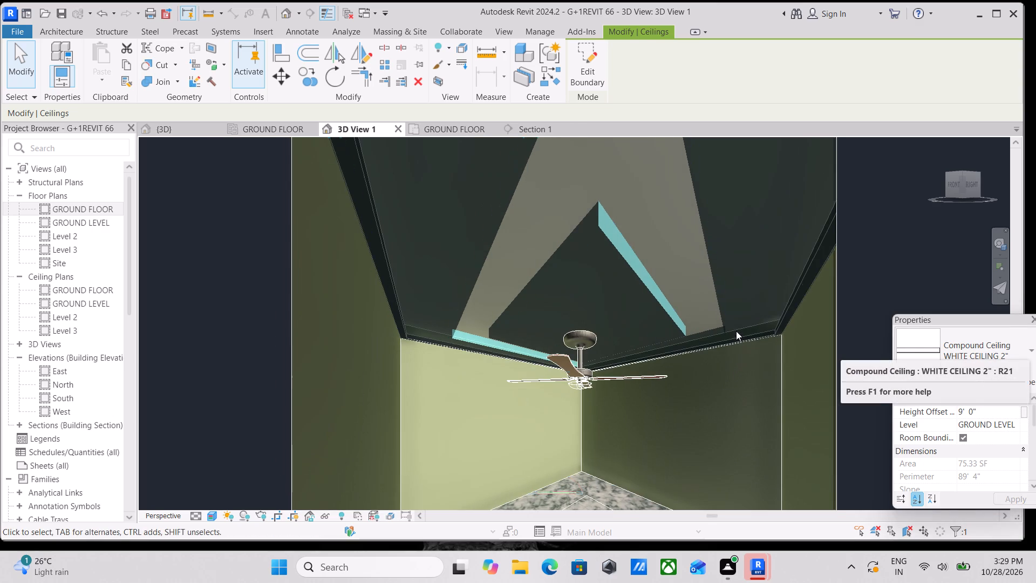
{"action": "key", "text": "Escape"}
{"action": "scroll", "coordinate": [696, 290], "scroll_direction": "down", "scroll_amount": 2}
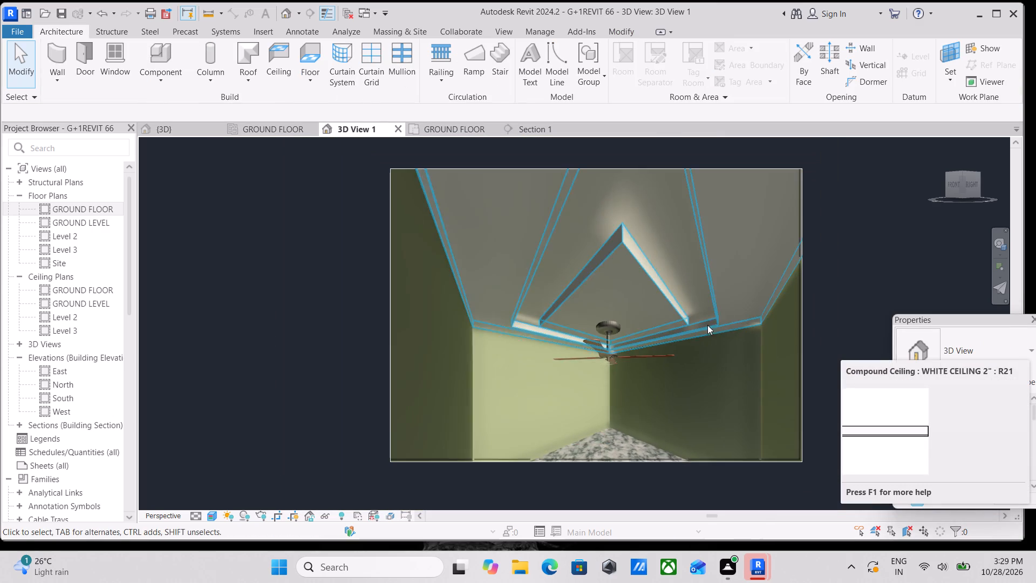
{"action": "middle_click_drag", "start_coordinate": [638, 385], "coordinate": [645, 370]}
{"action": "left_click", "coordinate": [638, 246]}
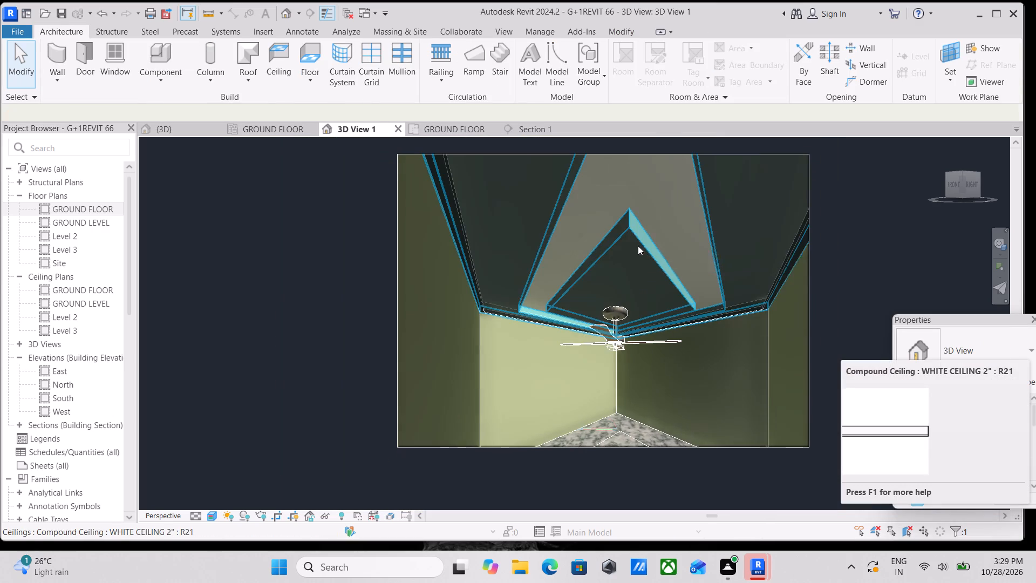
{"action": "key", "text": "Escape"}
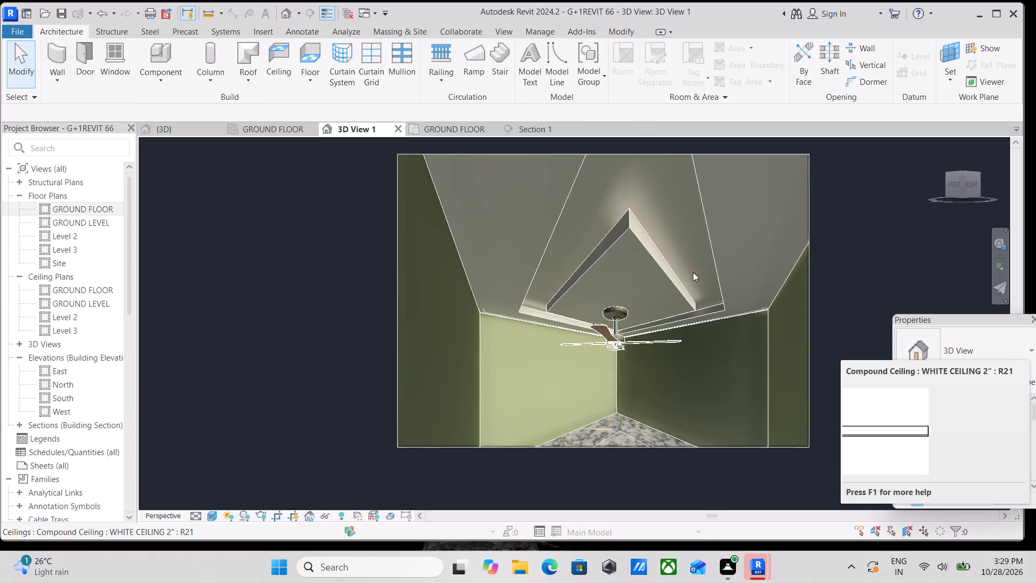
Set the height offset of the lower WHITE CEILING 2" with the outer band and centre square to 9' 4".
{"action": "left_click", "coordinate": [645, 249]}
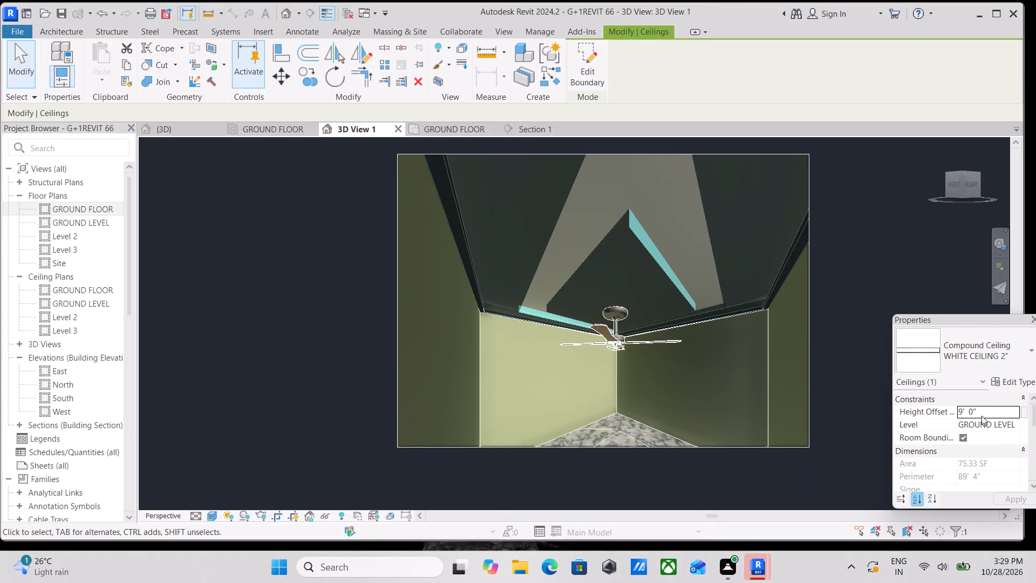
{"action": "left_click", "coordinate": [990, 410]}
{"action": "key", "text": "9"}
{"action": "key", "text": "apostrophe"}
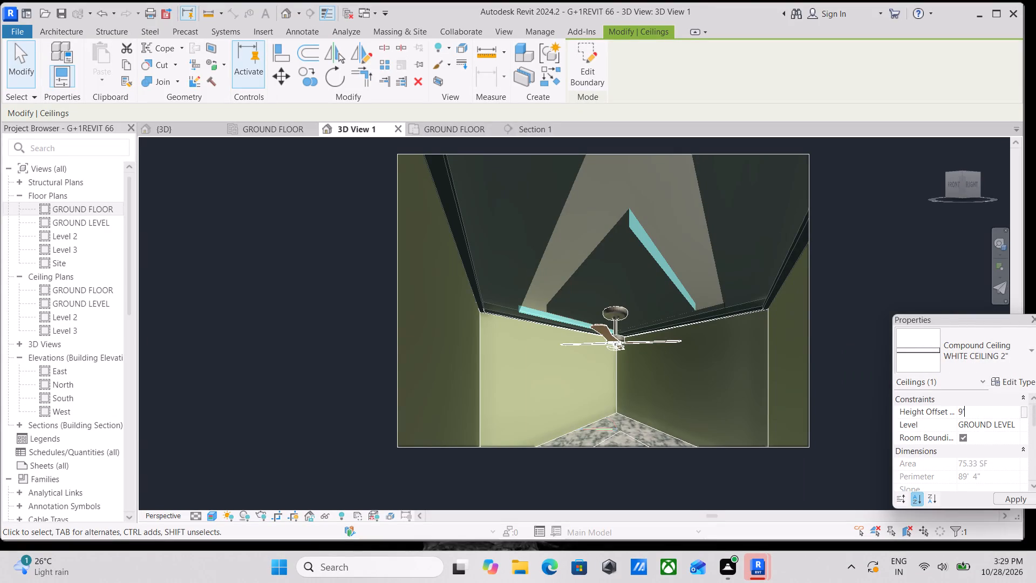
{"action": "key", "text": "4"}
{"action": "key", "text": "Return"}
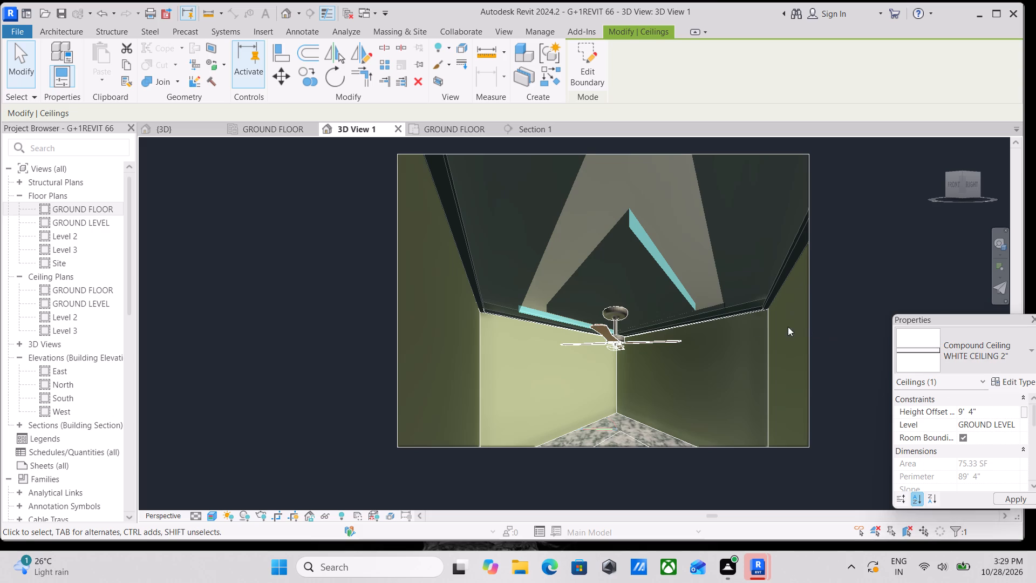
{"action": "key", "text": "Escape"}
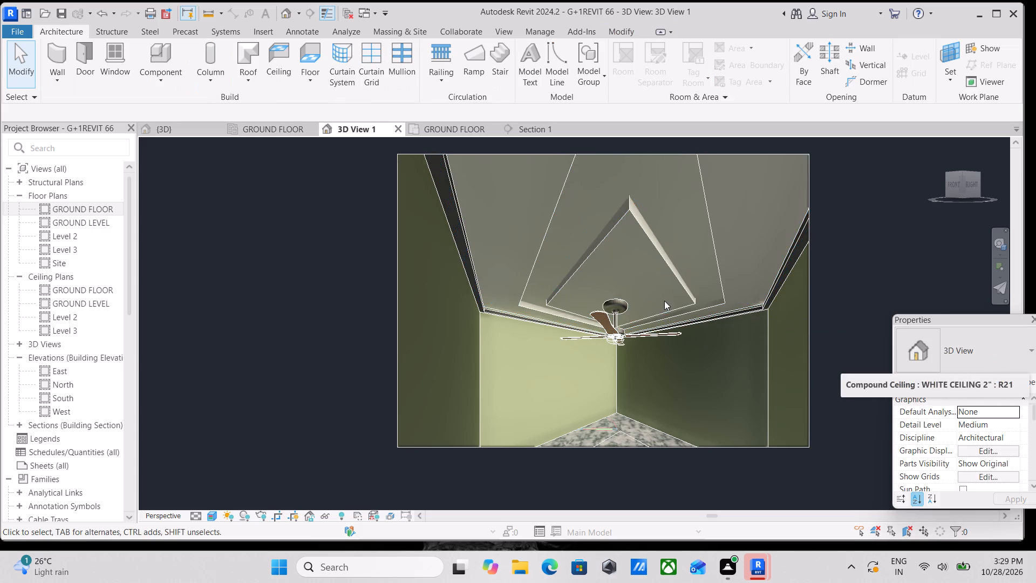
Examine the generic model trim along the wall tops and the ceiling fan in the bedroom camera view.
{"action": "middle_click_drag", "start_coordinate": [664, 301], "coordinate": [672, 334]}
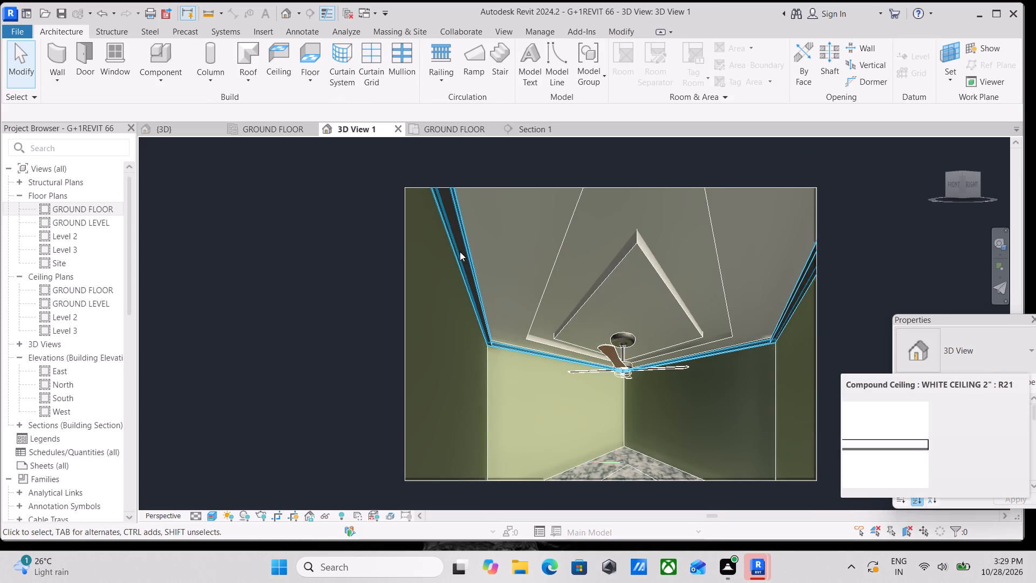
{"action": "left_click", "coordinate": [460, 252]}
{"action": "scroll", "coordinate": [585, 364], "scroll_direction": "up", "scroll_amount": 2}
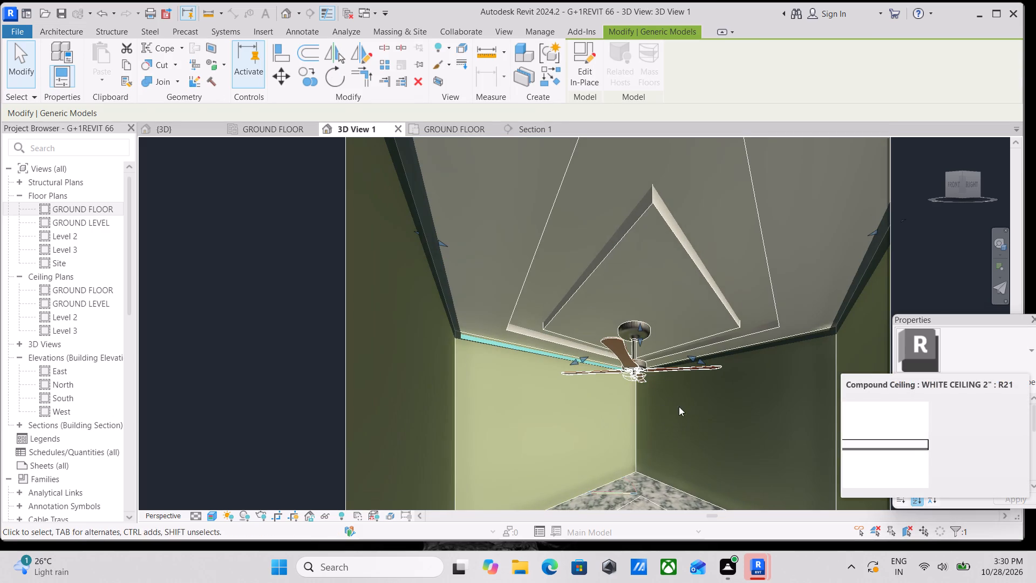
{"action": "scroll", "coordinate": [745, 364], "scroll_direction": "up", "scroll_amount": 1}
{"action": "scroll", "coordinate": [555, 414], "scroll_direction": "up", "scroll_amount": 6}
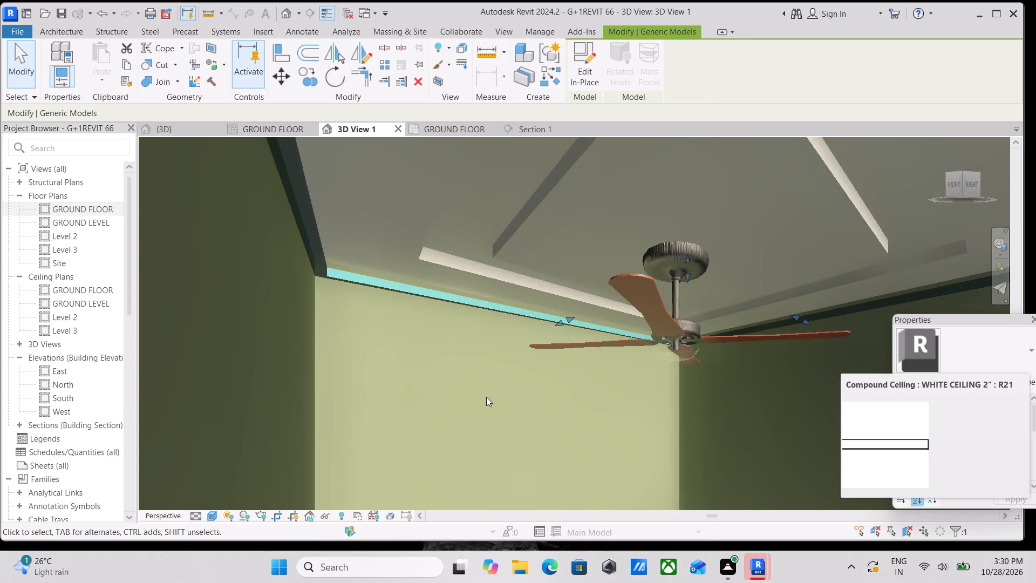
{"action": "scroll", "coordinate": [486, 397], "scroll_direction": "up", "scroll_amount": 2}
{"action": "key", "text": "Escape"}
{"action": "scroll", "coordinate": [543, 331], "scroll_direction": "down", "scroll_amount": 1}
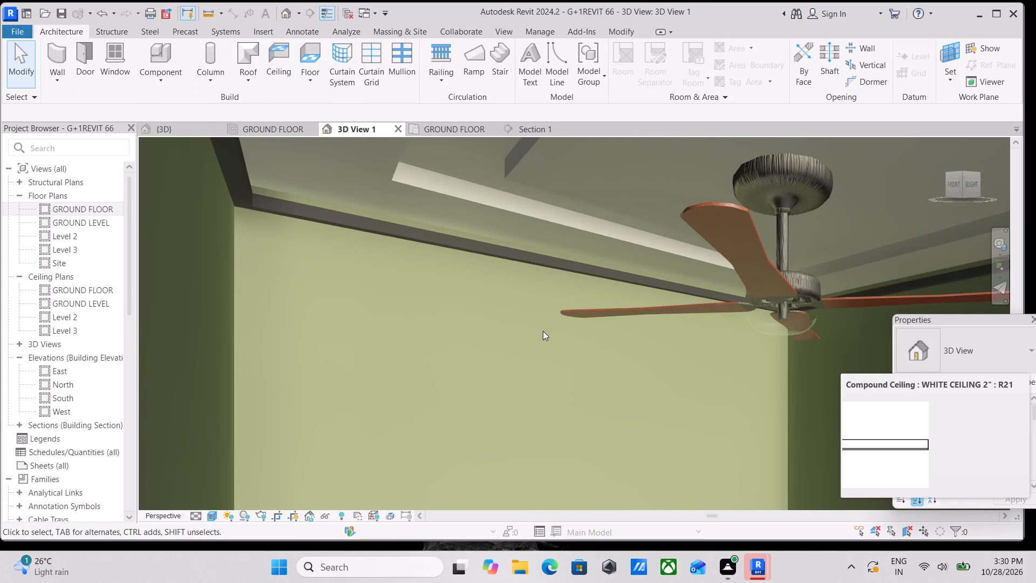
{"action": "middle_click_drag", "start_coordinate": [543, 331], "coordinate": [542, 355]}
{"action": "scroll", "coordinate": [542, 355], "scroll_direction": "down", "scroll_amount": 4}
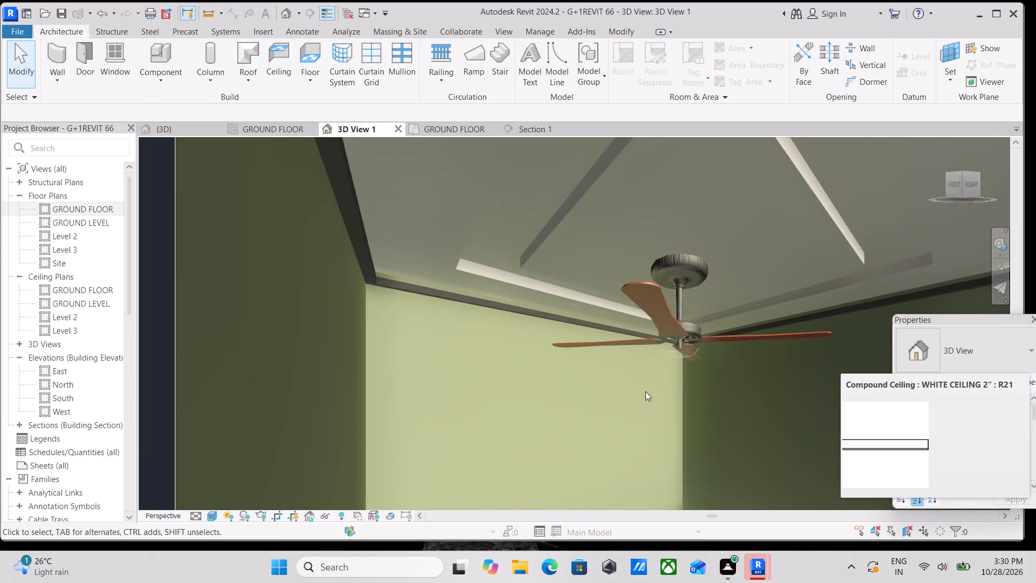
{"action": "middle_click_drag", "start_coordinate": [650, 391], "coordinate": [598, 397]}
{"action": "scroll", "coordinate": [724, 427], "scroll_direction": "down", "scroll_amount": 6}
{"action": "middle_click_drag", "start_coordinate": [731, 424], "coordinate": [621, 357]}
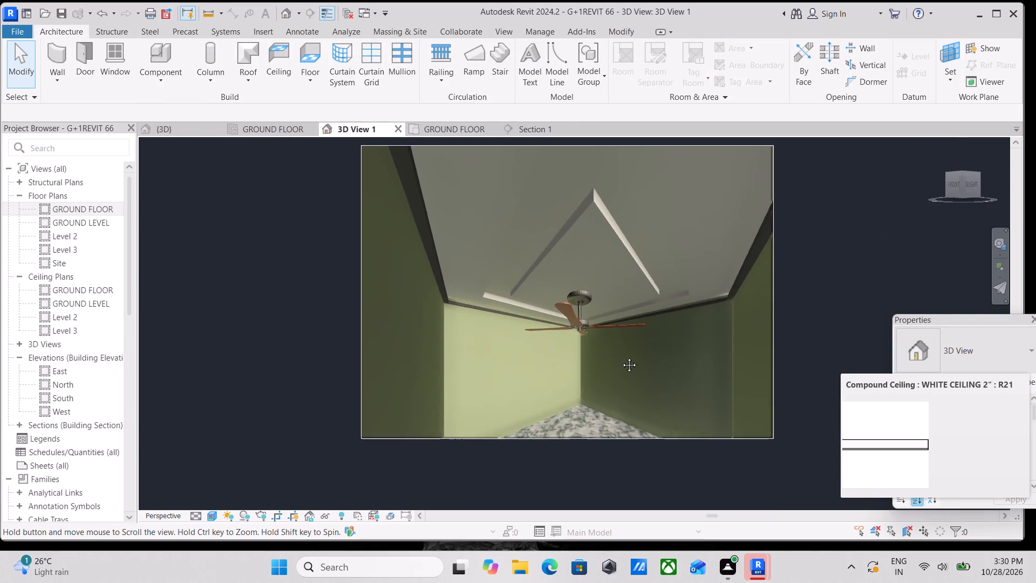
{"action": "middle_click_drag", "start_coordinate": [621, 357], "coordinate": [622, 357]}
Extend the bottom edge of 3D View 1's crop region downward to take in more of the bedroom floor.
{"action": "left_click", "coordinate": [582, 437]}
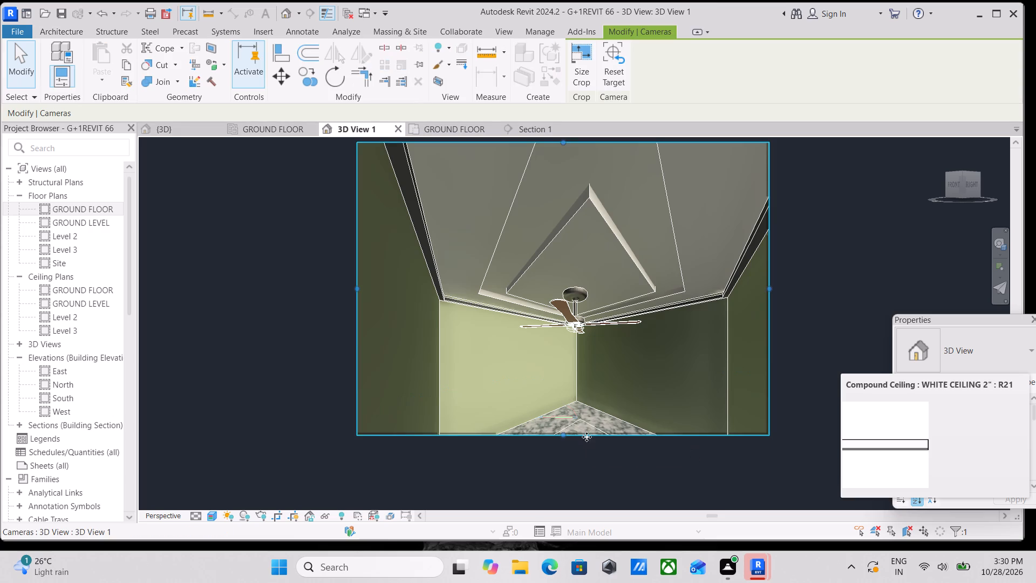
{"action": "left_click_drag", "start_coordinate": [564, 432], "coordinate": [564, 474]}
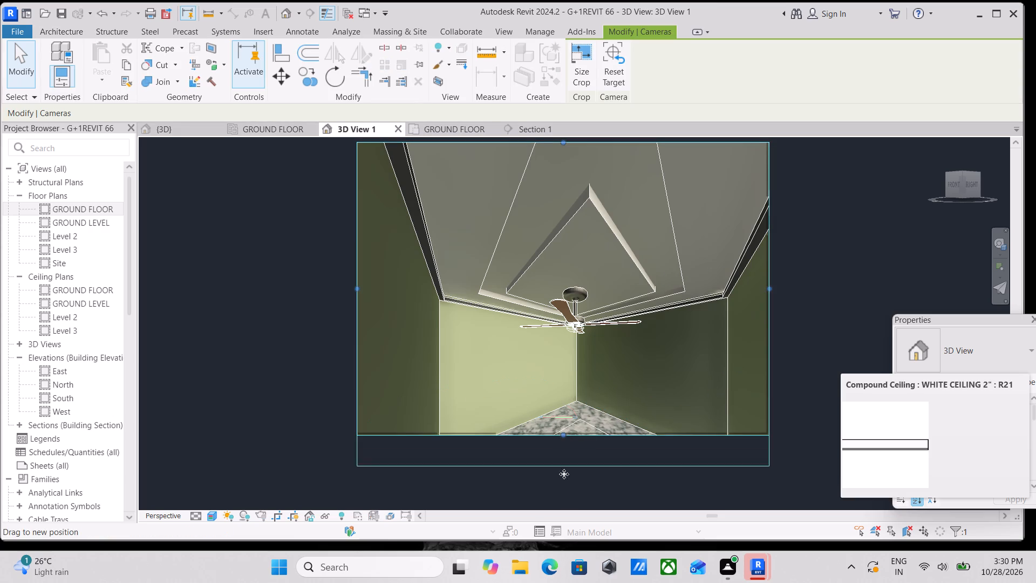
{"action": "left_click_drag", "start_coordinate": [564, 474], "coordinate": [566, 500]}
{"action": "scroll", "coordinate": [583, 482], "scroll_direction": "down", "scroll_amount": 1}
{"action": "middle_click_drag", "start_coordinate": [583, 482], "coordinate": [613, 396]}
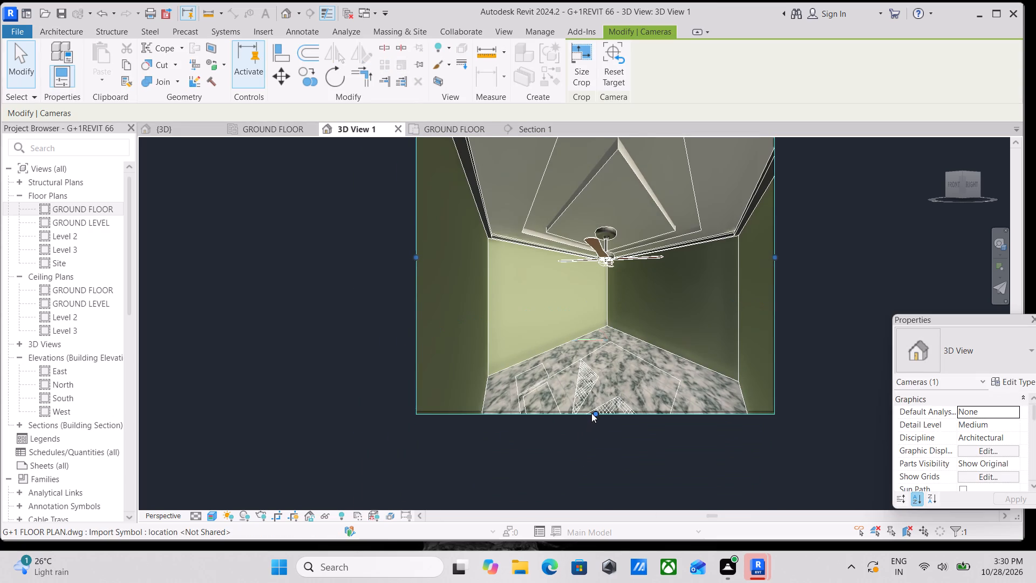
{"action": "left_click_drag", "start_coordinate": [591, 413], "coordinate": [607, 479]}
{"action": "scroll", "coordinate": [622, 436], "scroll_direction": "down", "scroll_amount": 2}
{"action": "middle_click_drag", "start_coordinate": [622, 436], "coordinate": [631, 406]}
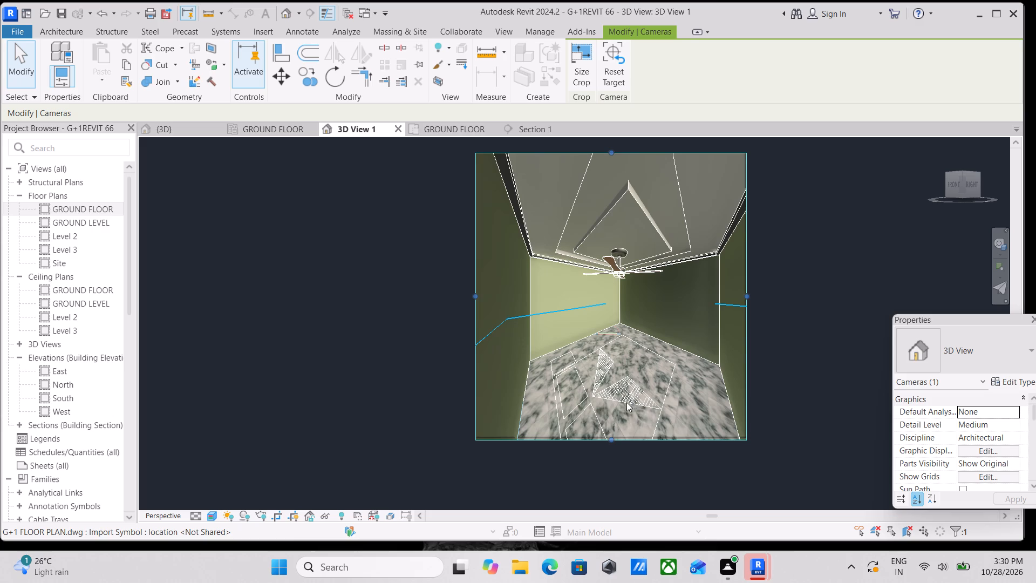
{"action": "scroll", "coordinate": [634, 377], "scroll_direction": "up", "scroll_amount": 2}
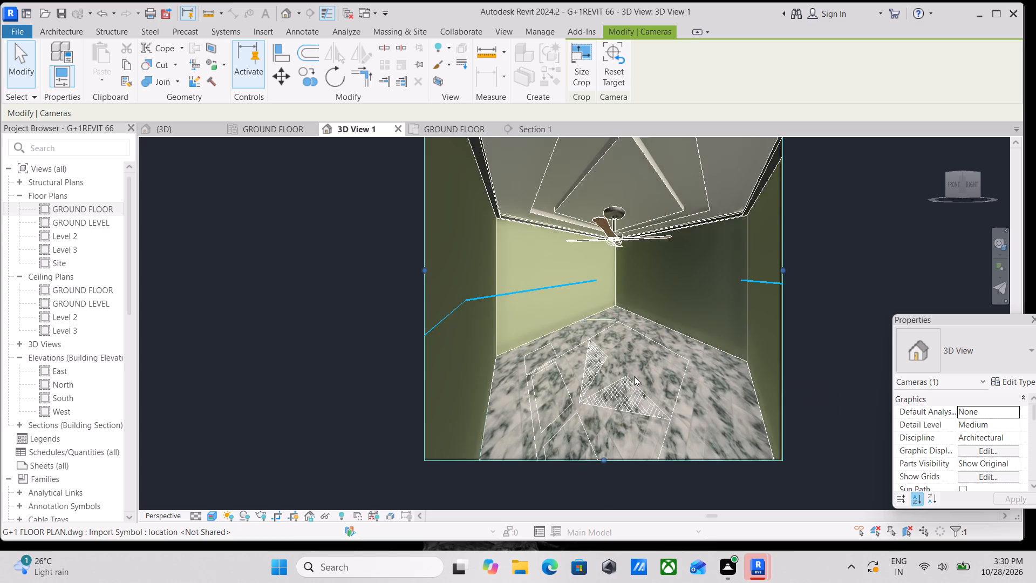
{"action": "middle_click_drag", "start_coordinate": [634, 376], "coordinate": [445, 412]}
{"action": "scroll", "coordinate": [473, 391], "scroll_direction": "down", "scroll_amount": 1}
{"action": "middle_click_drag", "start_coordinate": [473, 391], "coordinate": [482, 437]}
{"action": "scroll", "coordinate": [487, 395], "scroll_direction": "down", "scroll_amount": 1}
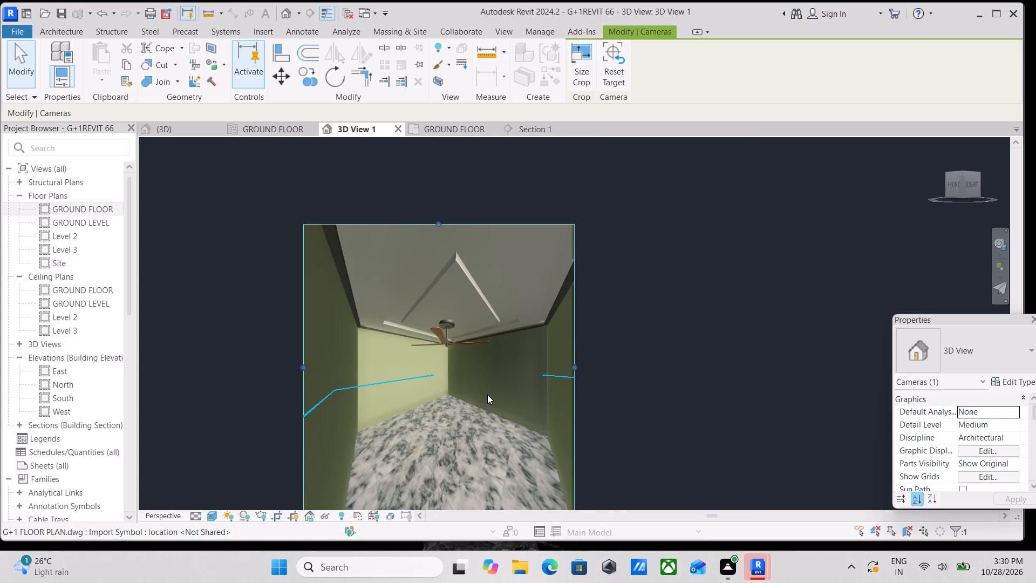
{"action": "middle_click_drag", "start_coordinate": [487, 395], "coordinate": [526, 395]}
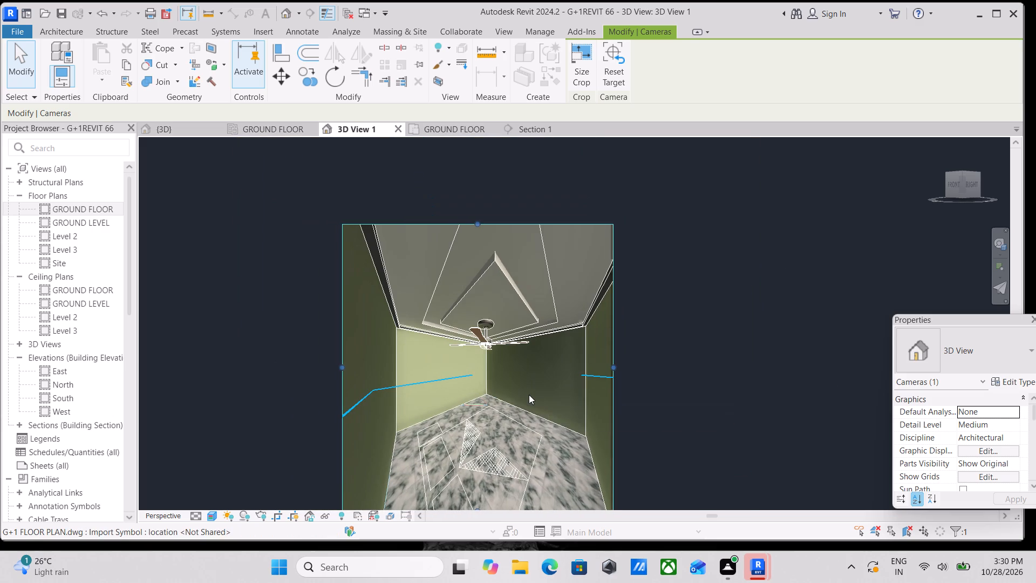
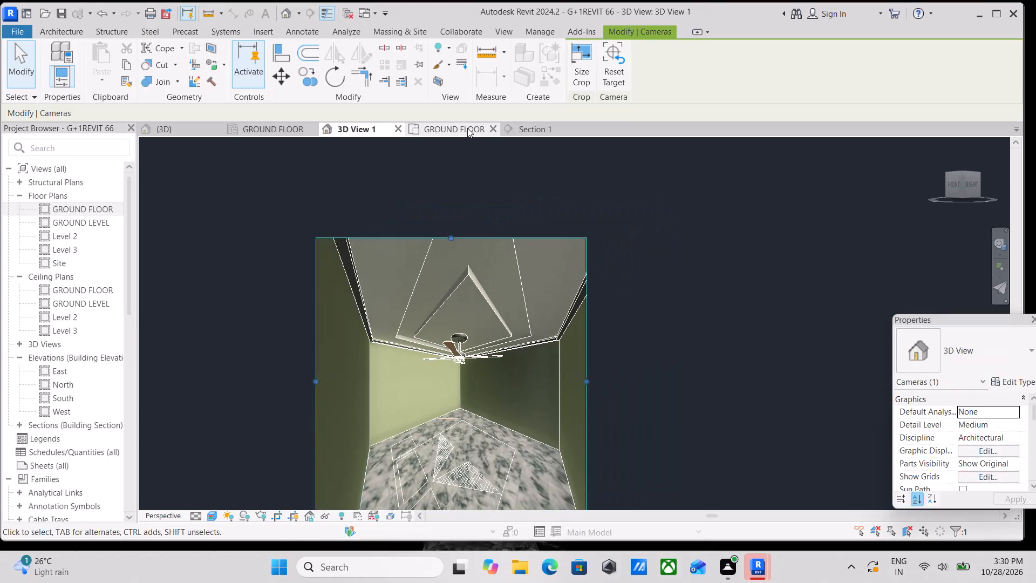
Examine the layered false ceiling, wall-top trim and ceiling fan in the bedroom camera view.
{"action": "scroll", "coordinate": [485, 388], "scroll_direction": "up", "scroll_amount": 2}
{"action": "scroll", "coordinate": [486, 287], "scroll_direction": "up", "scroll_amount": 2}
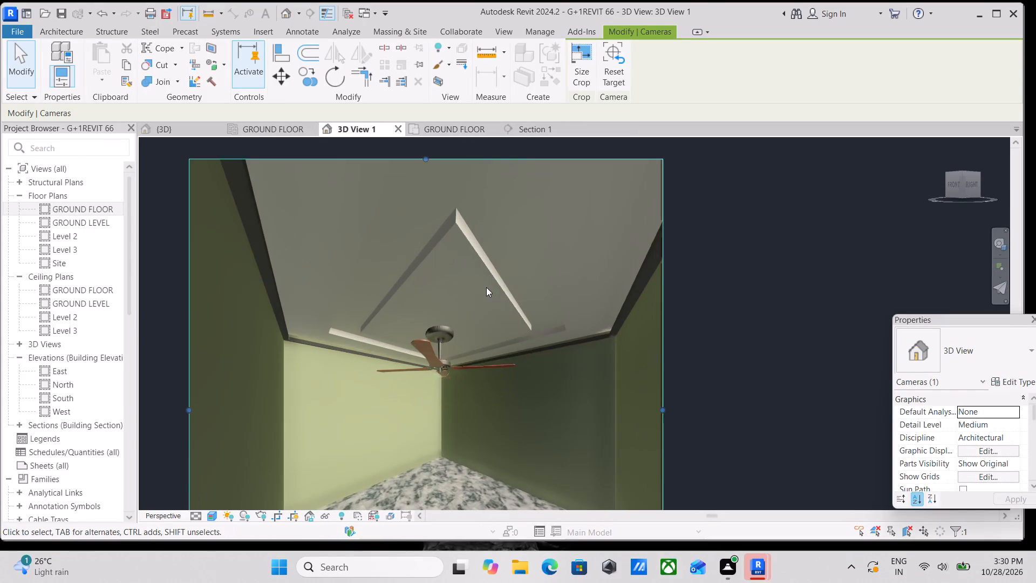
{"action": "scroll", "coordinate": [557, 326], "scroll_direction": "up", "scroll_amount": 1}
{"action": "scroll", "coordinate": [557, 326], "scroll_direction": "down", "scroll_amount": 3}
{"action": "scroll", "coordinate": [428, 339], "scroll_direction": "down", "scroll_amount": 1}
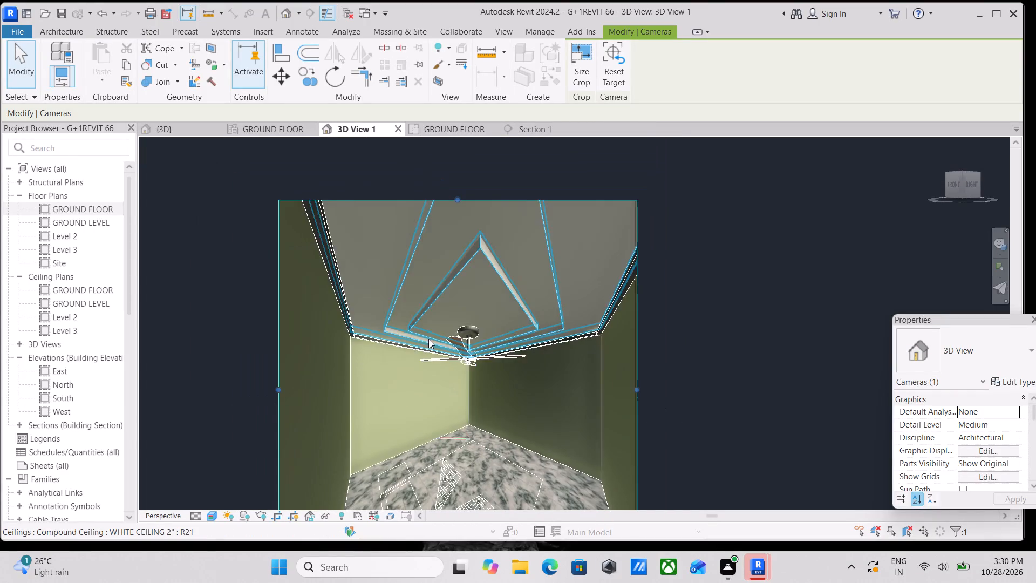
{"action": "scroll", "coordinate": [375, 292], "scroll_direction": "up", "scroll_amount": 5}
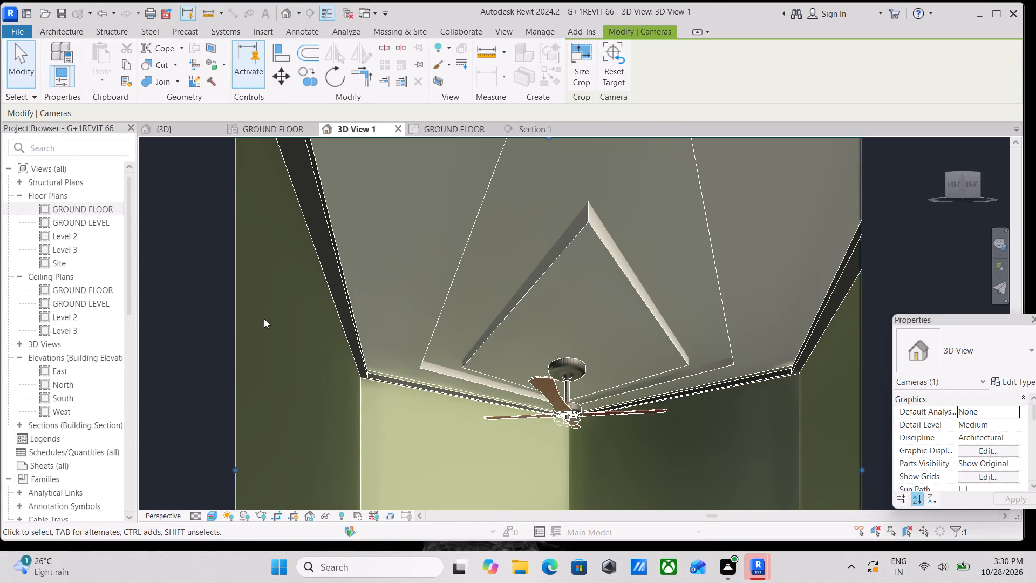
{"action": "scroll", "coordinate": [377, 397], "scroll_direction": "up", "scroll_amount": 7}
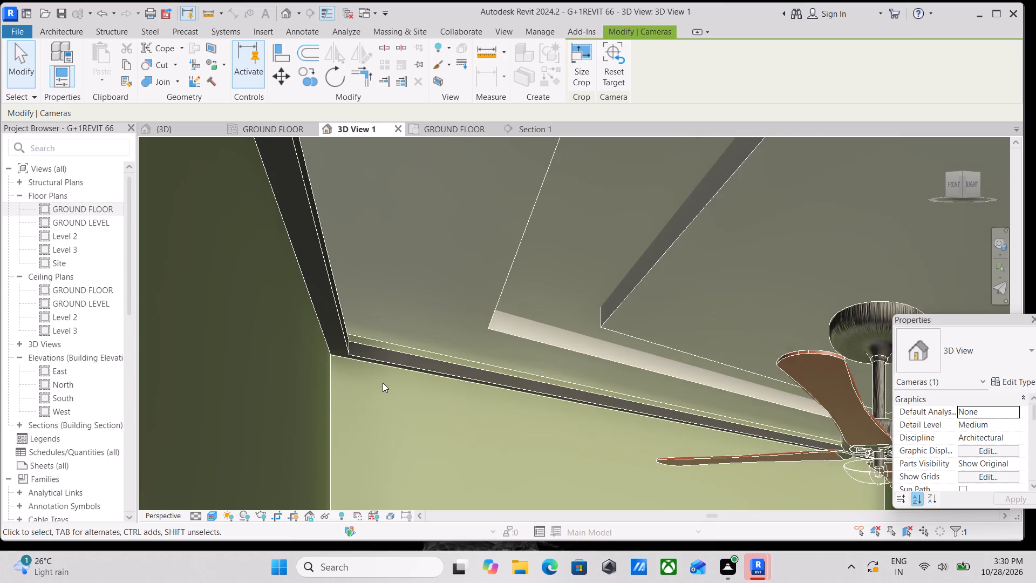
{"action": "scroll", "coordinate": [383, 383], "scroll_direction": "down", "scroll_amount": 7}
{"action": "middle_click_drag", "start_coordinate": [386, 385], "coordinate": [420, 450]}
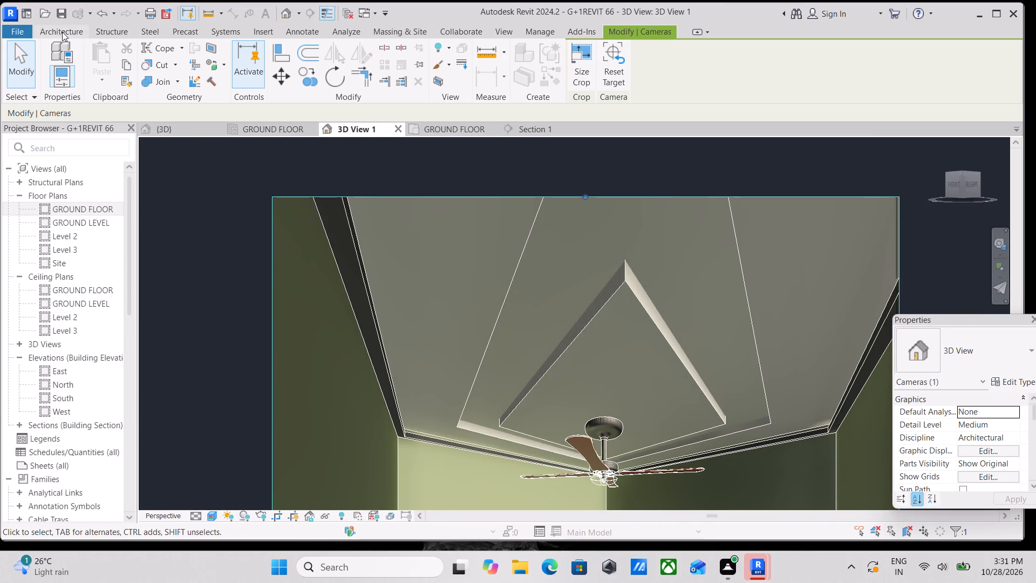
Create a new family from the "Lighting Fixture ceiling based" template in the English-Imperial folder.
{"action": "left_click", "coordinate": [16, 29]}
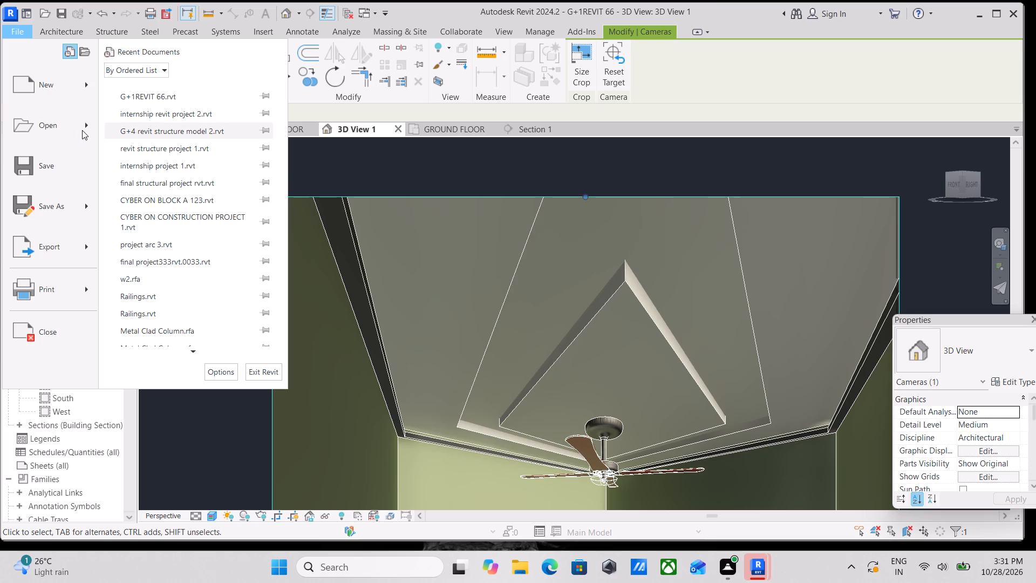
{"action": "left_click", "coordinate": [86, 85]}
{"action": "left_click", "coordinate": [135, 129]}
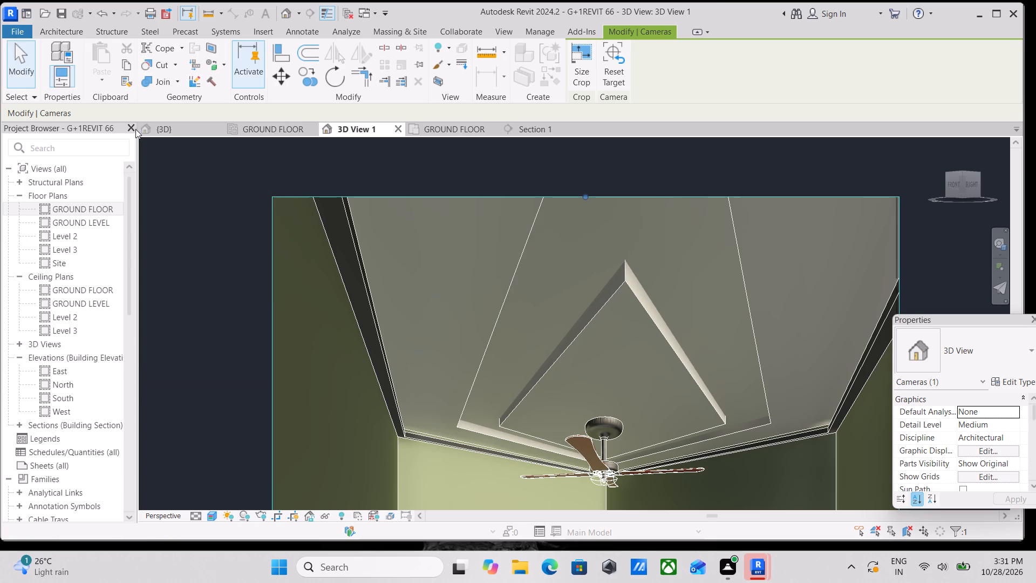
{"action": "scroll", "coordinate": [413, 225], "scroll_direction": "down", "scroll_amount": 4}
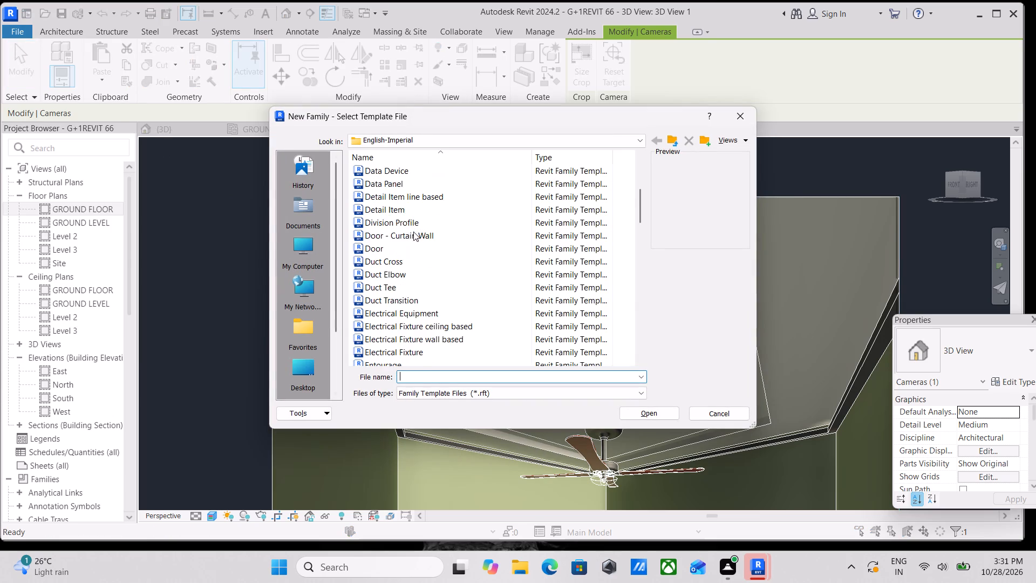
{"action": "scroll", "coordinate": [413, 232], "scroll_direction": "down", "scroll_amount": 1}
{"action": "scroll", "coordinate": [383, 286], "scroll_direction": "up", "scroll_amount": 7}
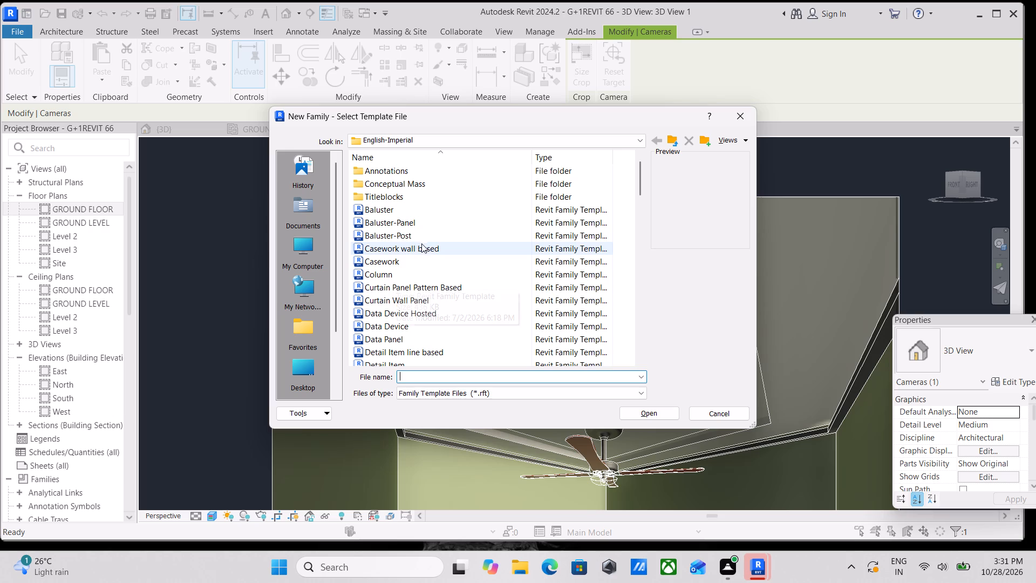
{"action": "scroll", "coordinate": [398, 230], "scroll_direction": "down", "scroll_amount": 3}
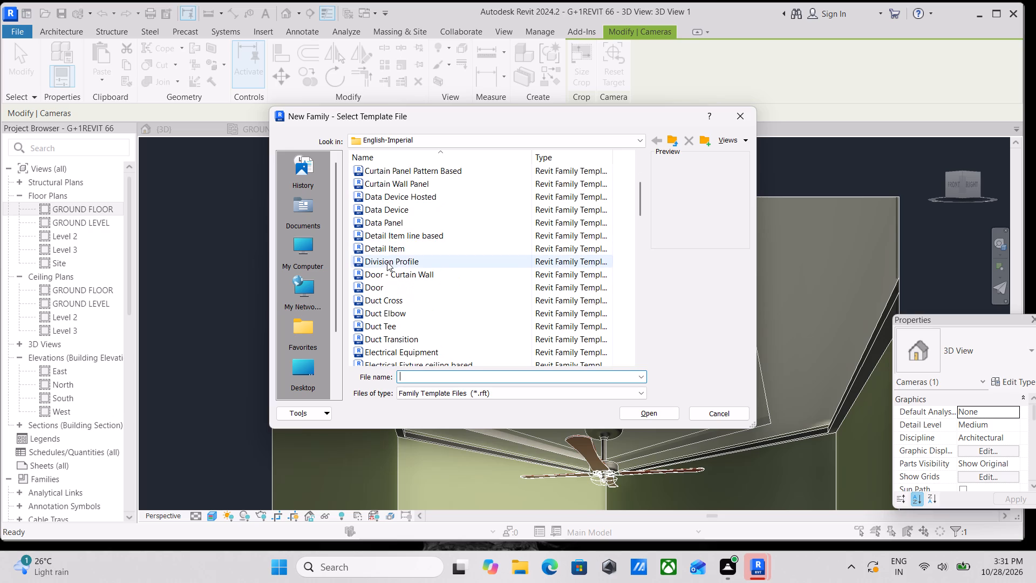
{"action": "scroll", "coordinate": [384, 272], "scroll_direction": "down", "scroll_amount": 7}
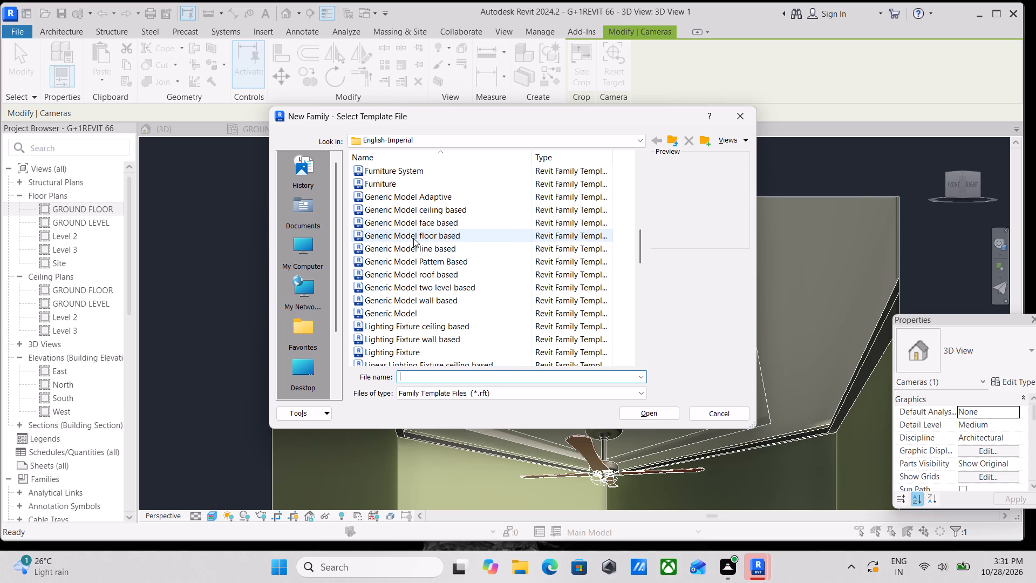
{"action": "scroll", "coordinate": [401, 311], "scroll_direction": "down", "scroll_amount": 1}
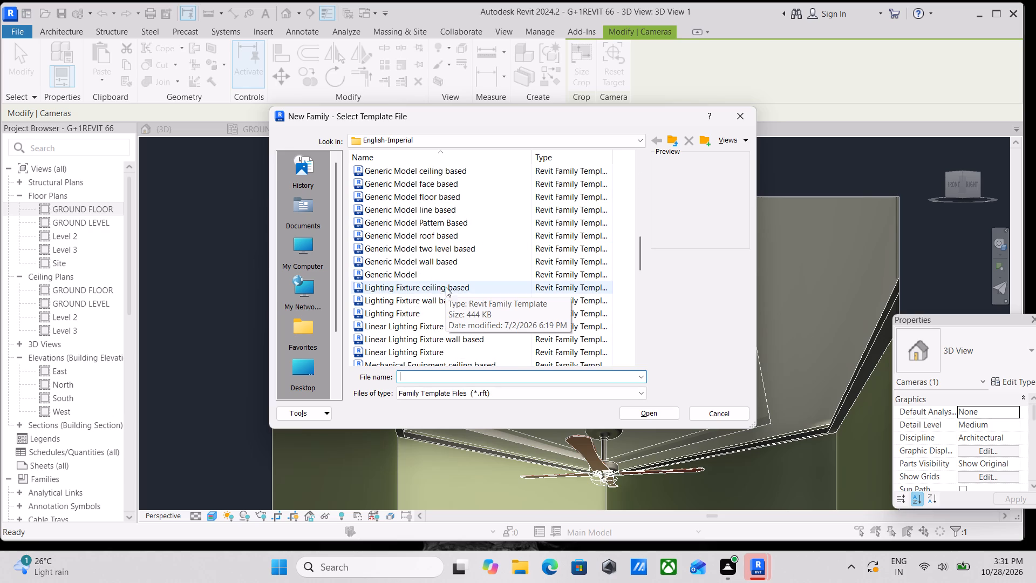
{"action": "left_click", "coordinate": [453, 286]}
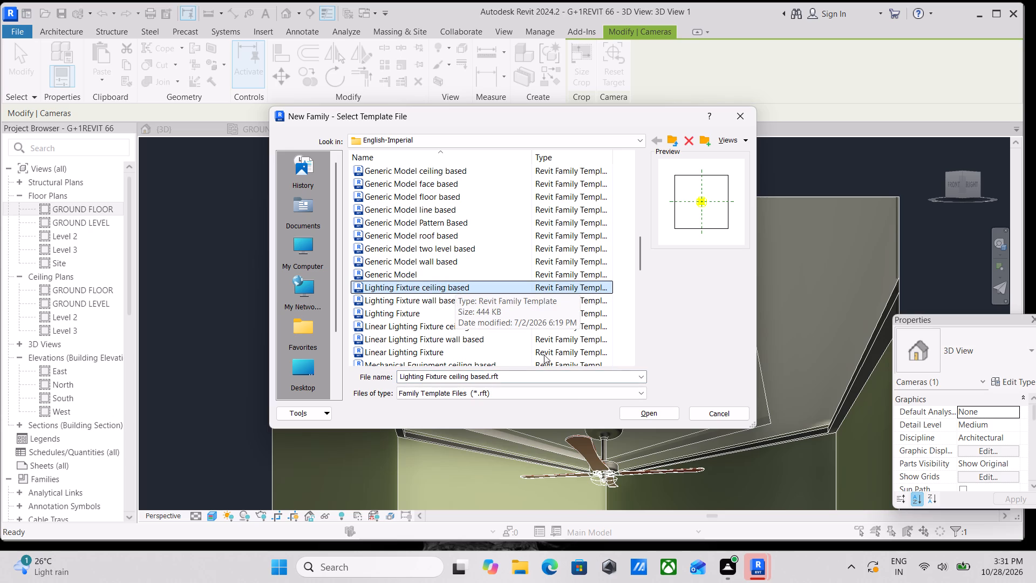
{"action": "left_click", "coordinate": [657, 419]}
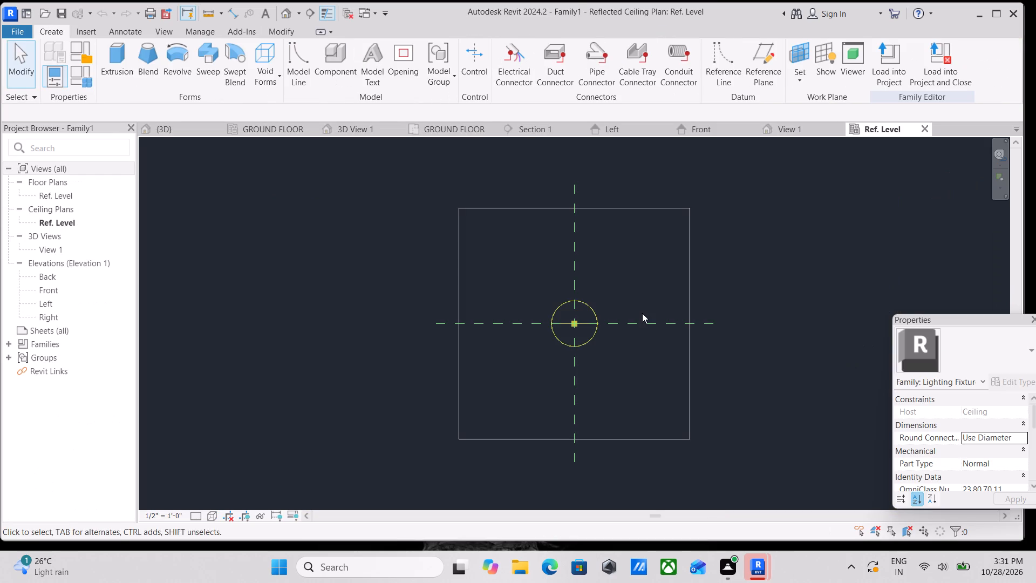
Start an extrusion and sketch a circle of 6" radius centred on the light source at the reference plane intersection.
{"action": "scroll", "coordinate": [615, 301], "scroll_direction": "up", "scroll_amount": 2}
{"action": "middle_click_drag", "start_coordinate": [614, 301], "coordinate": [454, 306]}
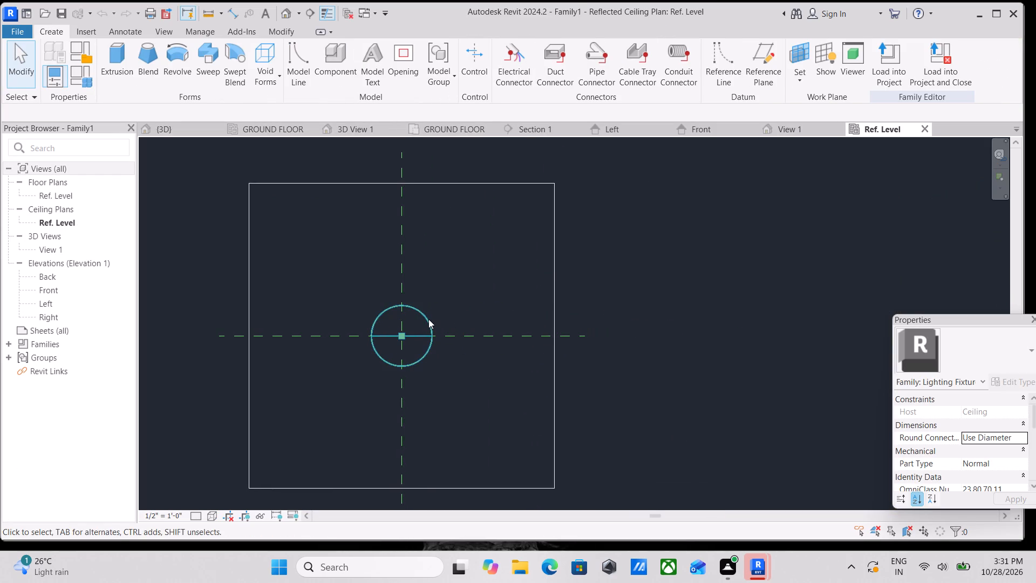
{"action": "left_click", "coordinate": [428, 319]}
{"action": "scroll", "coordinate": [425, 336], "scroll_direction": "up", "scroll_amount": 3}
{"action": "scroll", "coordinate": [379, 320], "scroll_direction": "up", "scroll_amount": 3}
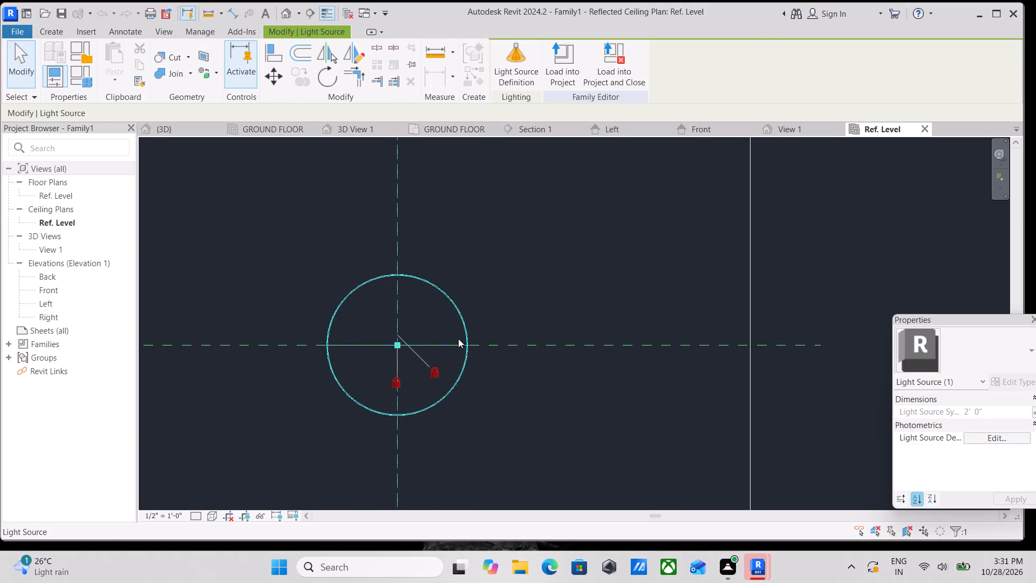
{"action": "key", "text": "Escape"}
{"action": "scroll", "coordinate": [424, 343], "scroll_direction": "down", "scroll_amount": 2}
{"action": "middle_click_drag", "start_coordinate": [461, 329], "coordinate": [497, 308]}
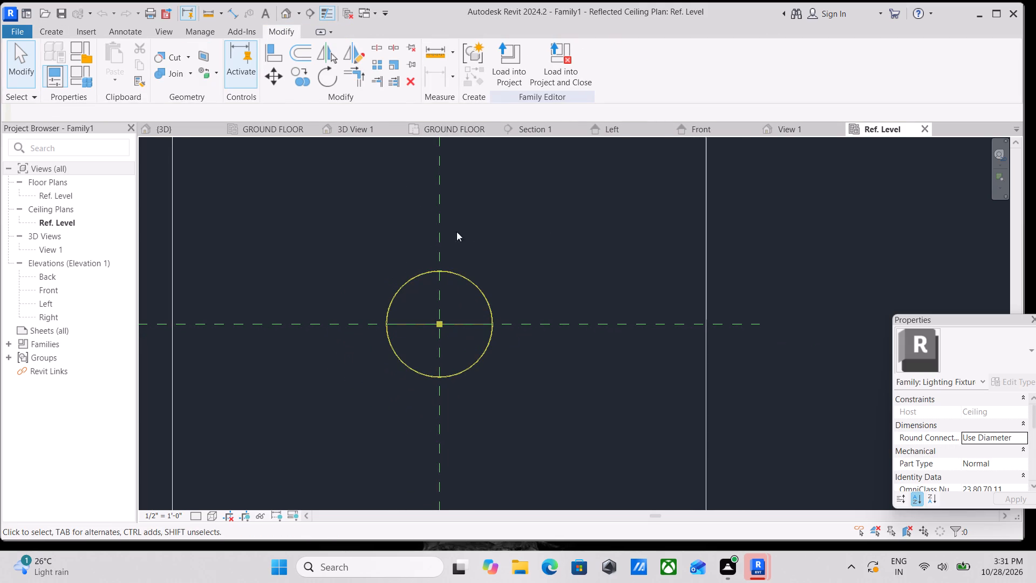
{"action": "left_click", "coordinate": [52, 25]}
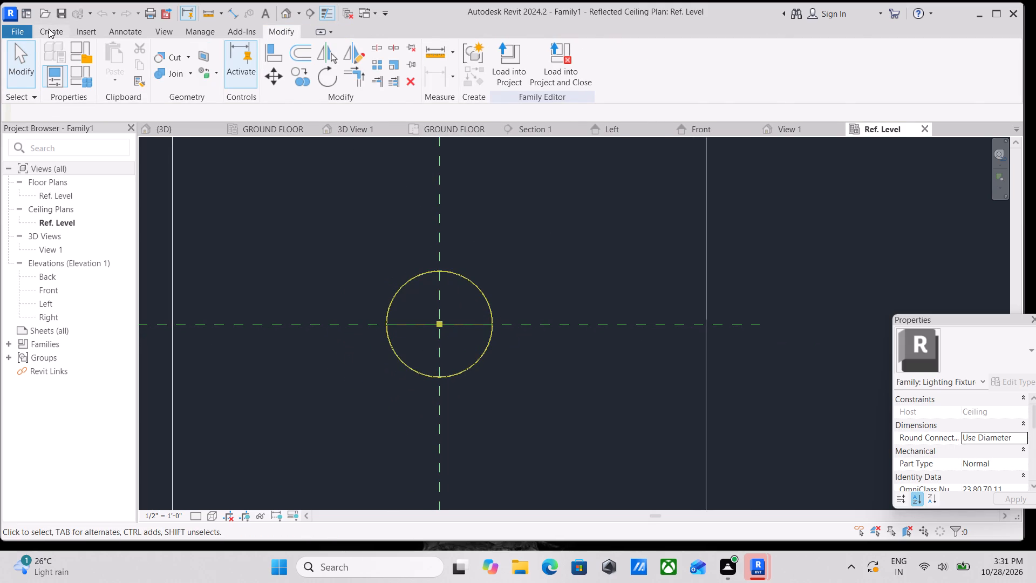
{"action": "left_click", "coordinate": [47, 29]}
{"action": "left_click", "coordinate": [118, 66]}
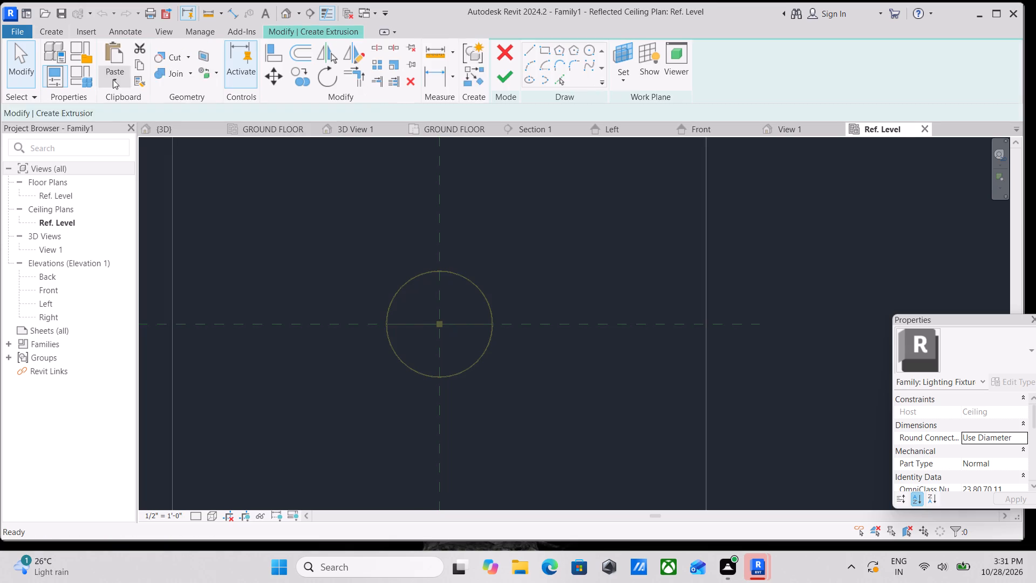
{"action": "left_click", "coordinate": [590, 46]}
{"action": "left_click", "coordinate": [439, 322]}
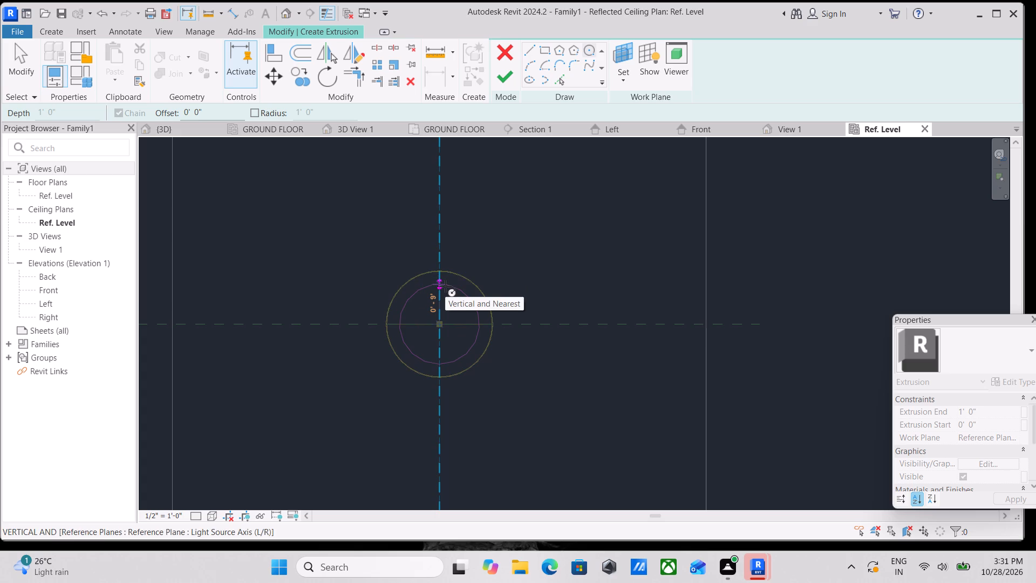
{"action": "key", "text": "6"}
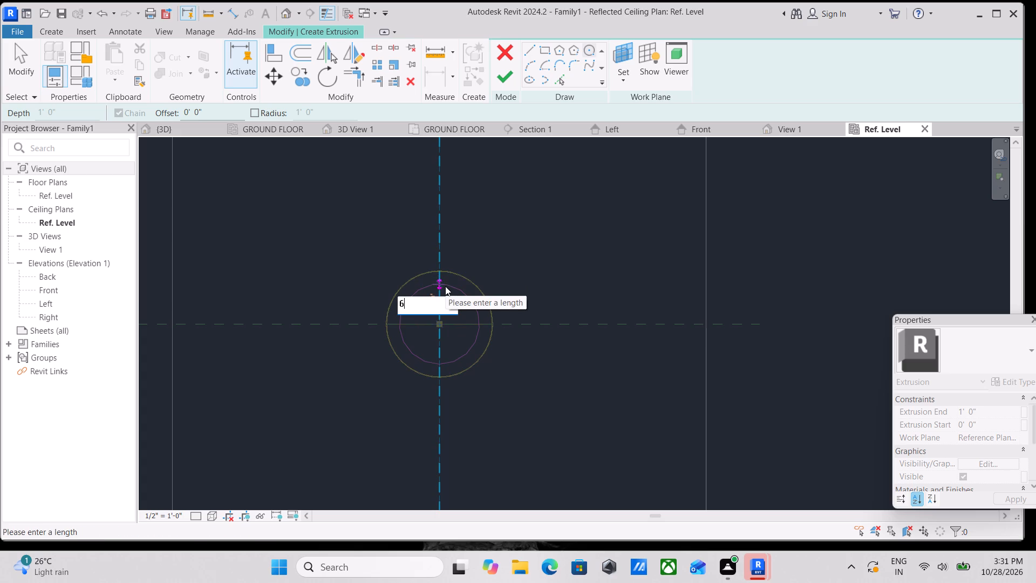
{"action": "key", "text": "shift+quotedbl"}
{"action": "key", "text": "Return"}
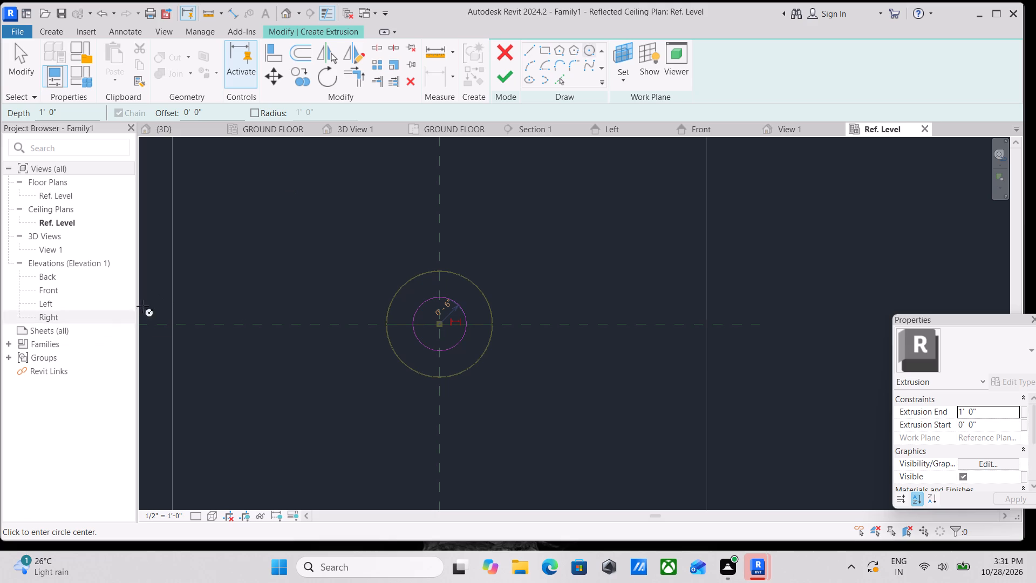
Set the extrusion depth of the circular fixture body to 6" and finish the extrusion.
{"action": "left_click", "coordinate": [68, 113]}
{"action": "left_click_drag", "start_coordinate": [68, 113], "coordinate": [3, 121]}
{"action": "key", "text": "6"}
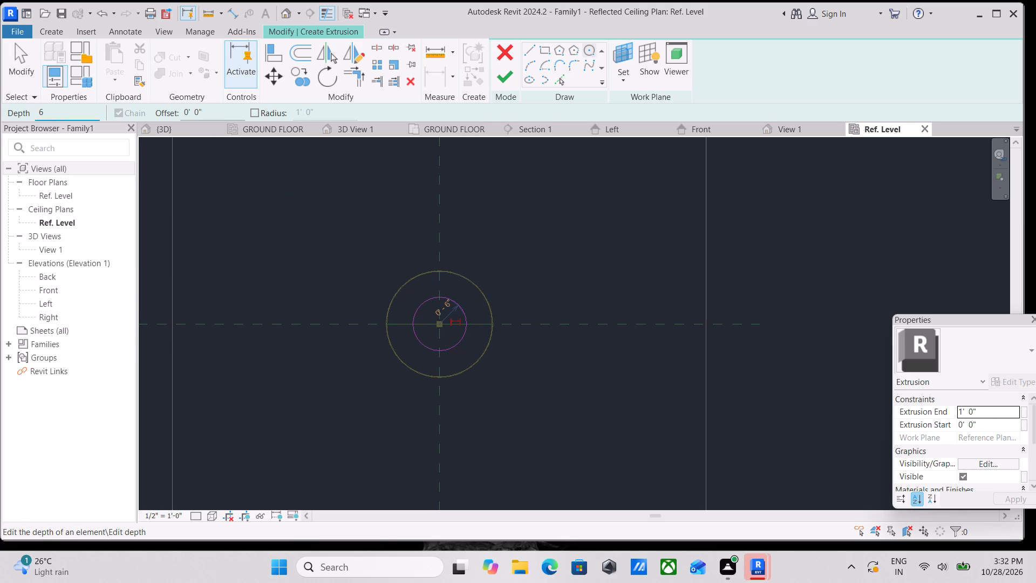
{"action": "key", "text": "shift+quotedbl"}
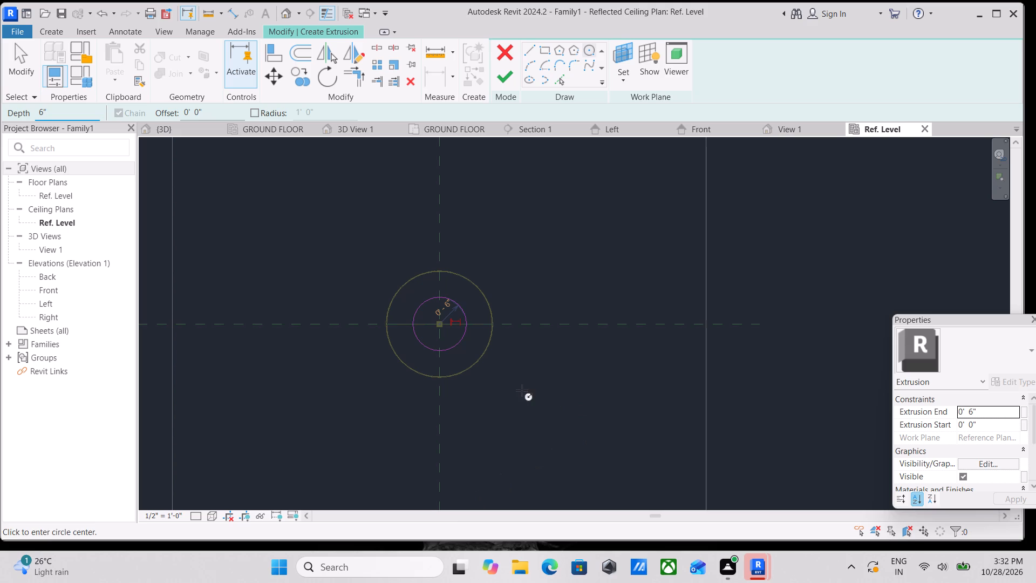
{"action": "left_click", "coordinate": [506, 77]}
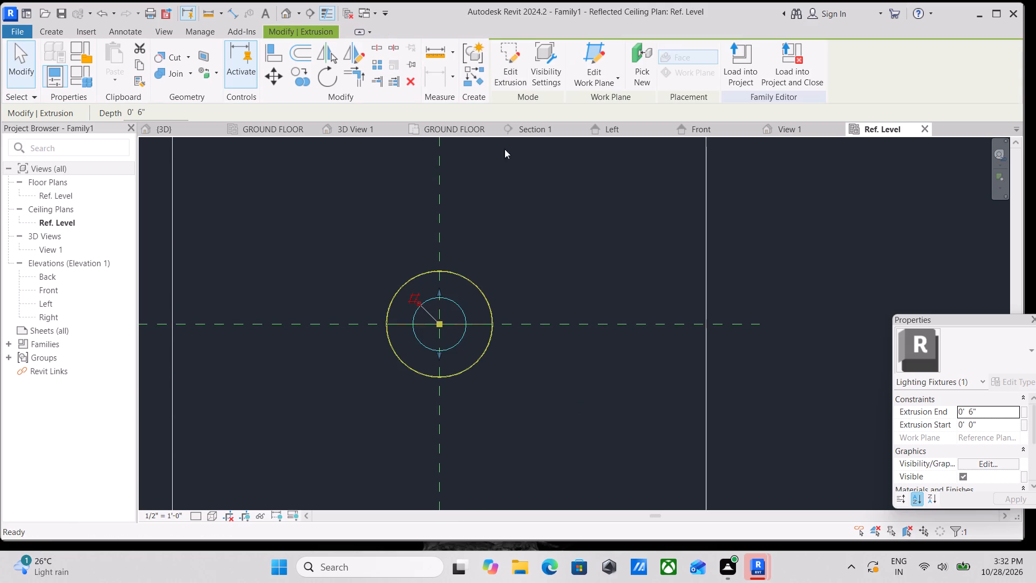
{"action": "scroll", "coordinate": [462, 329], "scroll_direction": "down", "scroll_amount": 2}
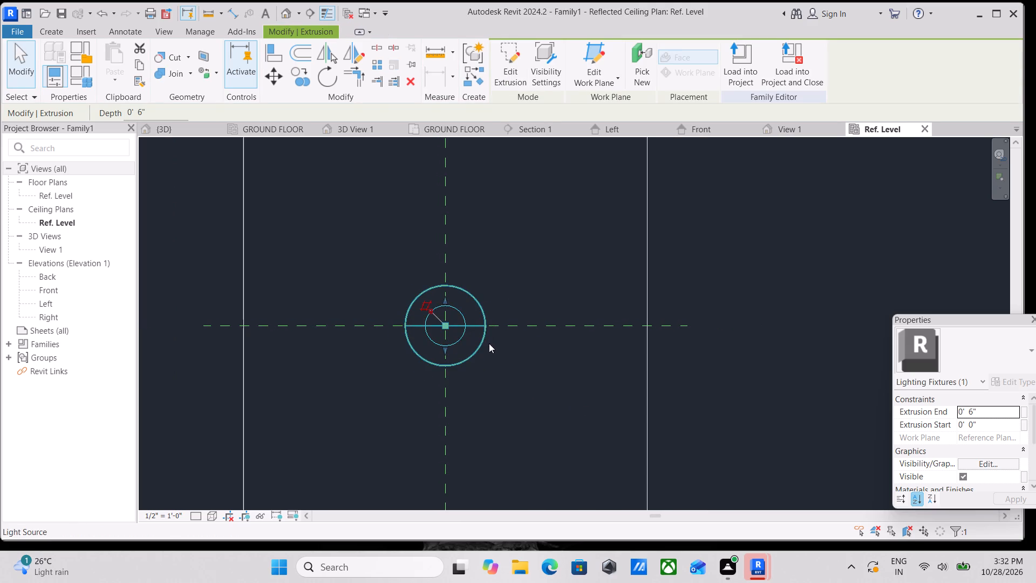
{"action": "middle_click_drag", "start_coordinate": [513, 355], "coordinate": [518, 373], "text": "shift"}
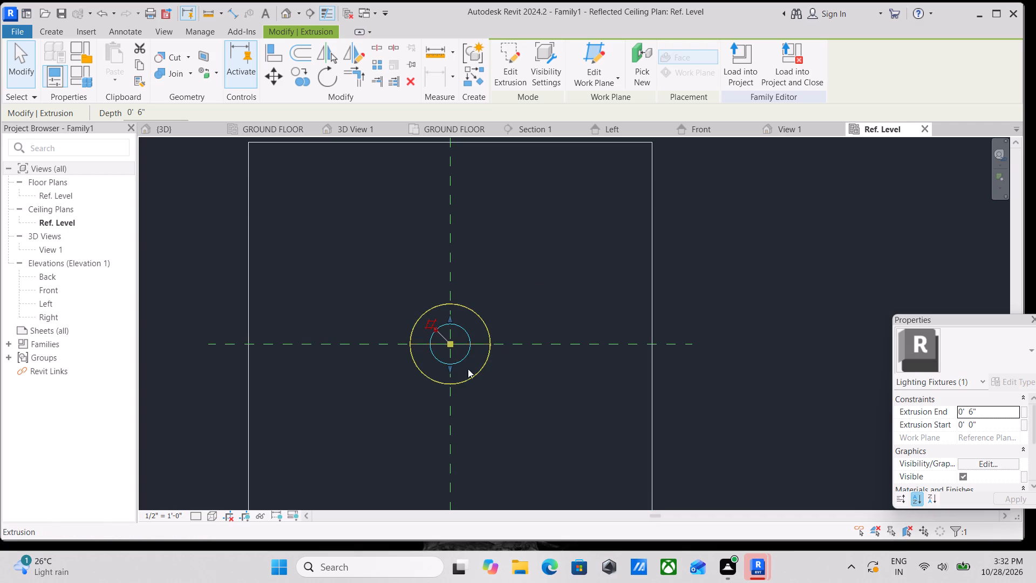
{"action": "key", "text": "Escape"}
{"action": "left_click", "coordinate": [465, 354]}
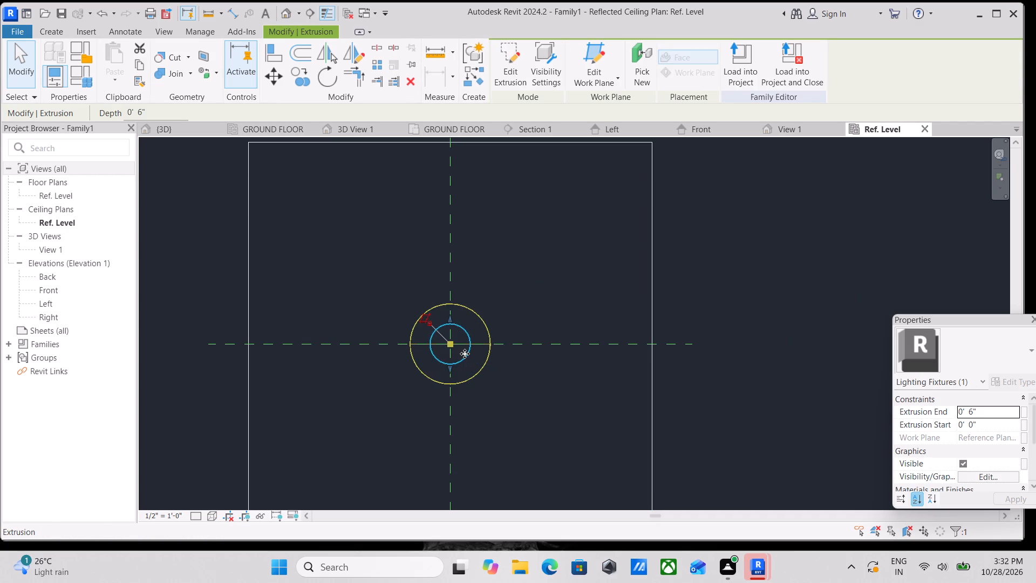
{"action": "key", "text": "Escape"}
Define the fixture's light source to emit from a circle shape with a photometric web light distribution.
{"action": "left_click", "coordinate": [486, 321]}
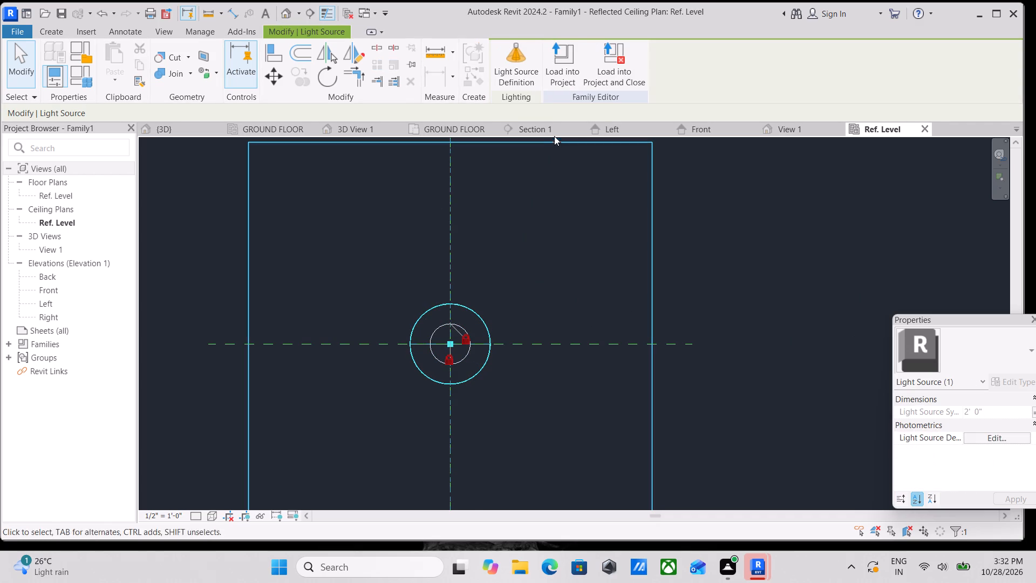
{"action": "left_click", "coordinate": [515, 60]}
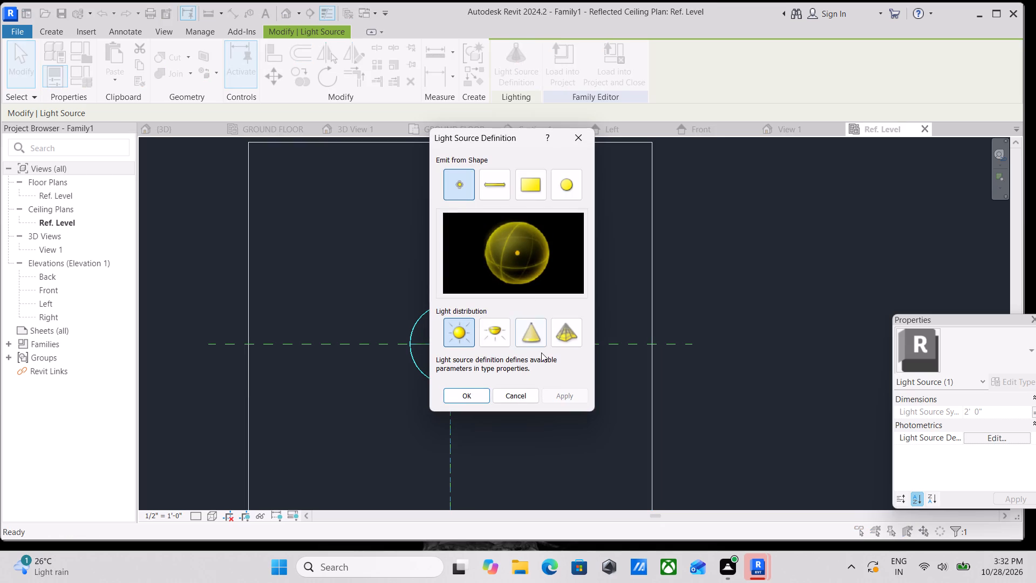
{"action": "left_click", "coordinate": [561, 340]}
{"action": "left_click", "coordinate": [537, 322]}
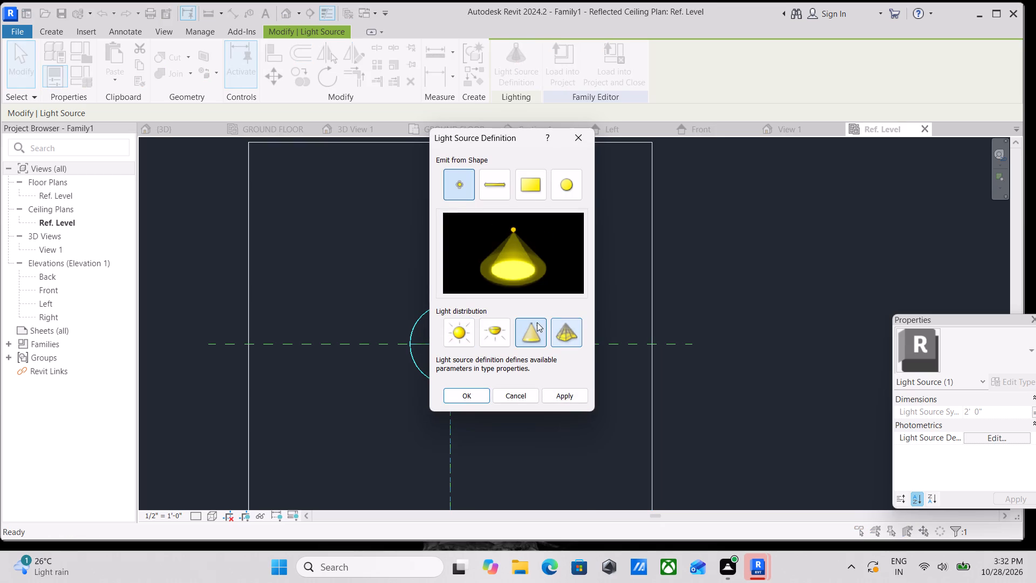
{"action": "left_click", "coordinate": [560, 329]}
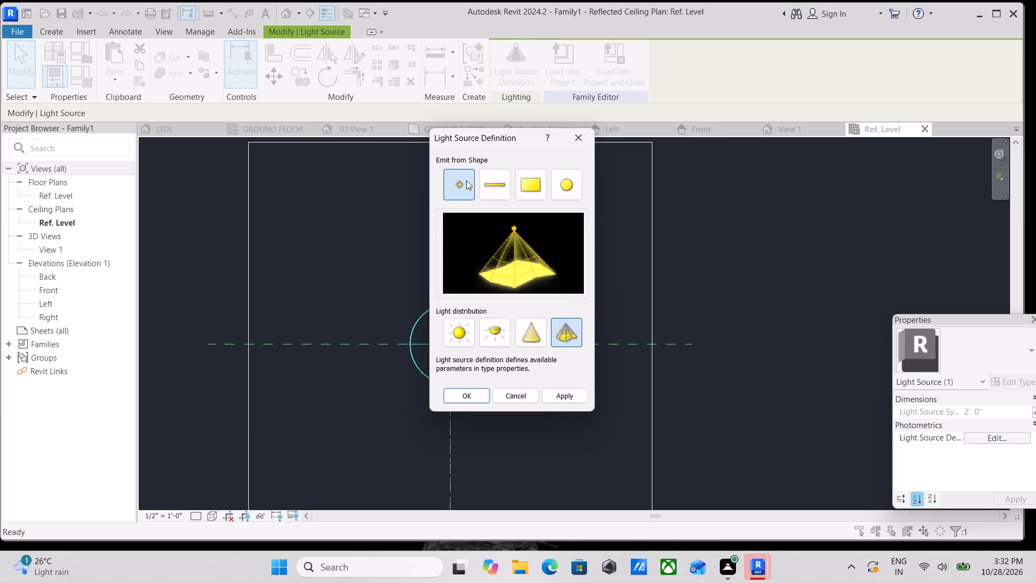
{"action": "left_click", "coordinate": [492, 186]}
{"action": "left_click", "coordinate": [459, 184]}
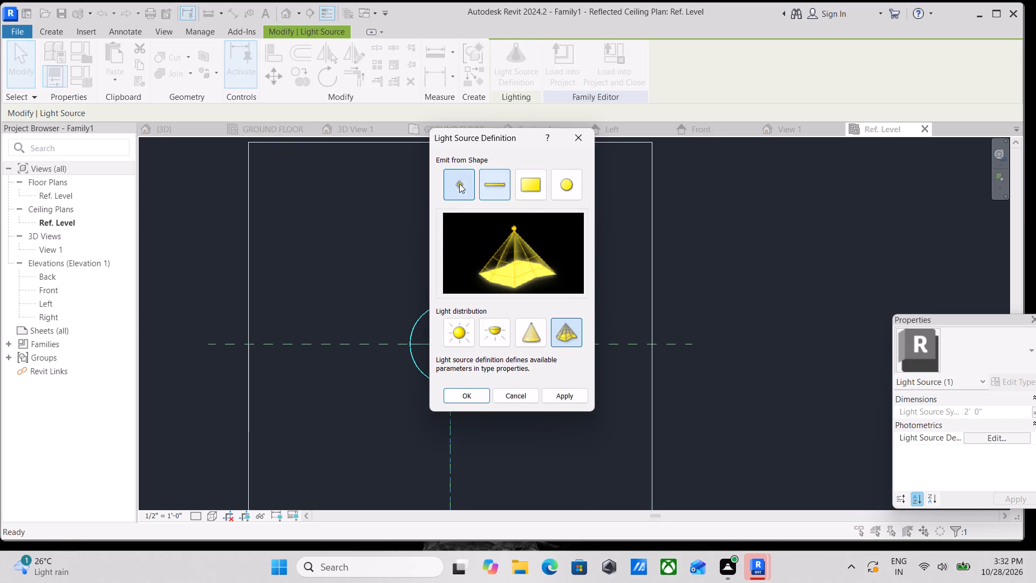
{"action": "left_click", "coordinate": [560, 184]}
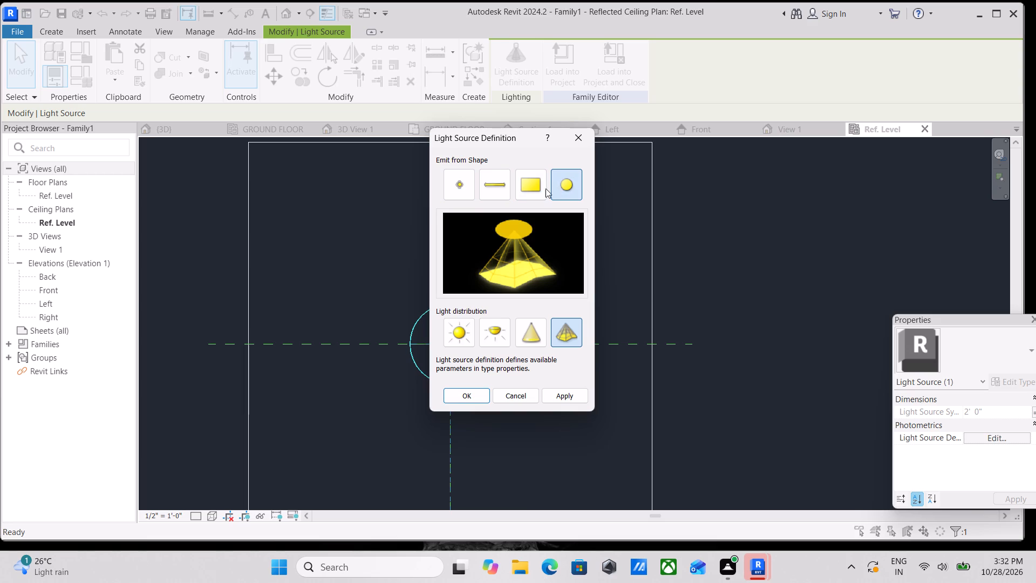
{"action": "left_click", "coordinate": [563, 396]}
{"action": "left_click", "coordinate": [467, 398]}
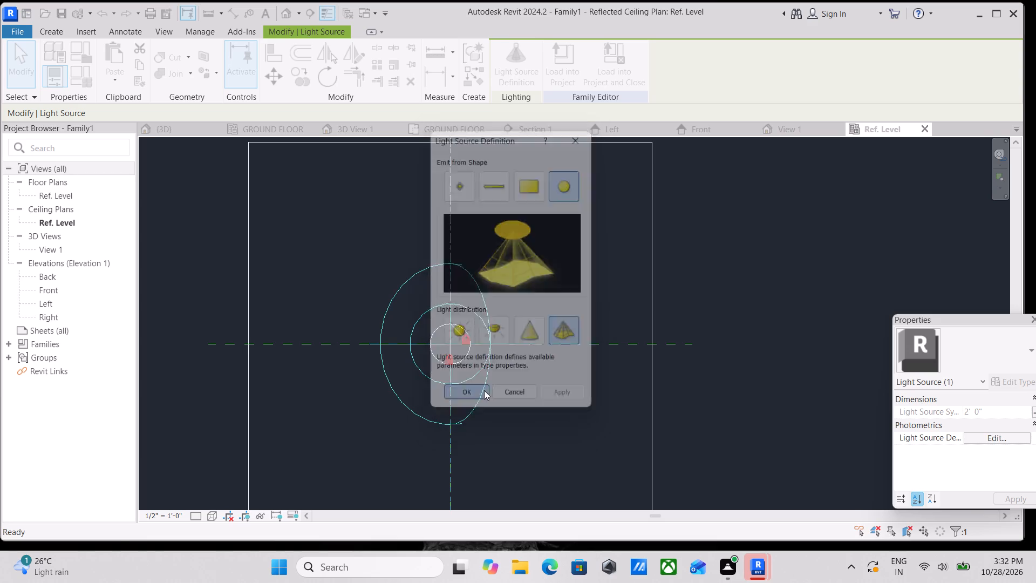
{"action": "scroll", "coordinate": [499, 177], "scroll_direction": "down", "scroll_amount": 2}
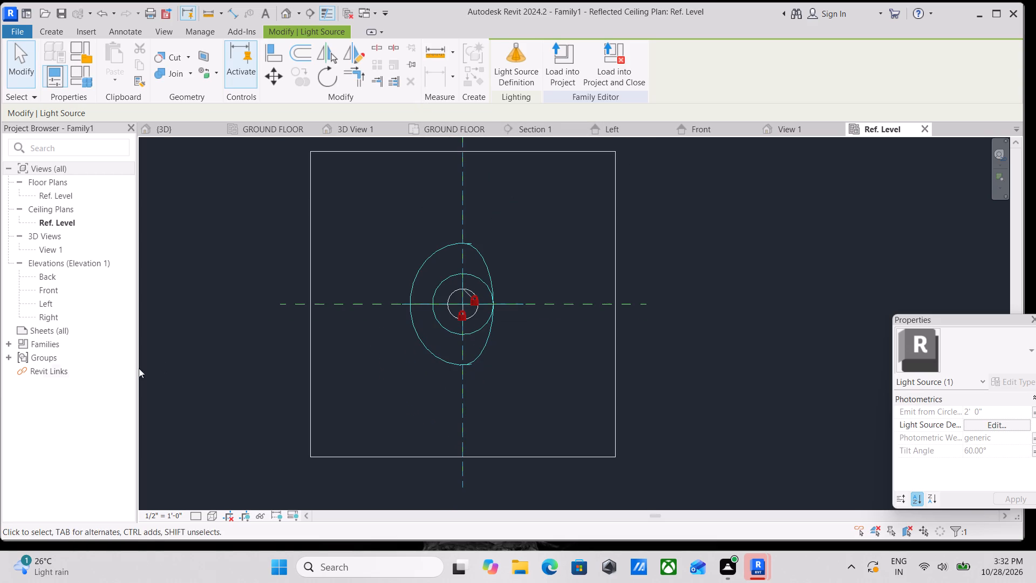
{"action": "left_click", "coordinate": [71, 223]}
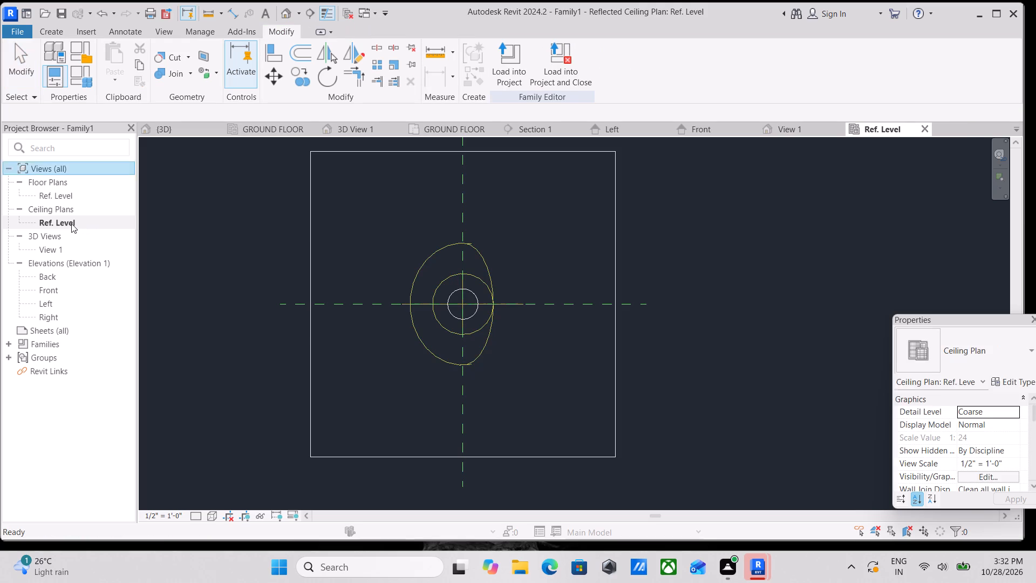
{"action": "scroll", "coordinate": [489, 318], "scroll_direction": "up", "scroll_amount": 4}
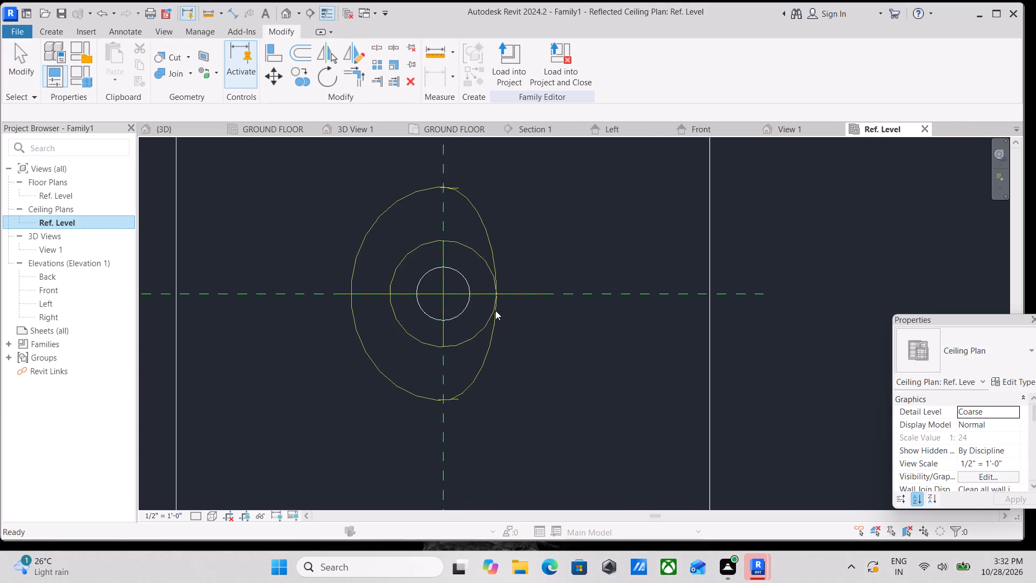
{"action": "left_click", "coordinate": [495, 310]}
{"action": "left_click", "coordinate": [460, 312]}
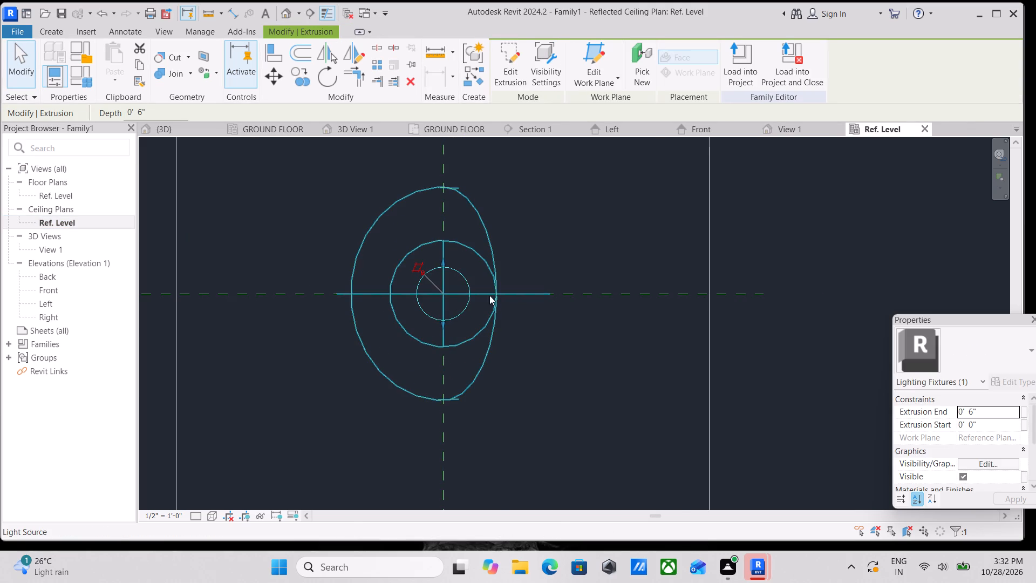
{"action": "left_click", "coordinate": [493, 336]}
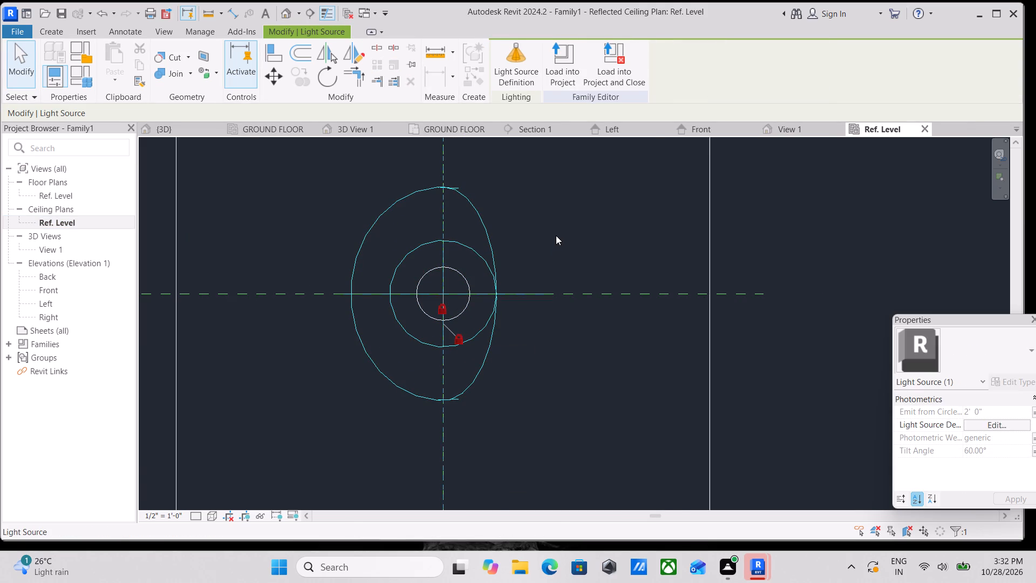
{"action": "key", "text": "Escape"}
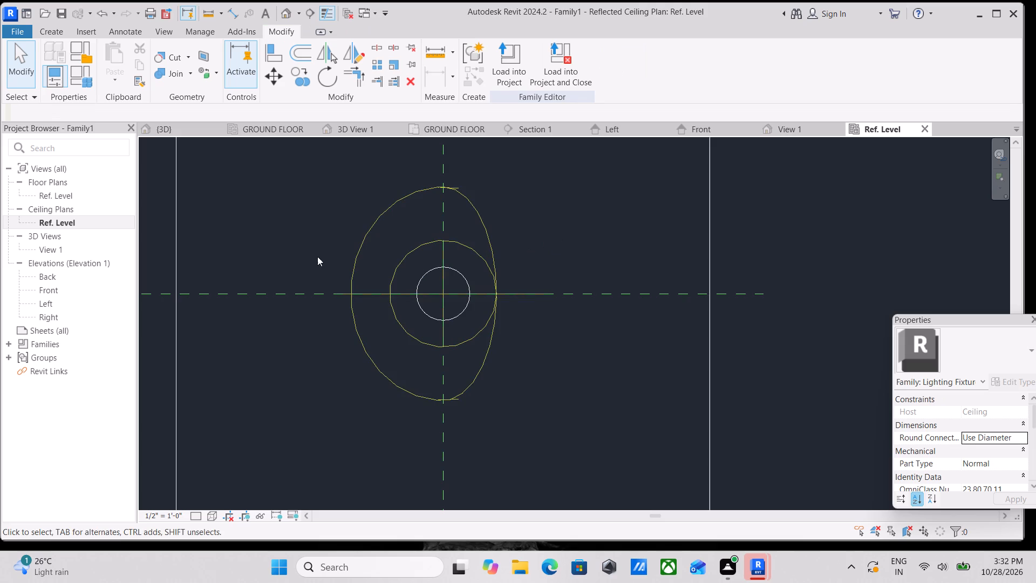
Open 3D View 1 of the family and examine the fixture body and light source from several angles.
{"action": "double_click", "coordinate": [38, 247]}
{"action": "scroll", "coordinate": [490, 358], "scroll_direction": "down", "scroll_amount": 2}
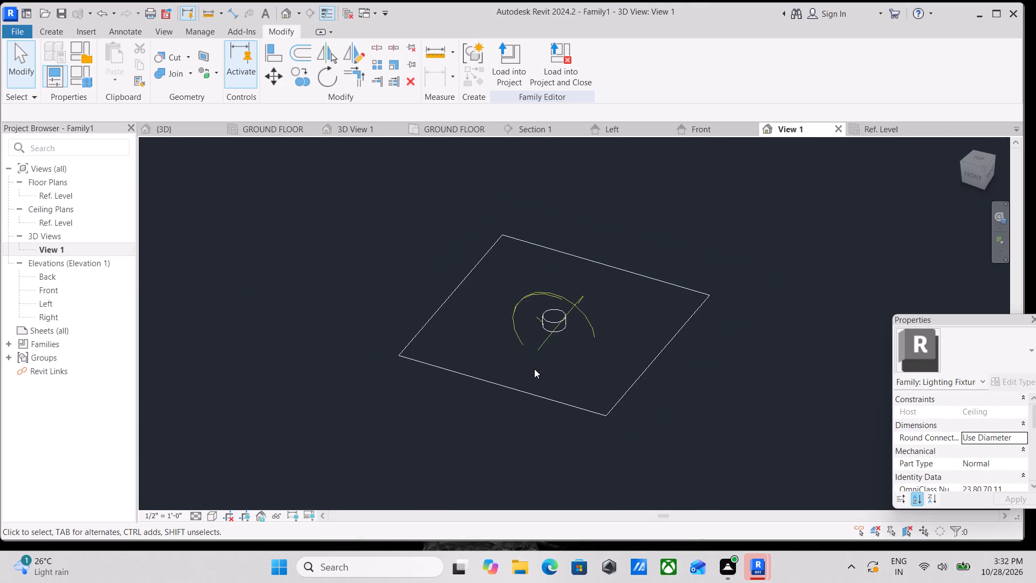
{"action": "middle_click_drag", "start_coordinate": [539, 372], "coordinate": [674, 234], "text": "shift"}
{"action": "middle_click_drag", "start_coordinate": [626, 331], "coordinate": [523, 324], "text": "shift"}
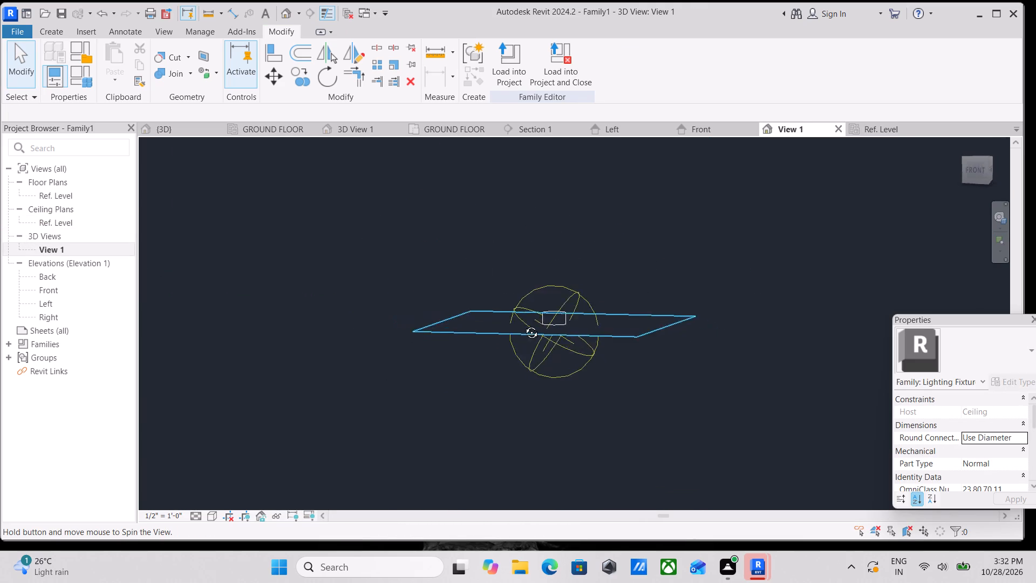
{"action": "middle_click_drag", "start_coordinate": [523, 324], "coordinate": [592, 383], "text": "shift"}
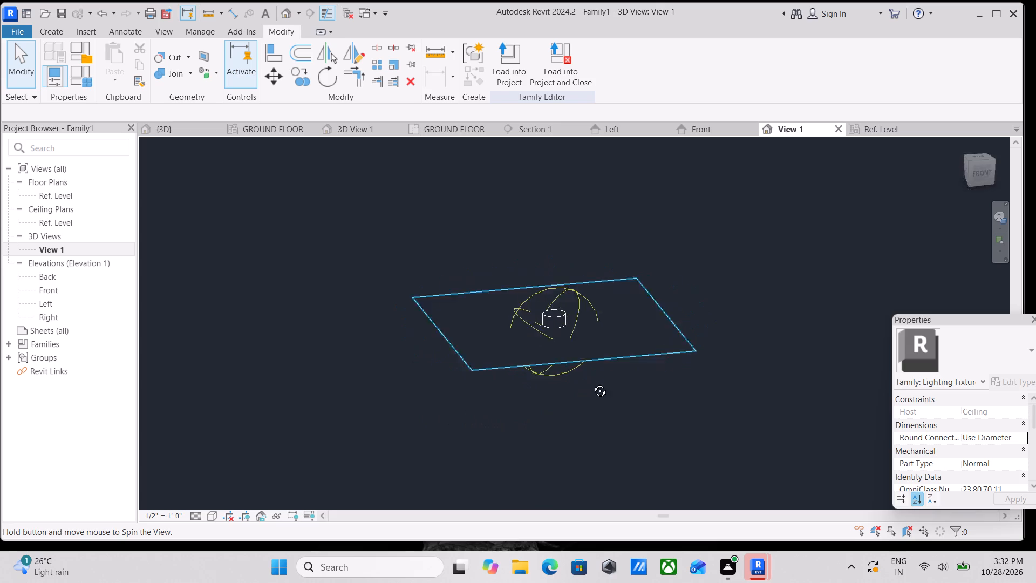
{"action": "middle_click_drag", "start_coordinate": [592, 383], "coordinate": [740, 323], "text": "shift"}
{"action": "middle_click_drag", "start_coordinate": [569, 336], "coordinate": [644, 329], "text": "shift"}
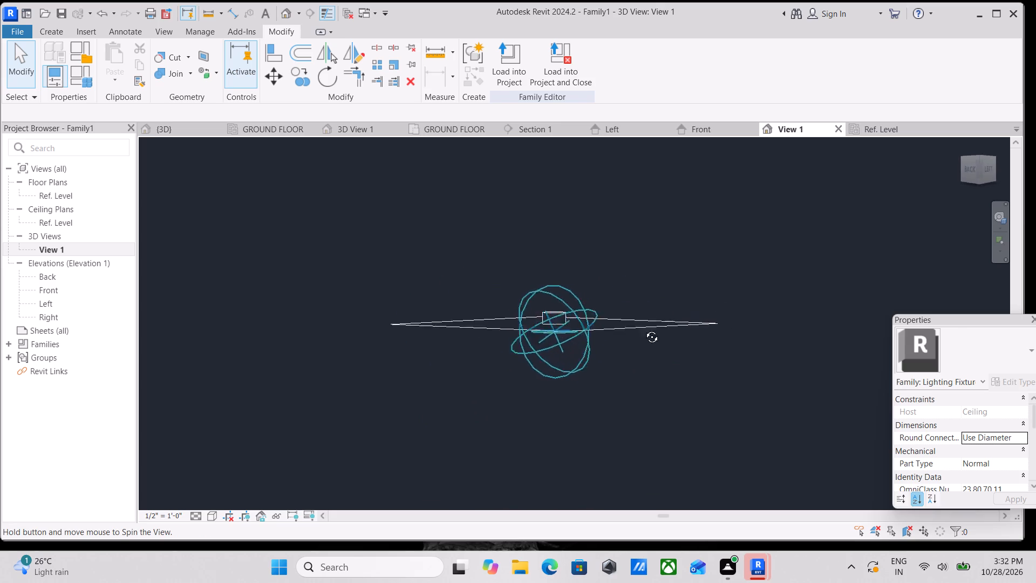
{"action": "middle_click_drag", "start_coordinate": [644, 329], "coordinate": [415, 312], "text": "shift"}
{"action": "middle_click_drag", "start_coordinate": [476, 280], "coordinate": [597, 246], "text": "shift"}
{"action": "middle_click_drag", "start_coordinate": [565, 374], "coordinate": [564, 465], "text": "shift"}
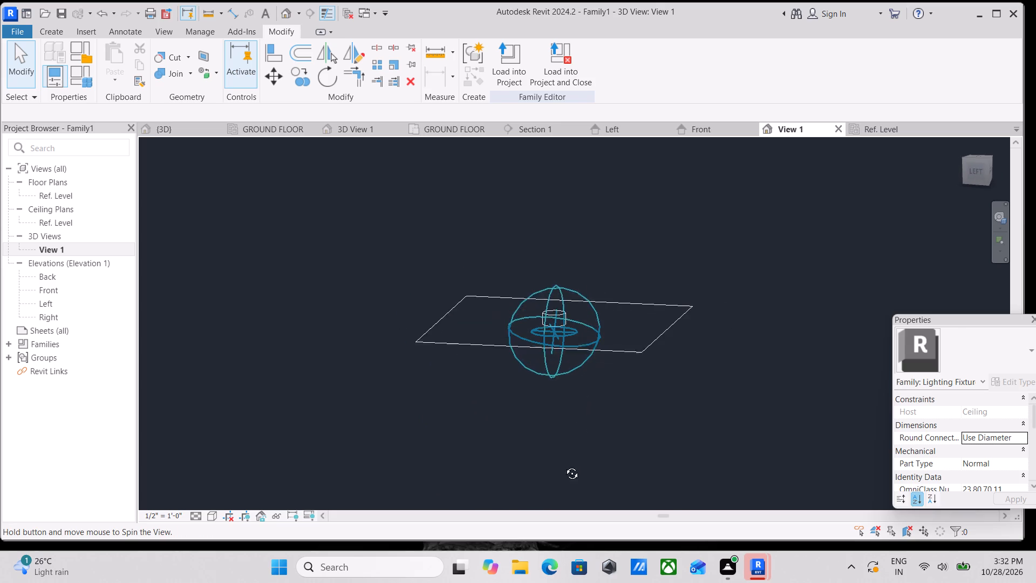
{"action": "middle_click_drag", "start_coordinate": [564, 465], "coordinate": [561, 469], "text": "shift"}
{"action": "scroll", "coordinate": [549, 323], "scroll_direction": "up", "scroll_amount": 8}
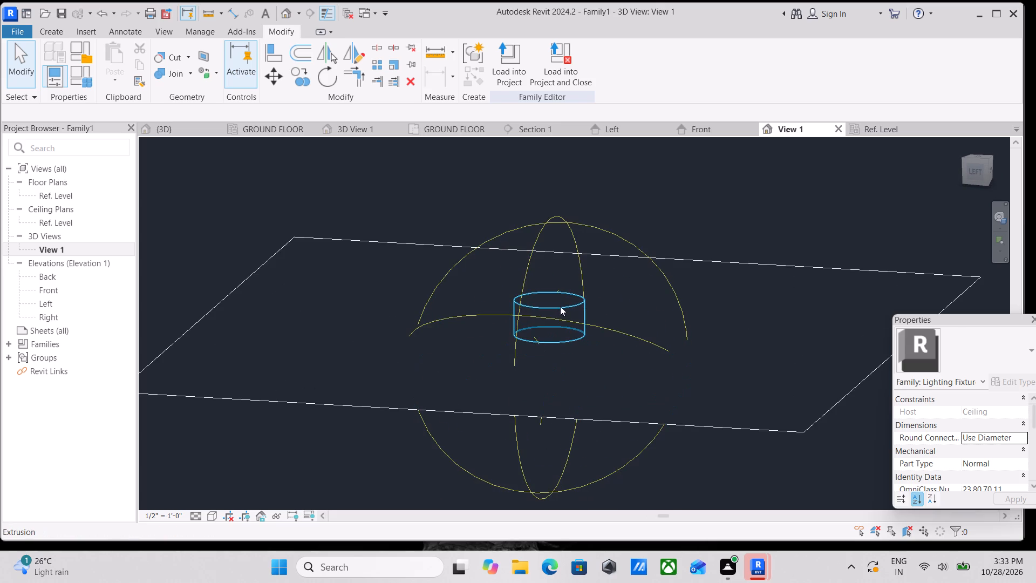
Set the extrusion end of the circular fixture body to 2".
{"action": "left_click", "coordinate": [560, 306]}
{"action": "left_click", "coordinate": [994, 413]}
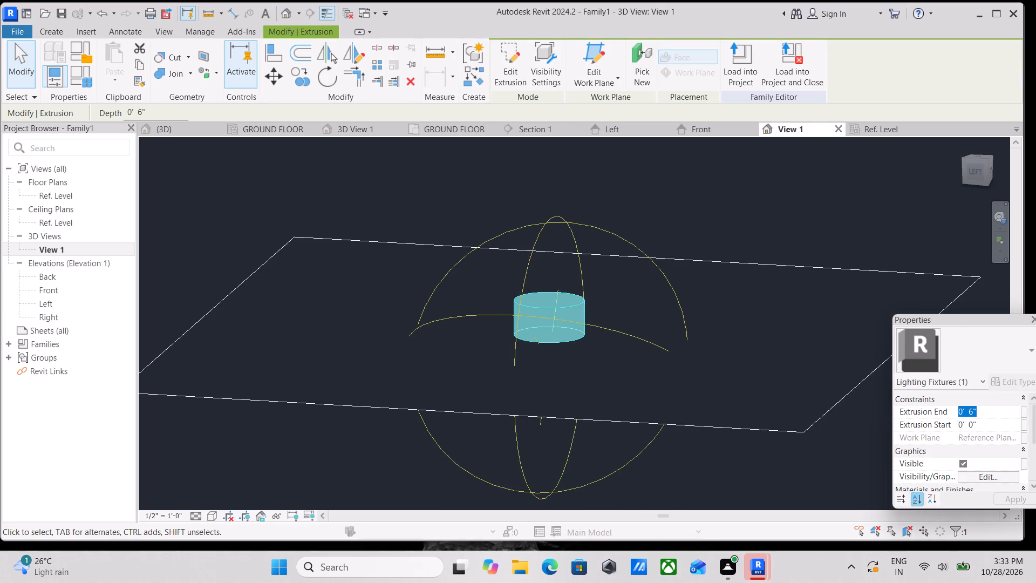
{"action": "key", "text": "4"}
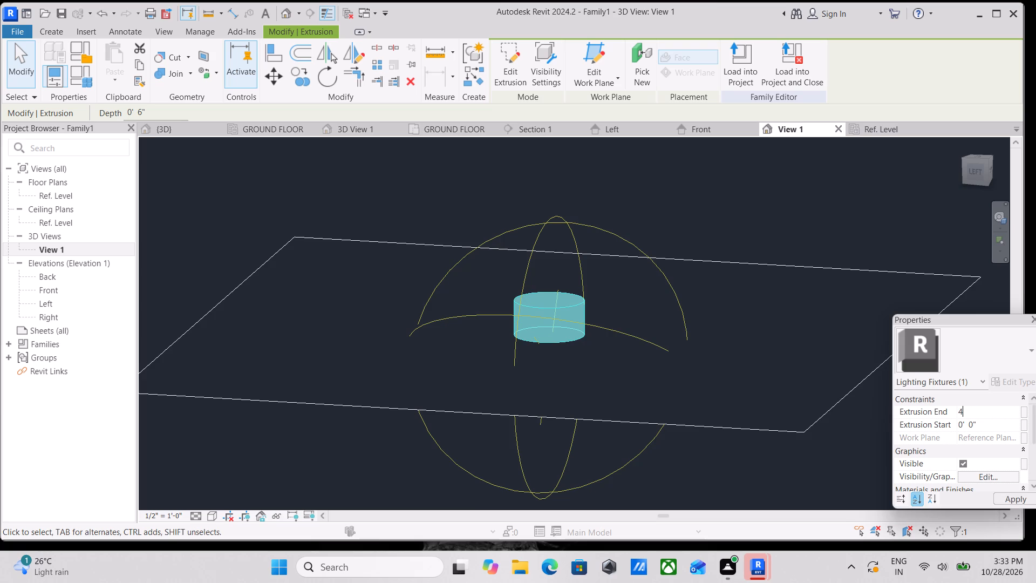
{"action": "key", "text": "BackSpace"}
{"action": "key", "text": "2"}
{"action": "key", "text": "shift+quotedbl"}
{"action": "key", "text": "0"}
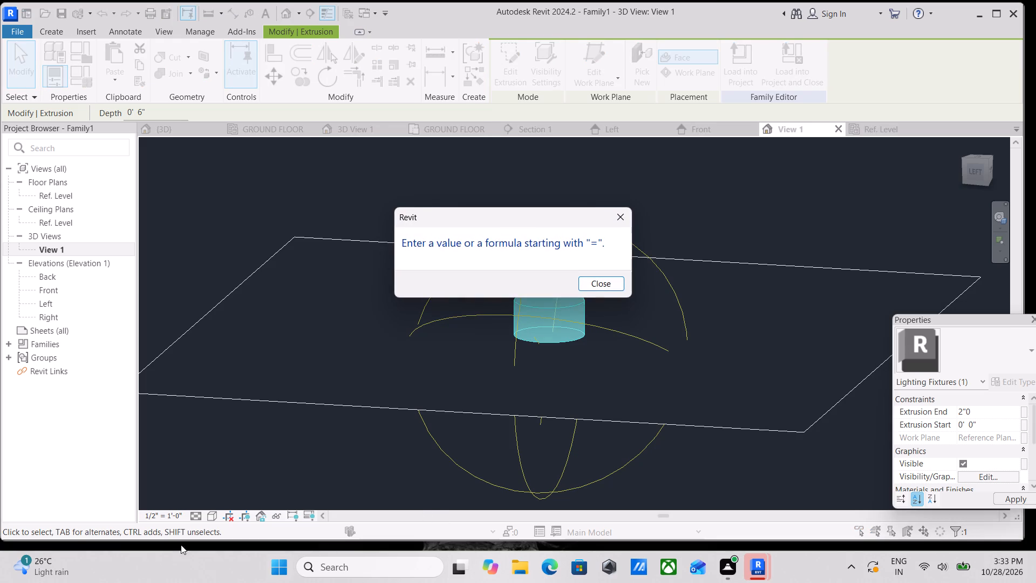
{"action": "left_click", "coordinate": [599, 288]}
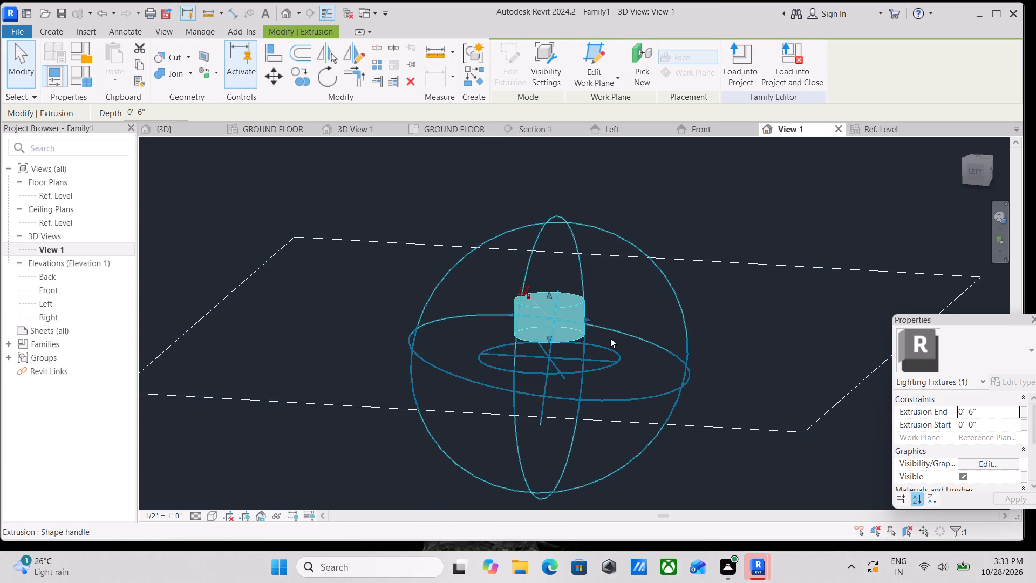
{"action": "left_click", "coordinate": [981, 409]}
{"action": "left_click_drag", "start_coordinate": [985, 409], "coordinate": [886, 425]}
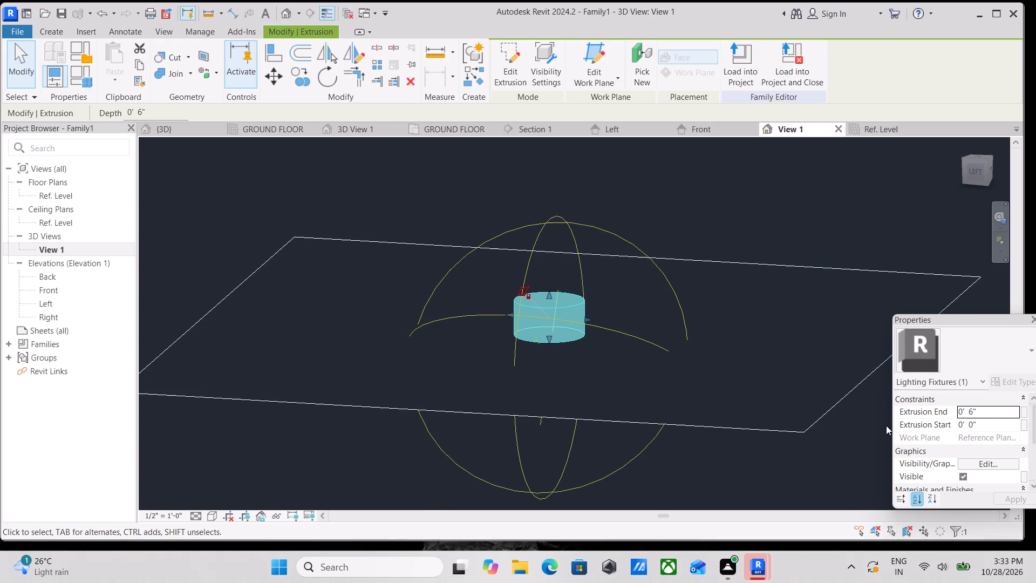
{"action": "left_click", "coordinate": [991, 412]}
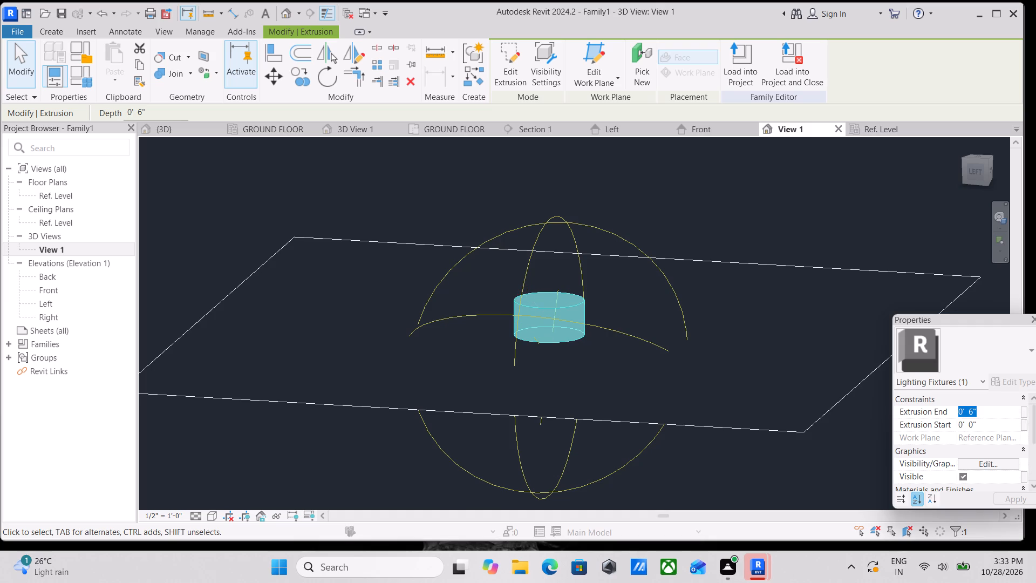
{"action": "key", "text": "2"}
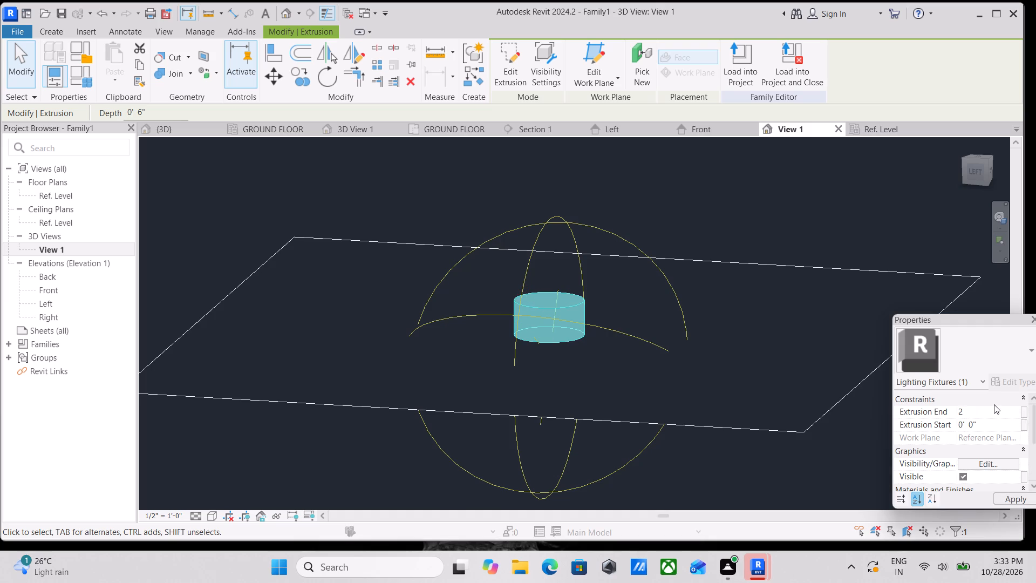
{"action": "key", "text": "shift+quotedbl"}
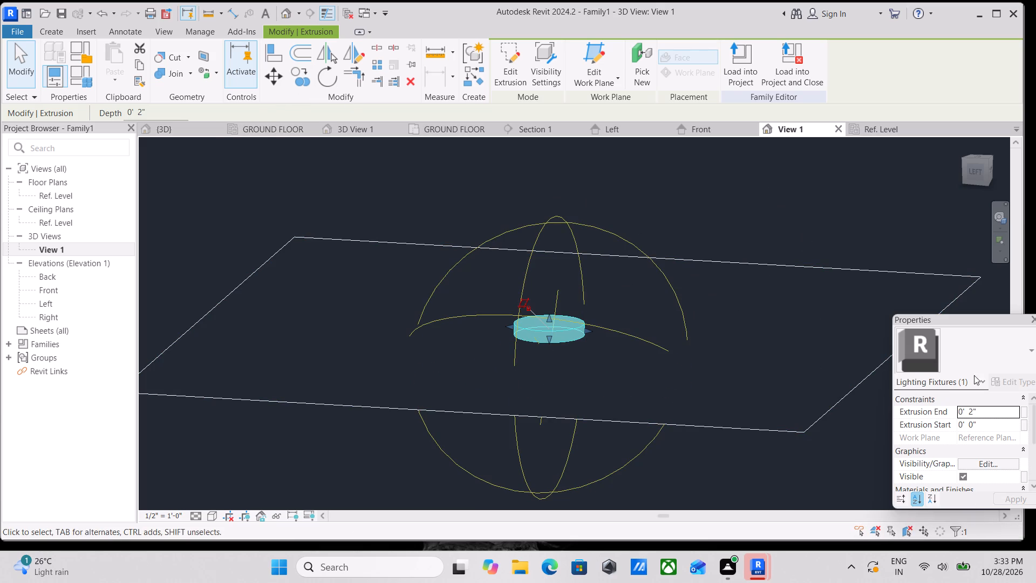
Review the fixture's electrical and photometric parameters in Family Types, from Lamp down to the Photometric Web File.
{"action": "scroll", "coordinate": [560, 305], "scroll_direction": "up", "scroll_amount": 1}
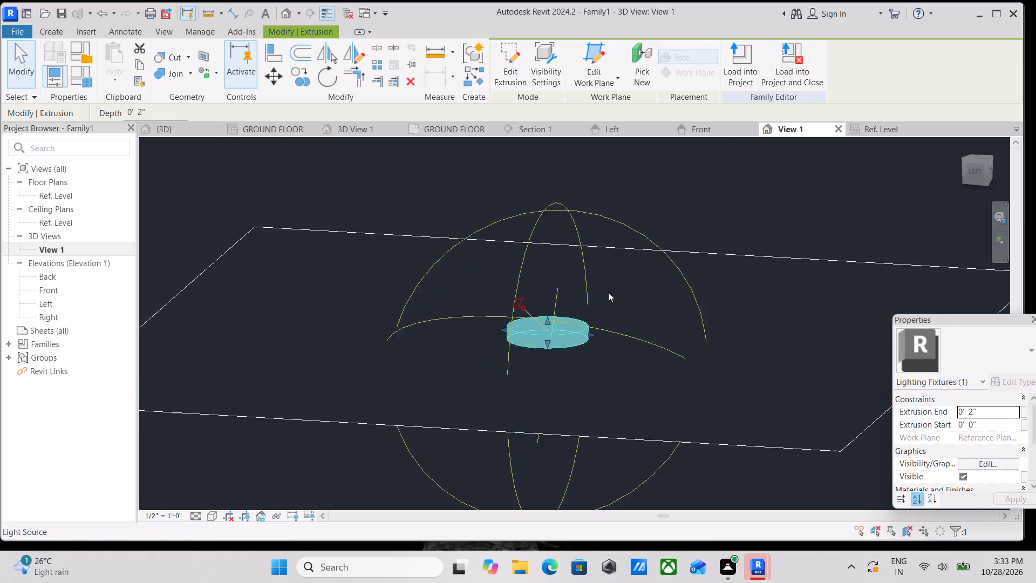
{"action": "scroll", "coordinate": [608, 292], "scroll_direction": "down", "scroll_amount": 3}
{"action": "middle_click_drag", "start_coordinate": [622, 281], "coordinate": [677, 218]}
{"action": "scroll", "coordinate": [680, 251], "scroll_direction": "down", "scroll_amount": 2}
{"action": "middle_click_drag", "start_coordinate": [680, 251], "coordinate": [615, 362]}
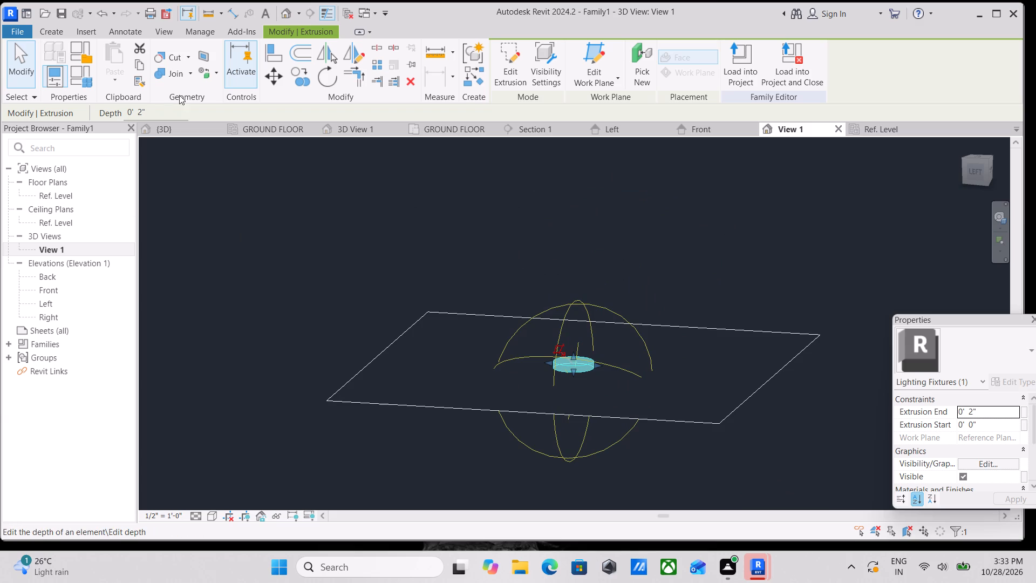
{"action": "left_click", "coordinate": [60, 73]}
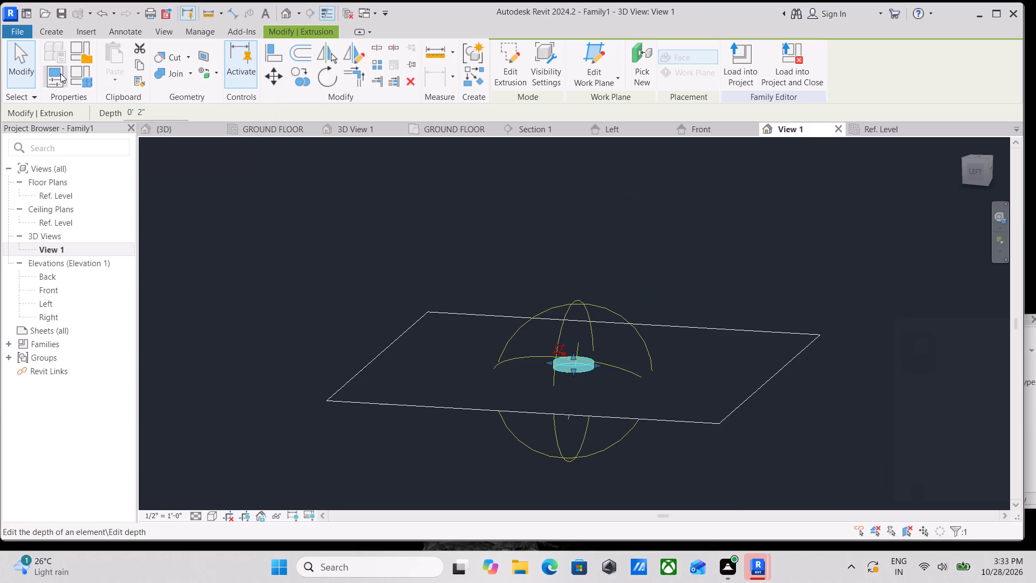
{"action": "left_click", "coordinate": [86, 73]}
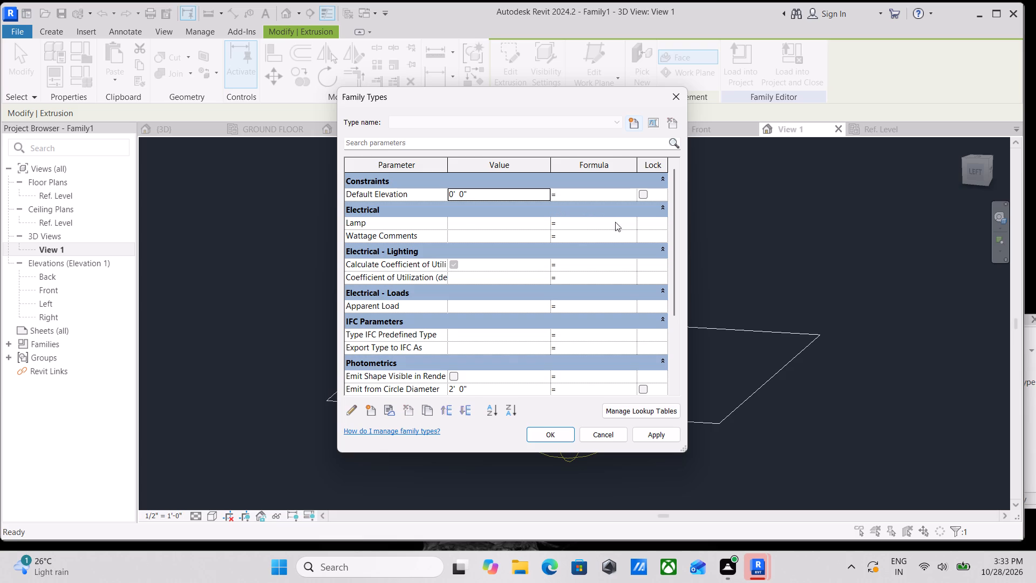
{"action": "left_click", "coordinate": [462, 228]}
{"action": "scroll", "coordinate": [359, 329], "scroll_direction": "down", "scroll_amount": 1}
{"action": "scroll", "coordinate": [472, 328], "scroll_direction": "down", "scroll_amount": 1}
{"action": "scroll", "coordinate": [523, 358], "scroll_direction": "down", "scroll_amount": 1}
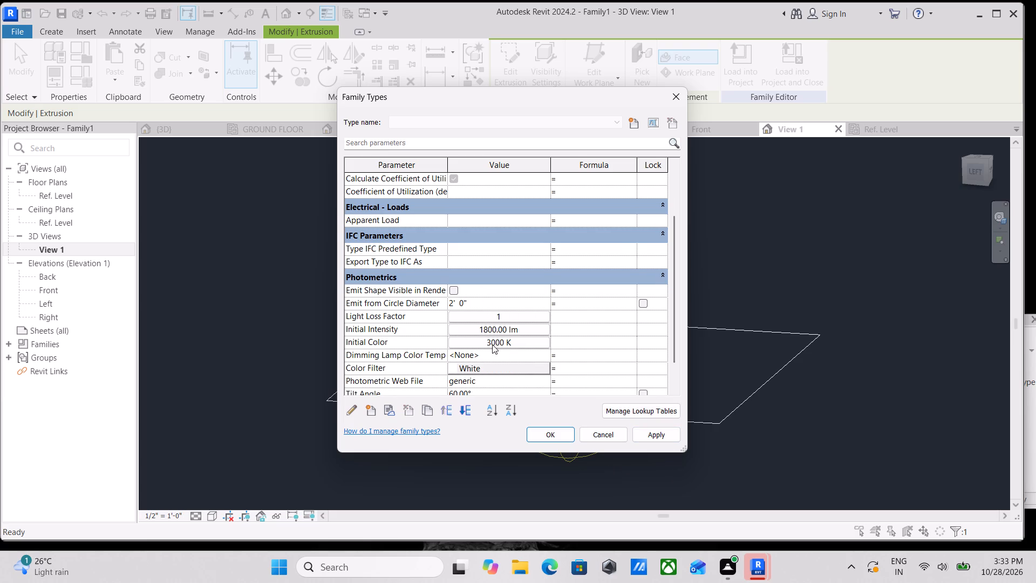
{"action": "left_click", "coordinate": [664, 433]}
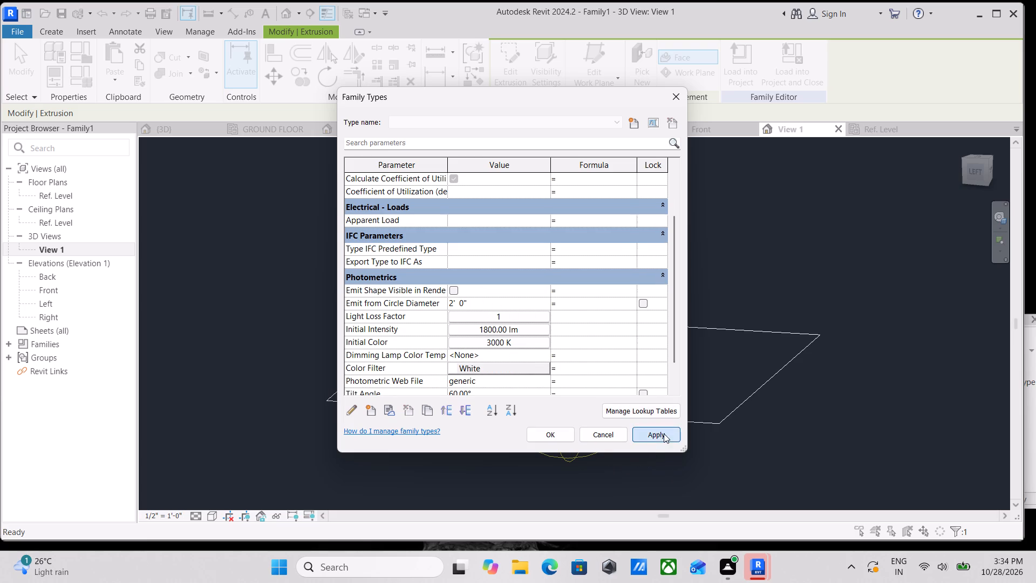
{"action": "left_click", "coordinate": [544, 433]}
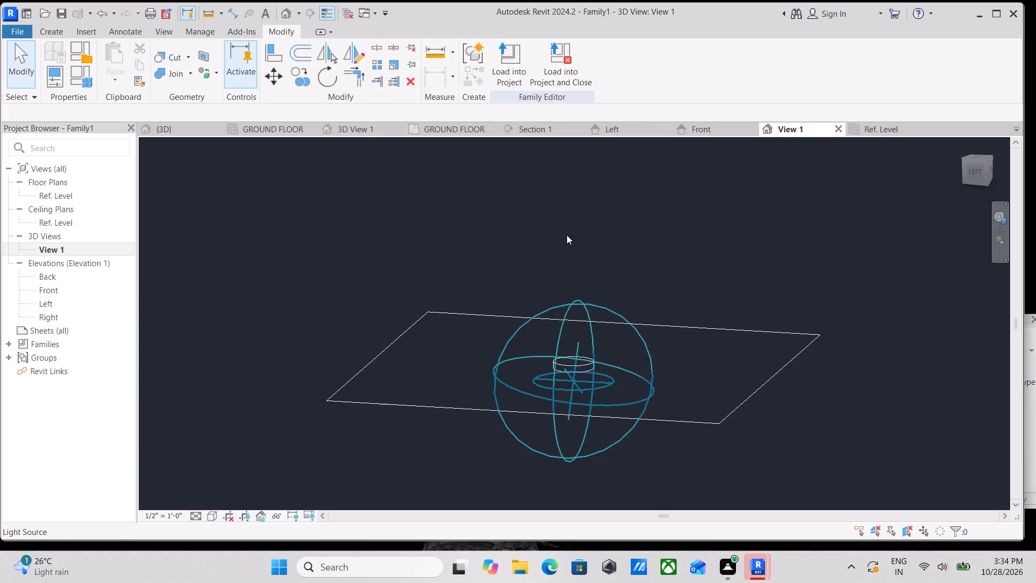
Load the lighting fixture family into the G+1REVIT 66 project and locate the bedroom in the GROUND FLOOR plan.
{"action": "left_click", "coordinate": [506, 64]}
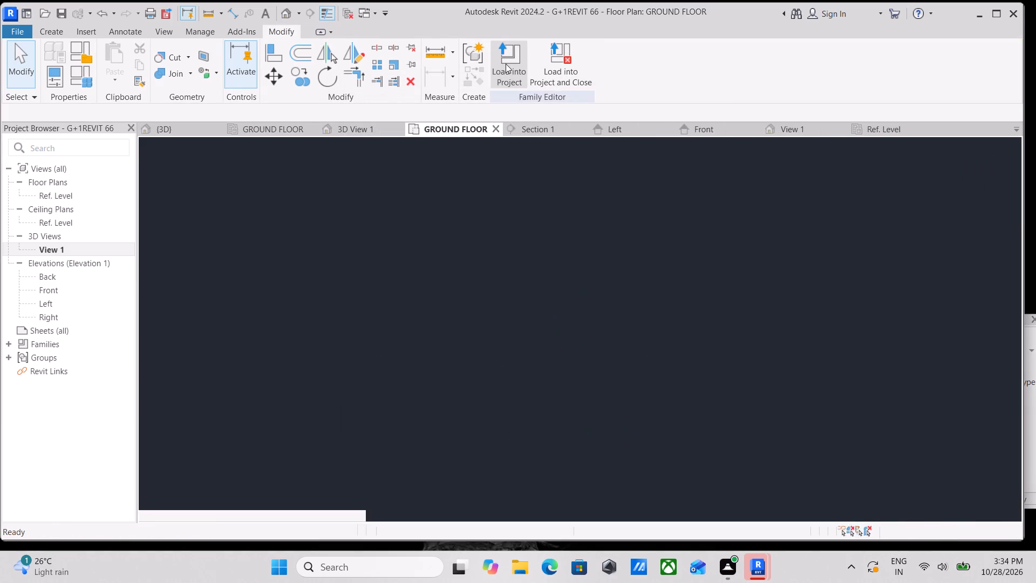
{"action": "scroll", "coordinate": [448, 374], "scroll_direction": "up", "scroll_amount": 1}
{"action": "middle_click_drag", "start_coordinate": [465, 309], "coordinate": [502, 111]}
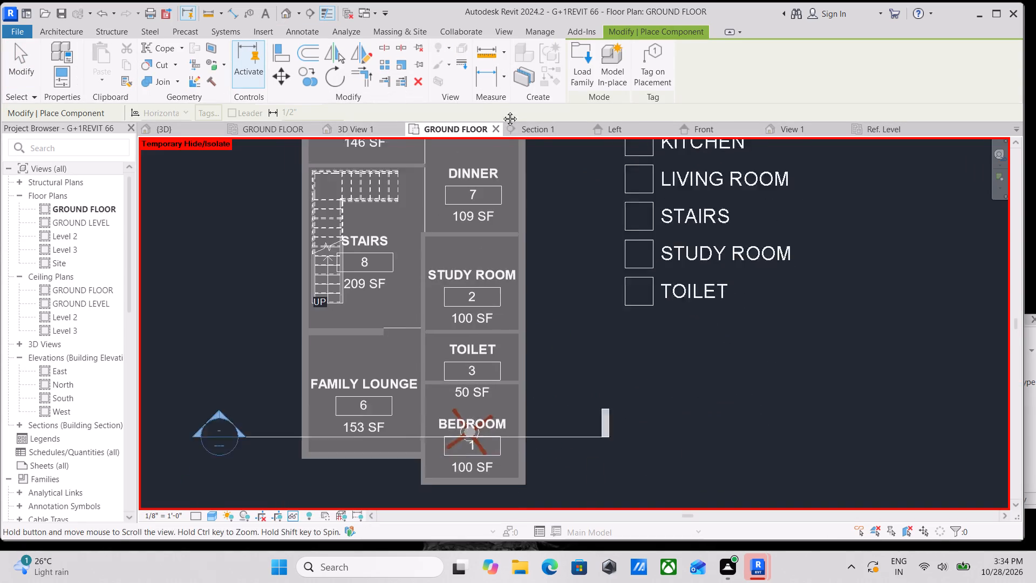
{"action": "middle_click_drag", "start_coordinate": [502, 111], "coordinate": [508, 101]}
{"action": "scroll", "coordinate": [461, 381], "scroll_direction": "up", "scroll_amount": 7}
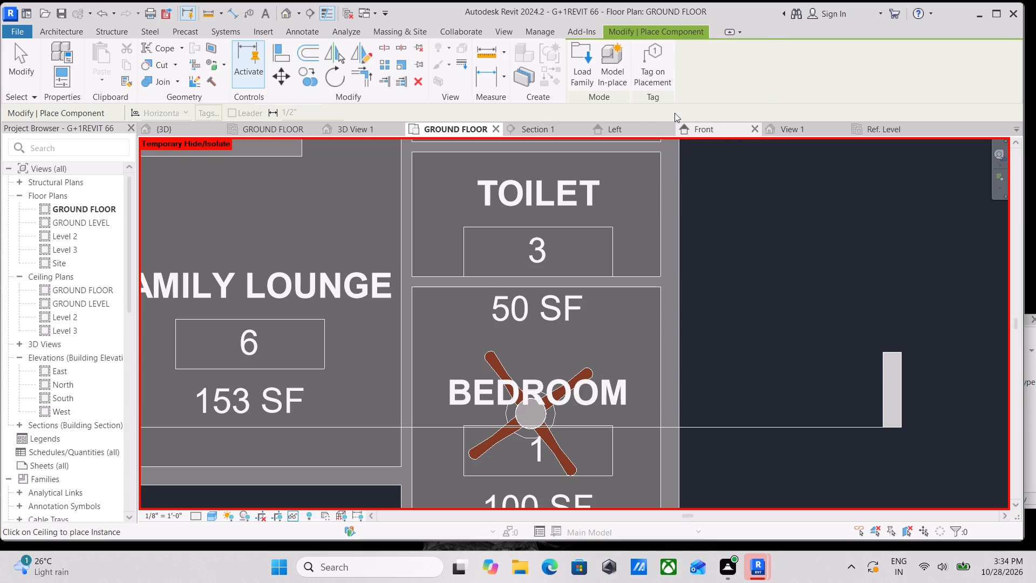
In the GROUND FLOOR reflected ceiling plan, place a fixture on the bedroom ceiling's outer band, about 11" from the left wall and 2'-2" from the upper wall.
{"action": "left_click", "coordinate": [285, 129]}
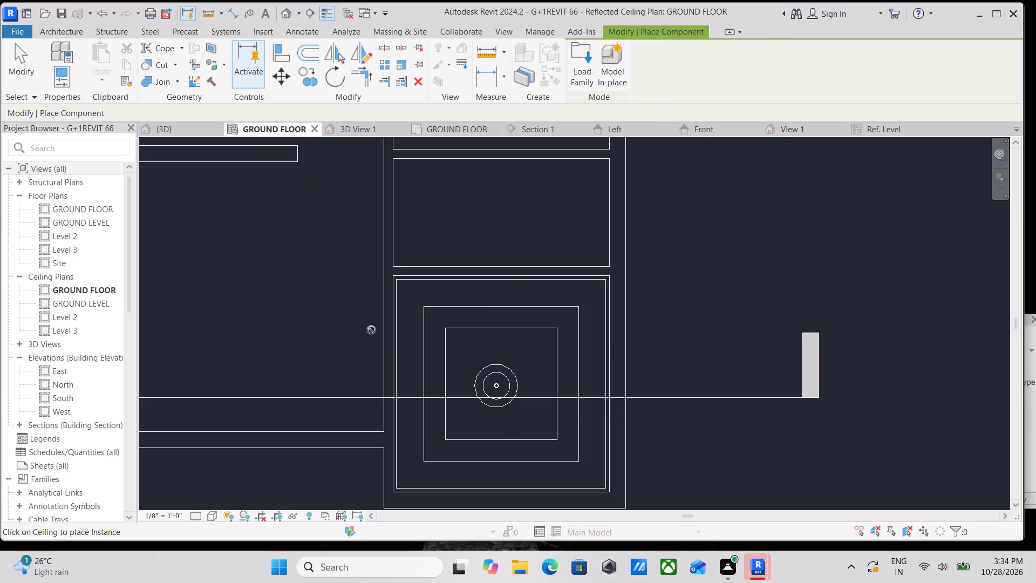
{"action": "scroll", "coordinate": [410, 334], "scroll_direction": "up", "scroll_amount": 3}
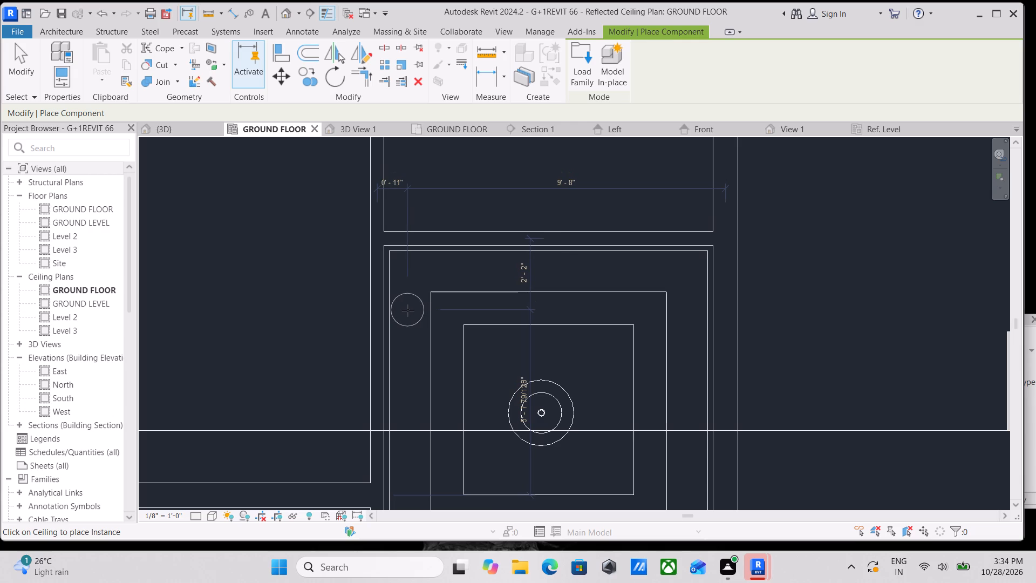
{"action": "left_click", "coordinate": [408, 310]}
{"action": "middle_click_drag", "start_coordinate": [405, 388], "coordinate": [415, 292]}
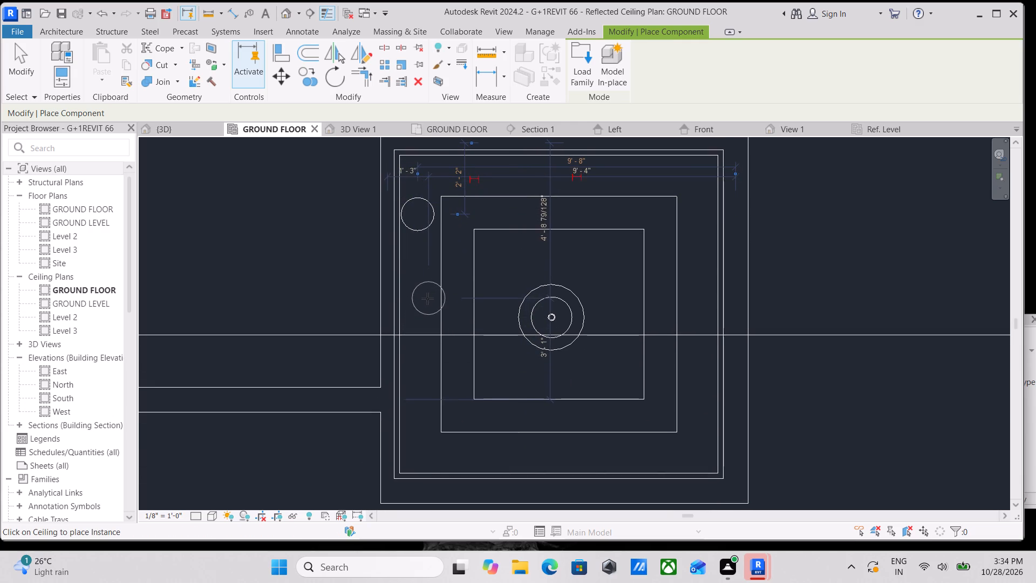
Nudge the placed fixture into the upper-left corner of the ceiling's outer band, about 1'-2" from the upper wall and 9'-7" from the right wall.
{"action": "key", "text": "Escape"}
{"action": "key", "text": "Escape"}
{"action": "left_click", "coordinate": [432, 214]}
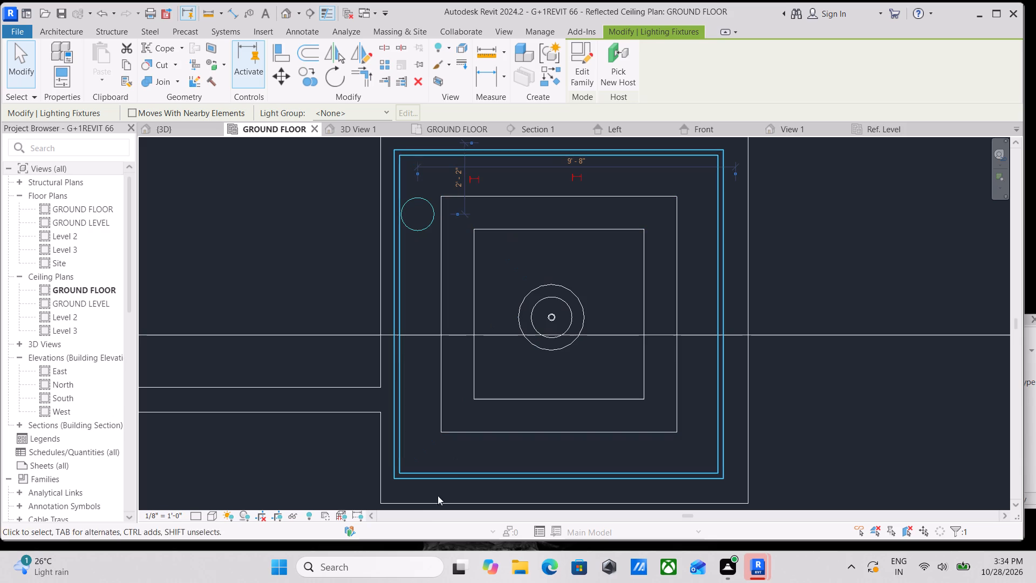
{"action": "key", "text": "Up"}
{"action": "key", "text": "Up"}
{"action": "key", "text": "Up"}
{"action": "key", "text": "Up"}
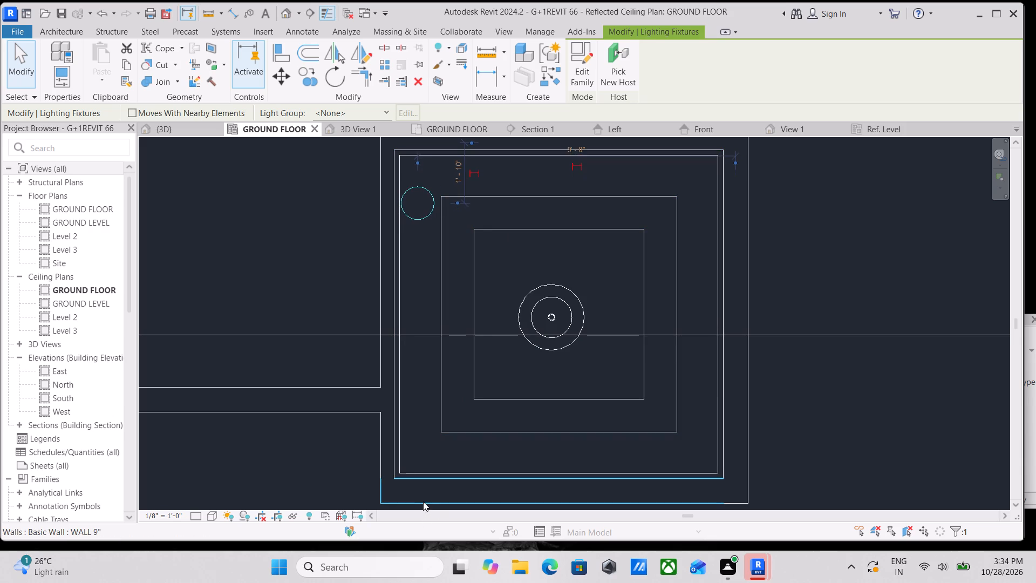
{"action": "key", "text": "Up"}
{"action": "key", "text": "Up"}
{"action": "key", "text": "Up"}
{"action": "key", "text": "Up"}
{"action": "key", "text": "Up"}
{"action": "key", "text": "Up"}
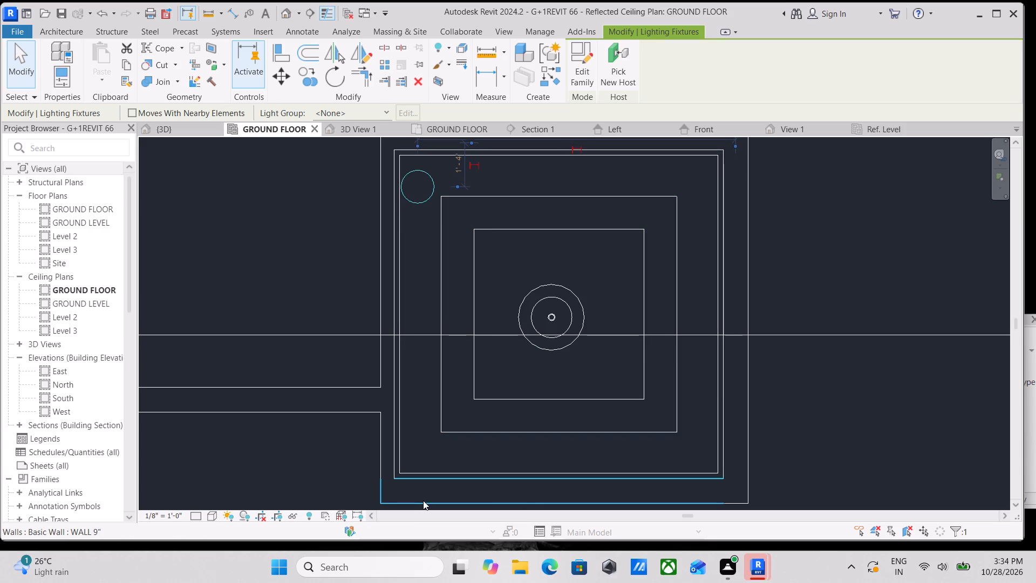
{"action": "key", "text": "Up"}
{"action": "key", "text": "Up"}
{"action": "key", "text": "Up"}
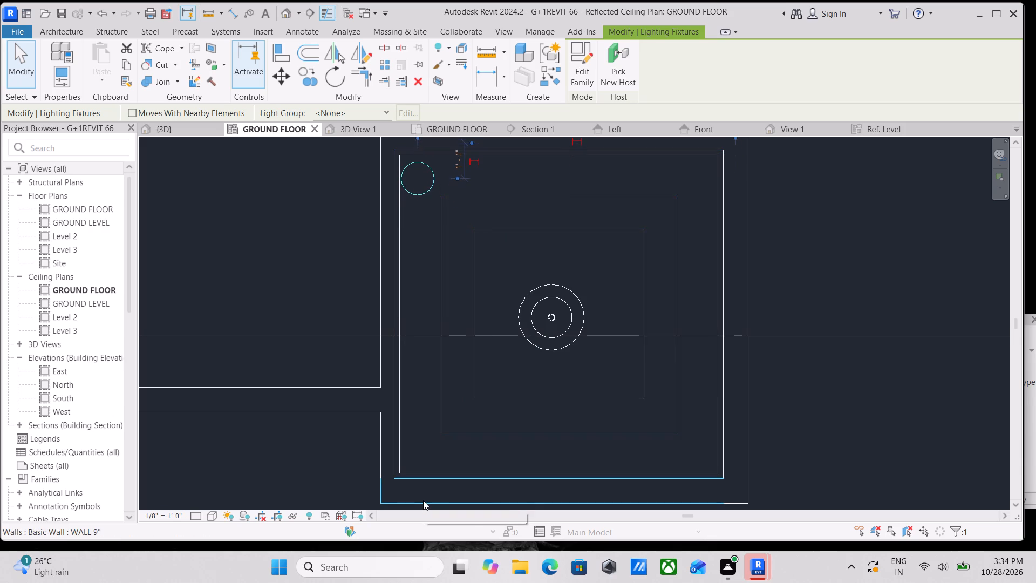
{"action": "key", "text": "Right"}
{"action": "key", "text": "Down"}
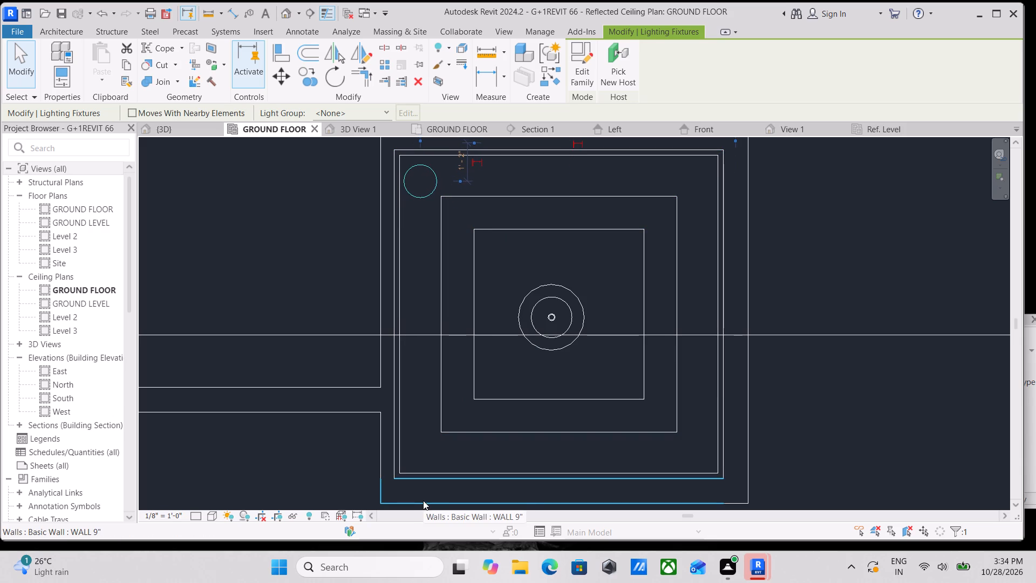
{"action": "key", "text": "Right"}
{"action": "key", "text": "Left"}
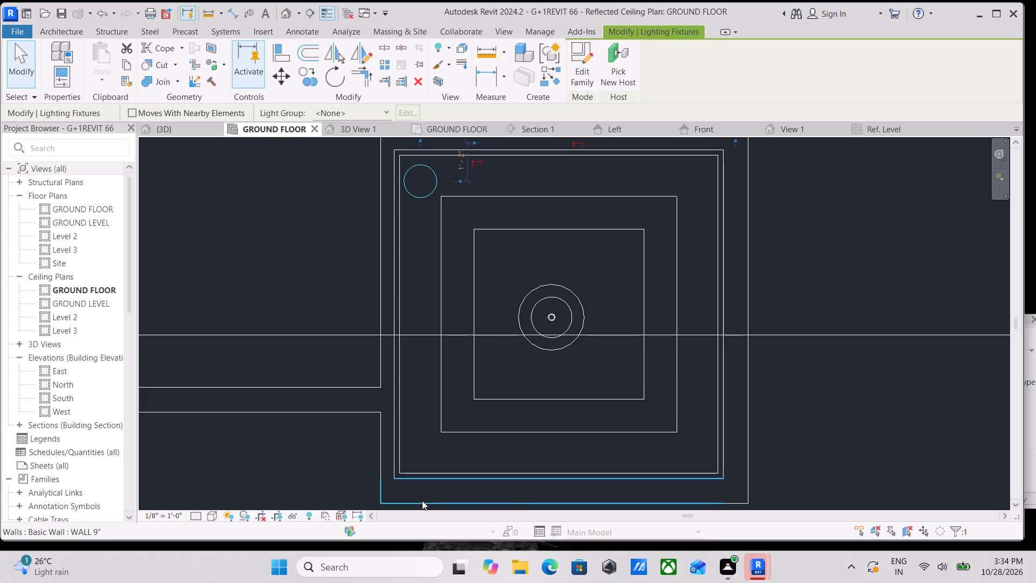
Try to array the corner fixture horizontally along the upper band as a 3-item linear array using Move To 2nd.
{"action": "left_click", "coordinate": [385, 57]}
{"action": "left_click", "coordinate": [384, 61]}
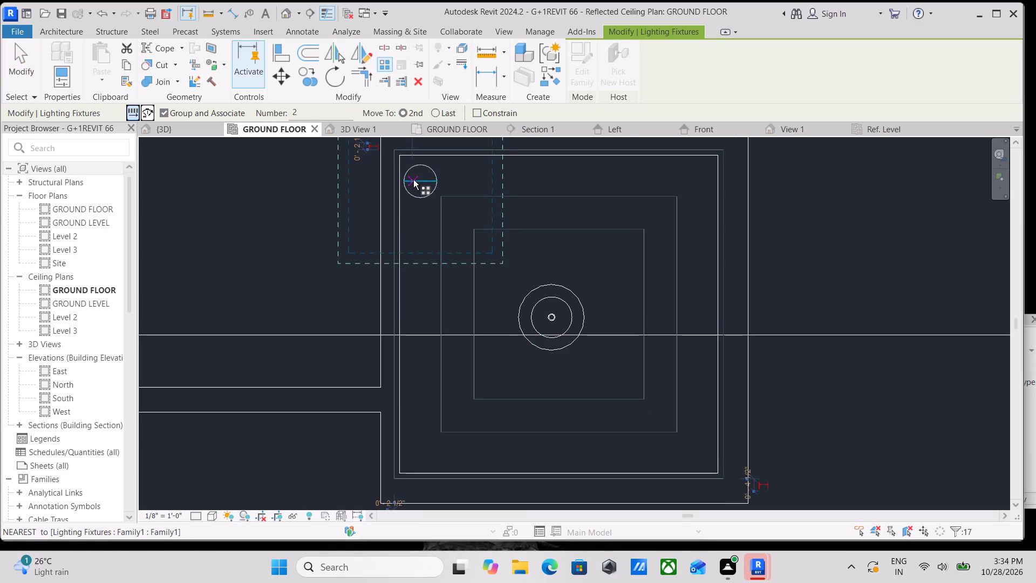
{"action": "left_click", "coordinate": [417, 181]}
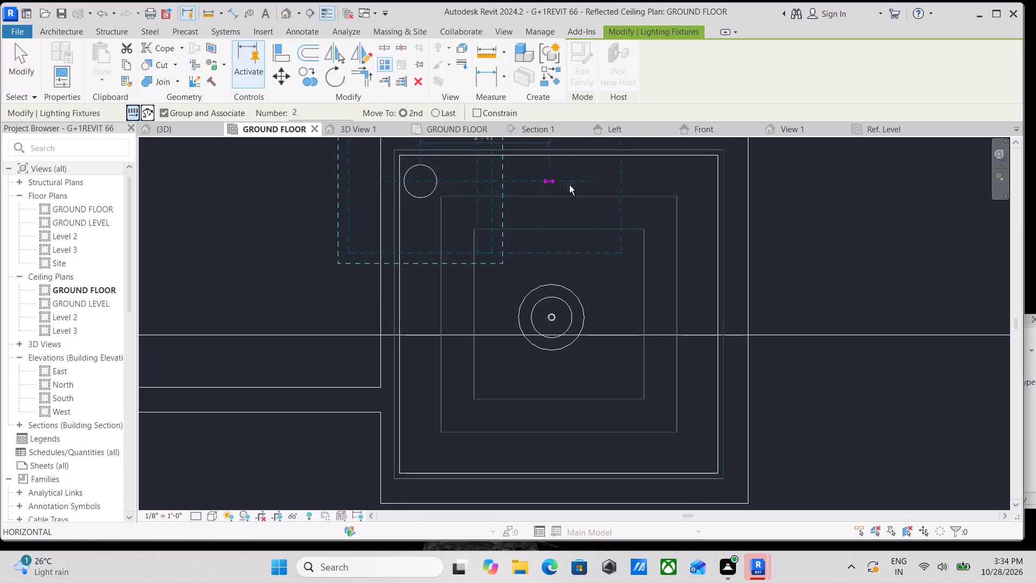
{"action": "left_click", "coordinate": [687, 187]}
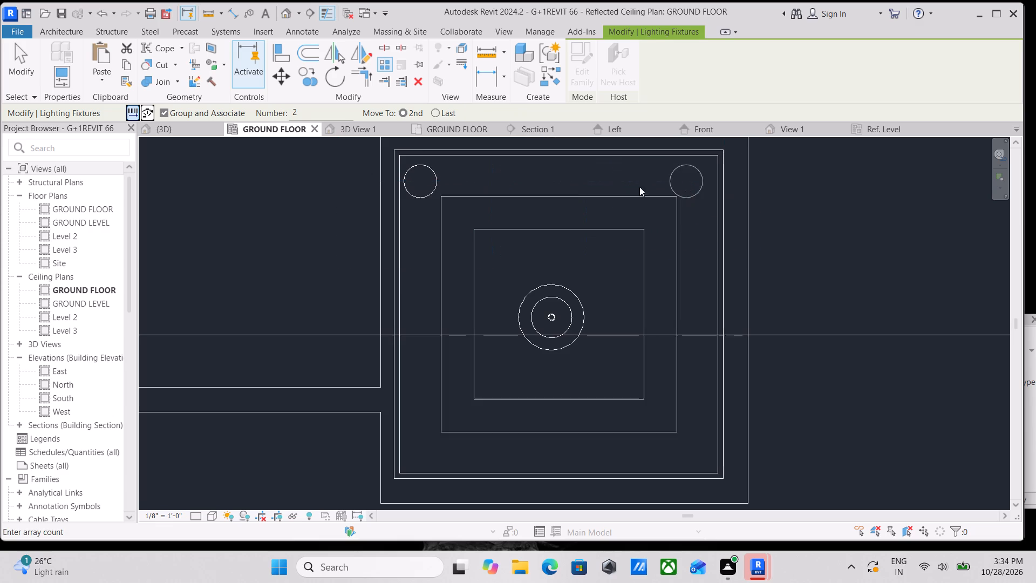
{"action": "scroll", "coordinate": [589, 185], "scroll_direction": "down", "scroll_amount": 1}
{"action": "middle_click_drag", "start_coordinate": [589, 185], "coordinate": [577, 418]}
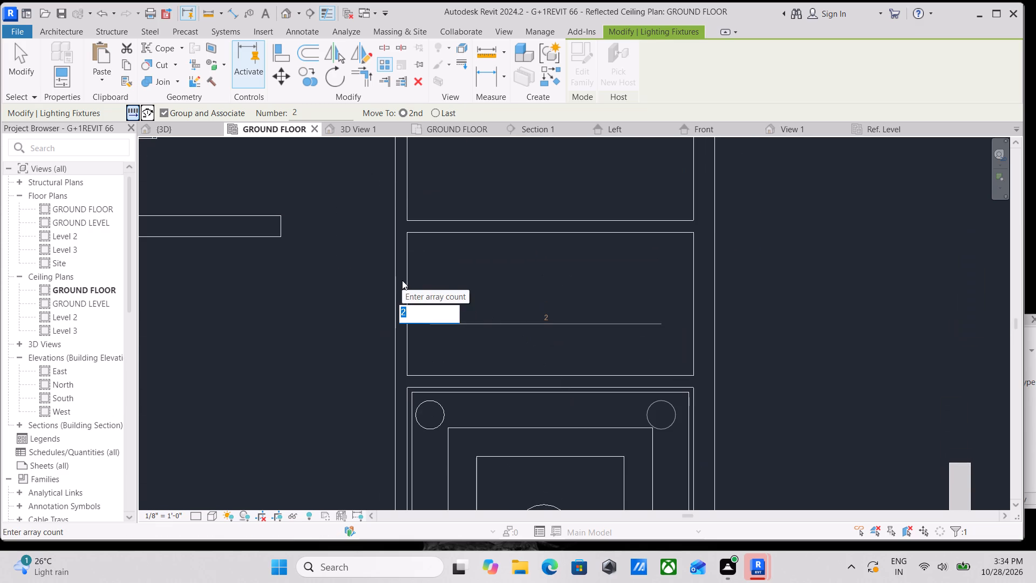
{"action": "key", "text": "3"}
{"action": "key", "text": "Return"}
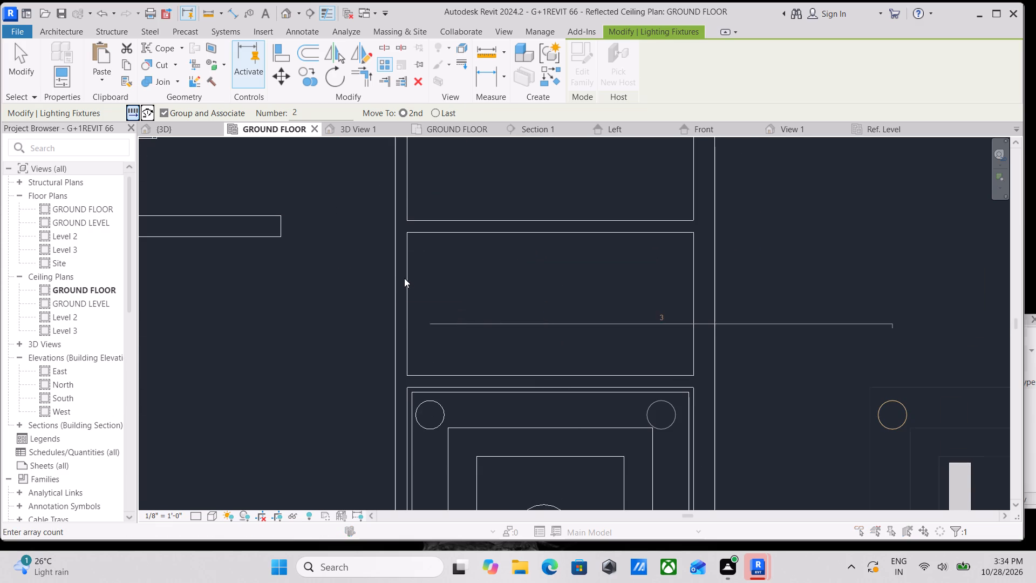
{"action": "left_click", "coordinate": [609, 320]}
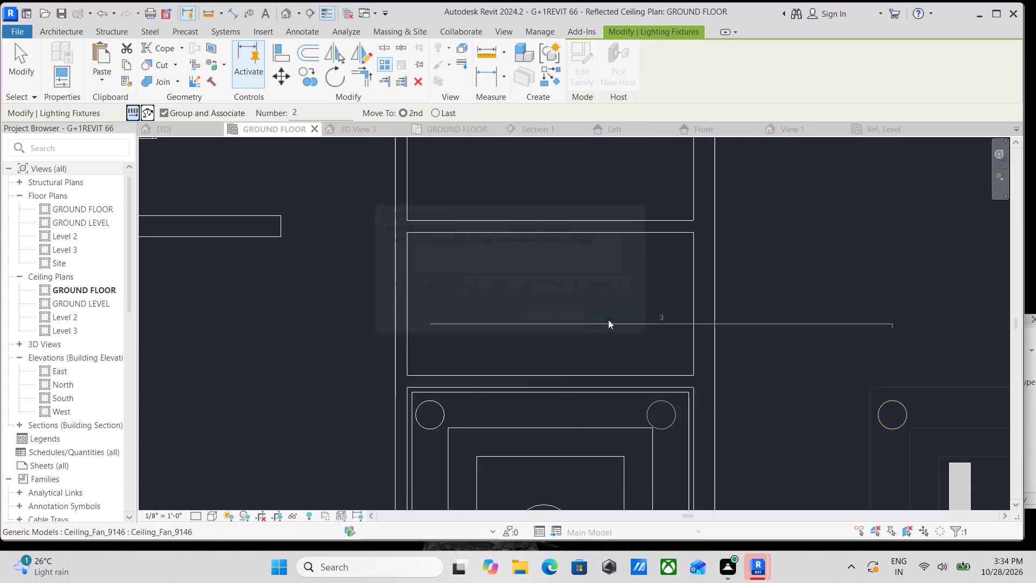
Try the 3-item horizontal array of the corner fixture again along the upper band, switching its Move To option to Last.
{"action": "scroll", "coordinate": [507, 328], "scroll_direction": "down", "scroll_amount": 1}
{"action": "middle_click_drag", "start_coordinate": [510, 328], "coordinate": [499, 424]}
{"action": "left_click", "coordinate": [426, 290]}
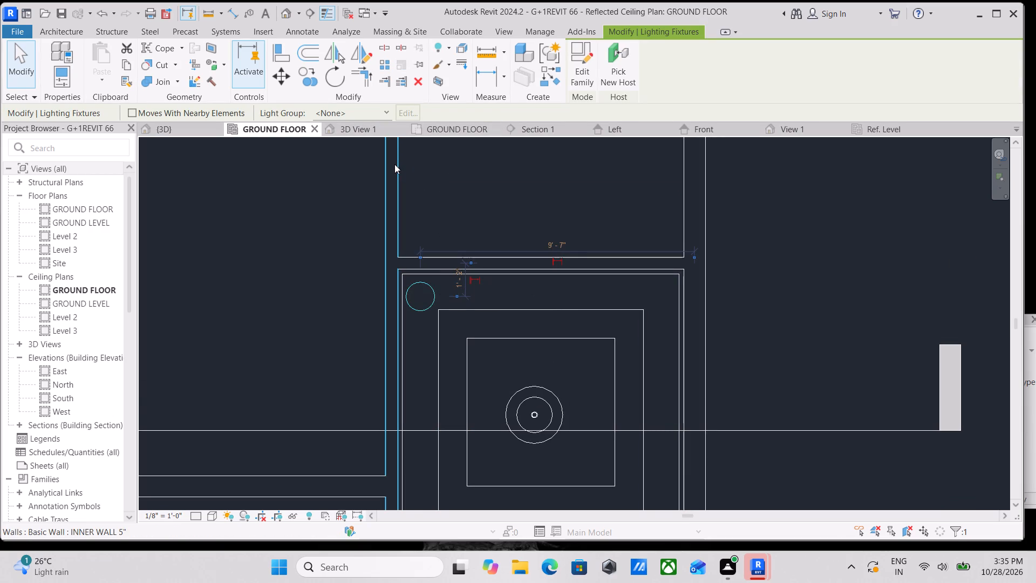
{"action": "left_click", "coordinate": [383, 62]}
{"action": "left_click", "coordinate": [420, 293]}
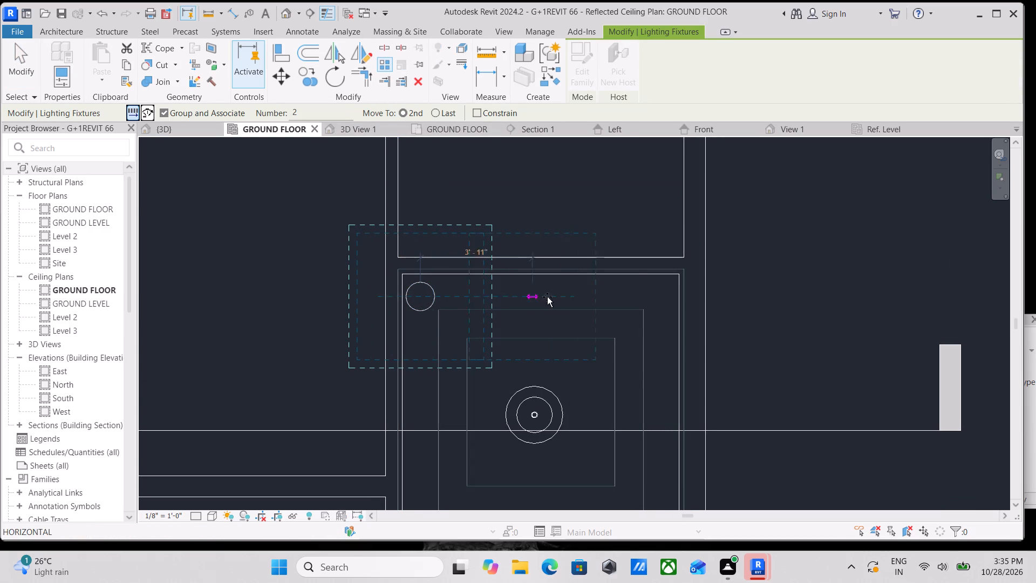
{"action": "left_click", "coordinate": [655, 300]}
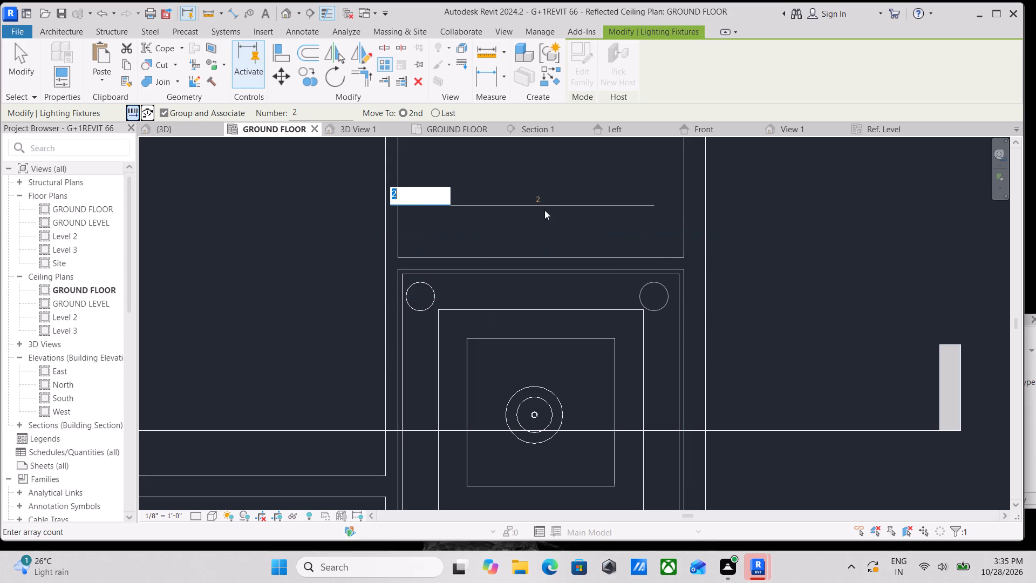
{"action": "left_click", "coordinate": [434, 109]}
{"action": "left_click_drag", "start_coordinate": [403, 192], "coordinate": [381, 194]}
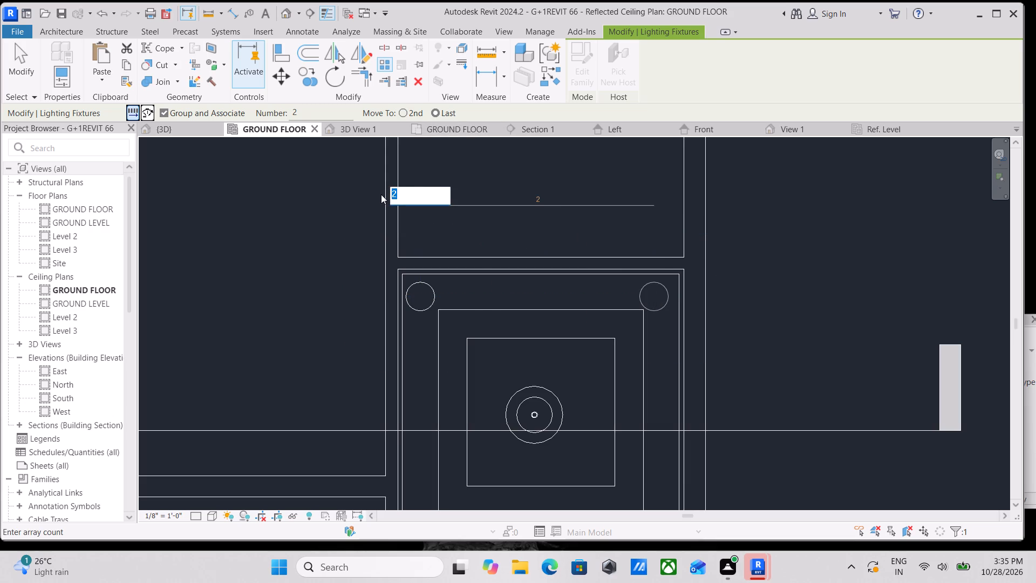
{"action": "key", "text": "F3"}
{"action": "left_click", "coordinate": [401, 191]}
{"action": "left_click_drag", "start_coordinate": [400, 192], "coordinate": [381, 194]}
{"action": "key", "text": "3"}
{"action": "key", "text": "Return"}
{"action": "left_click", "coordinate": [635, 322]}
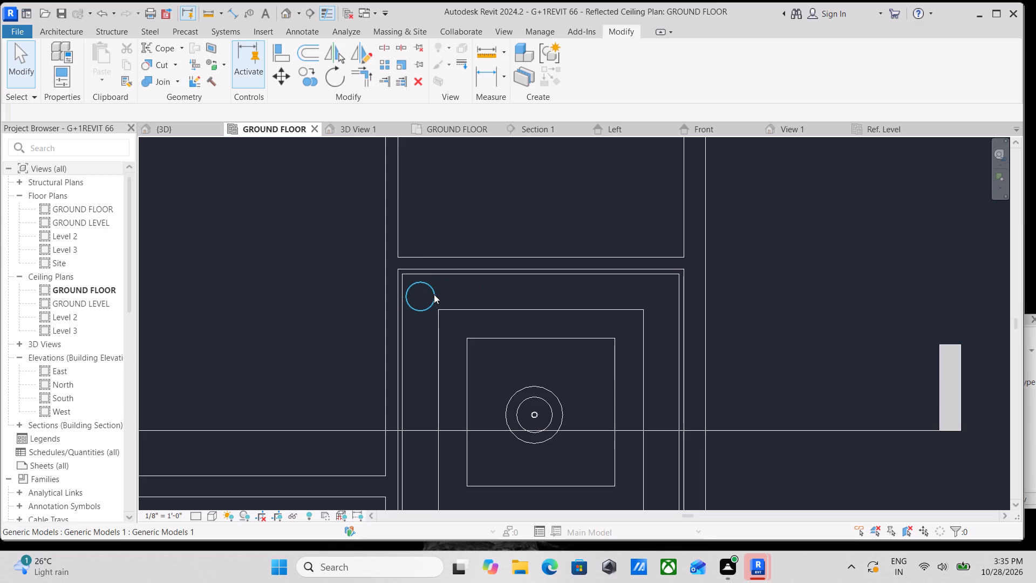
Array the corner fixture horizontally to the band's upper-right corner as 3 grouped items, using Move To Last.
{"action": "left_click", "coordinate": [434, 294]}
{"action": "type", "text": "AR"}
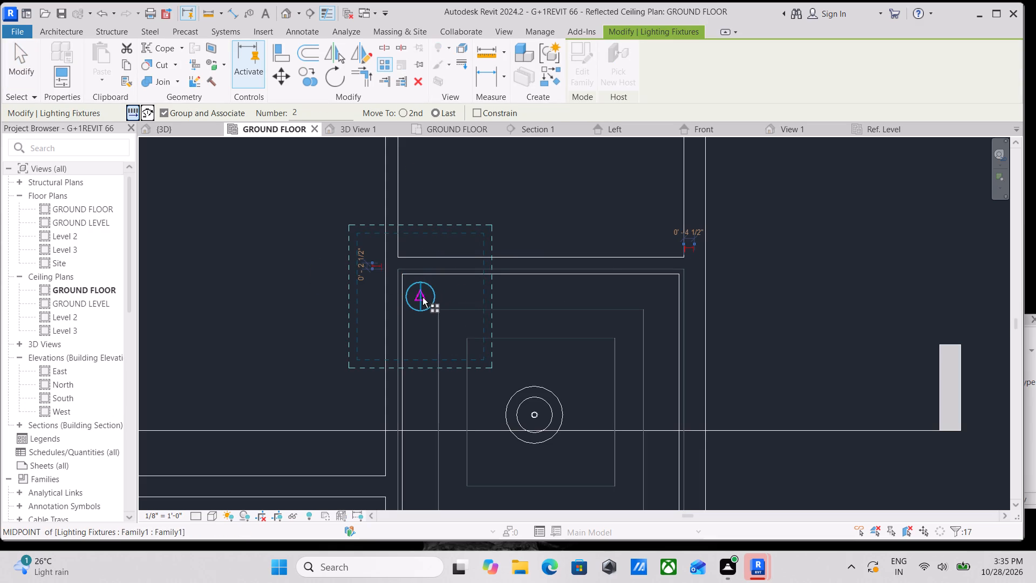
{"action": "left_click", "coordinate": [422, 297]}
{"action": "left_click", "coordinate": [652, 299]}
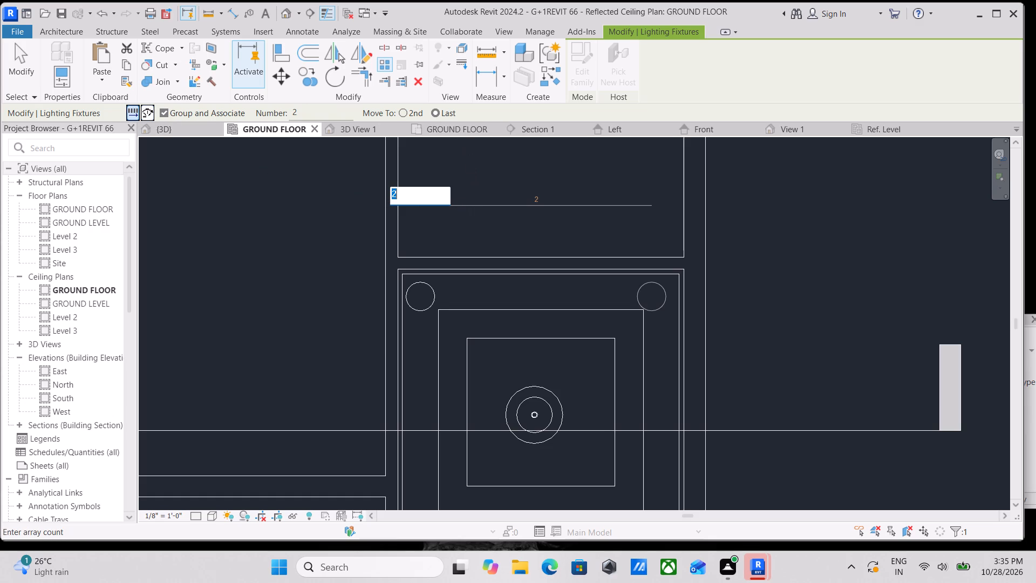
{"action": "key", "text": "3"}
{"action": "key", "text": "Return"}
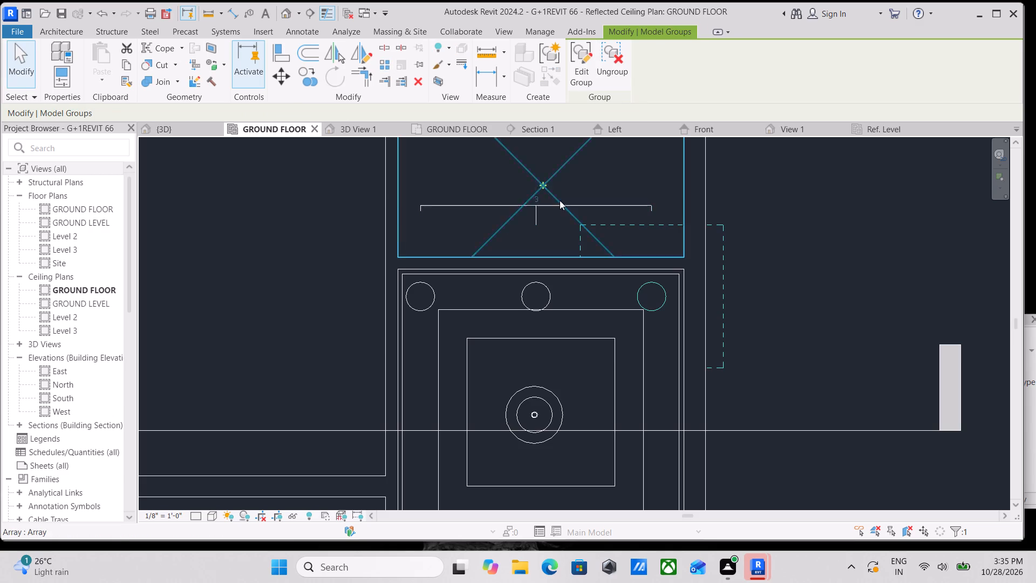
{"action": "key", "text": "Escape"}
Array the upper-left fixture down the left band to the lower-left corner, about 8' away, as 3 items with Move To Last.
{"action": "middle_click_drag", "start_coordinate": [567, 270], "coordinate": [631, 183]}
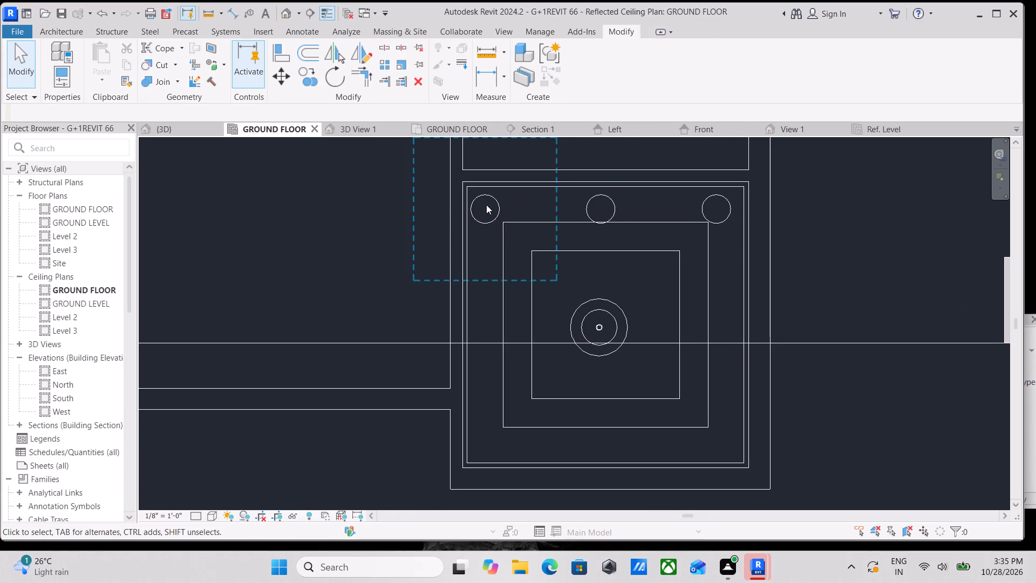
{"action": "left_click", "coordinate": [488, 216]}
{"action": "left_click", "coordinate": [616, 67]}
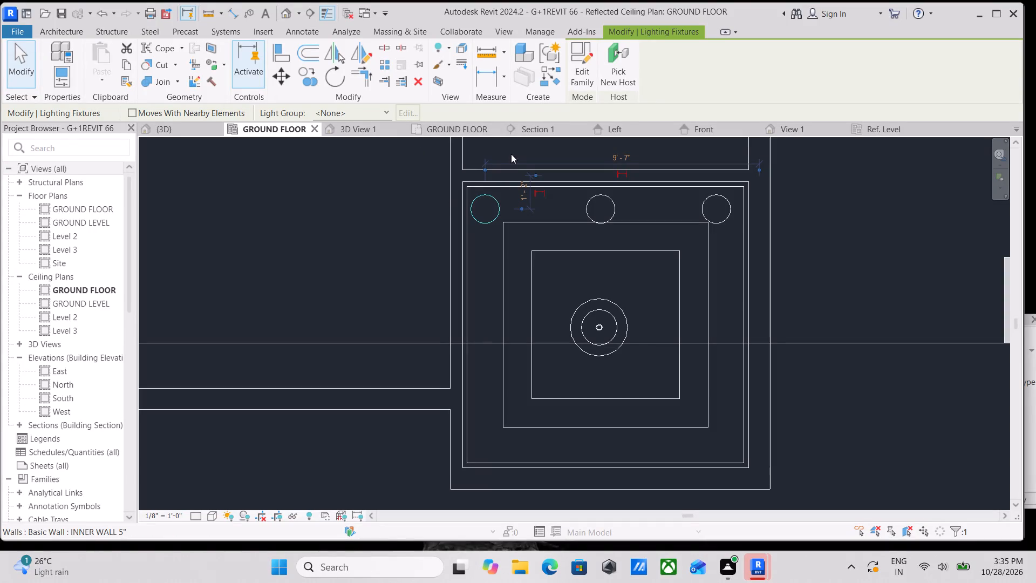
{"action": "type", "text": "AR"}
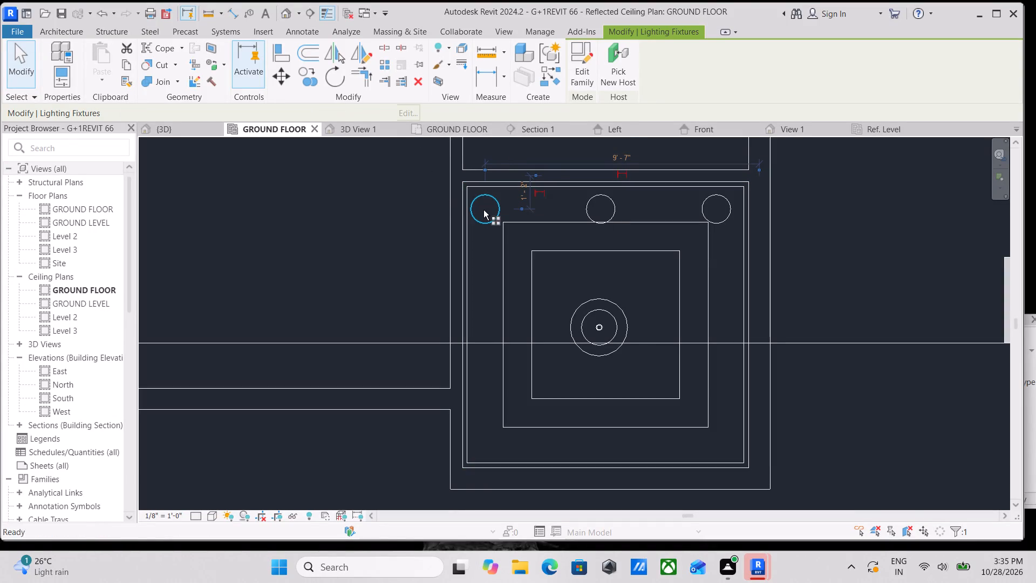
{"action": "left_click", "coordinate": [486, 208]}
{"action": "middle_click_drag", "start_coordinate": [506, 368], "coordinate": [492, 287]}
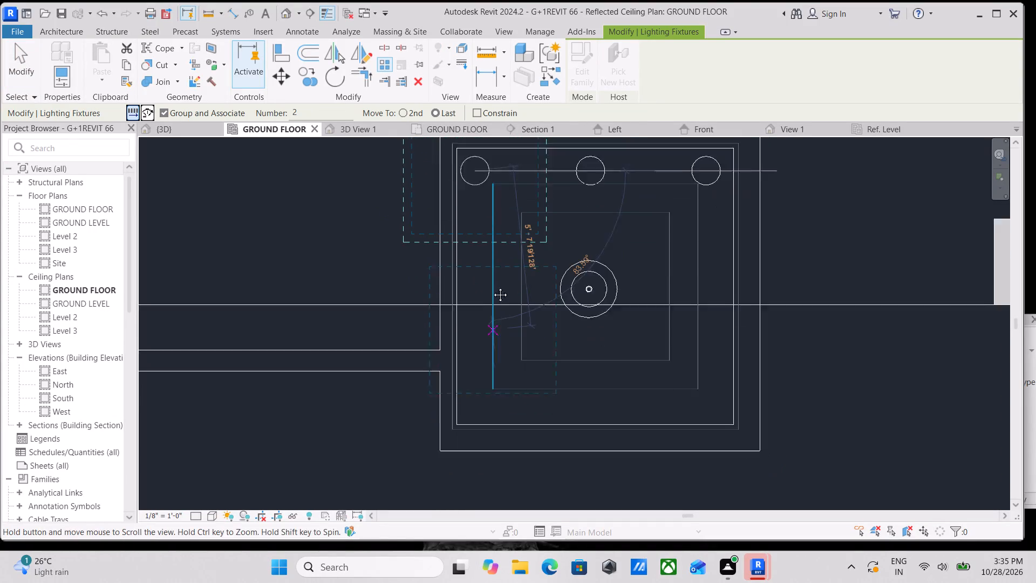
{"action": "middle_click_drag", "start_coordinate": [492, 287], "coordinate": [493, 263]}
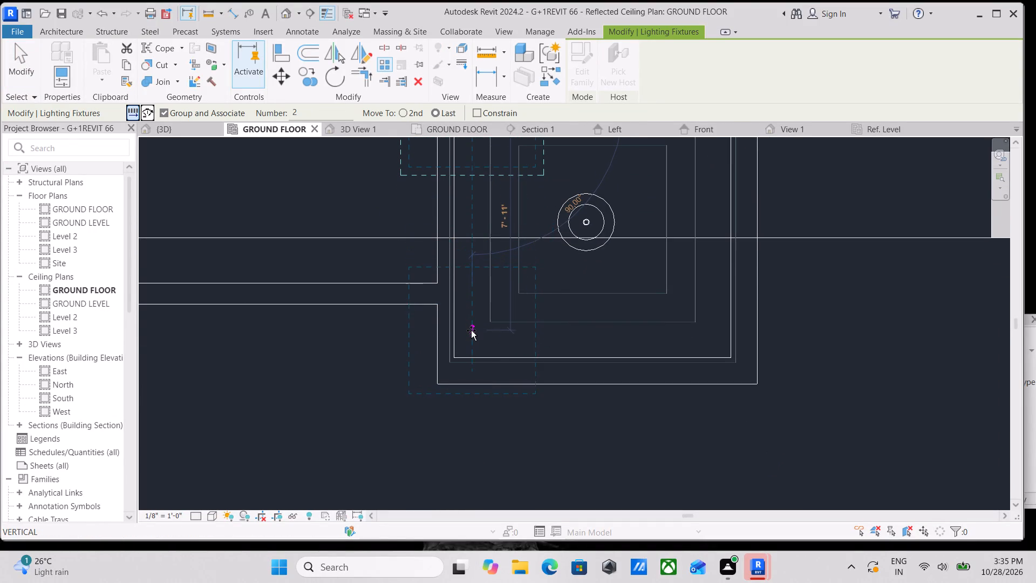
{"action": "left_click", "coordinate": [471, 337]}
{"action": "scroll", "coordinate": [478, 325], "scroll_direction": "down", "scroll_amount": 1}
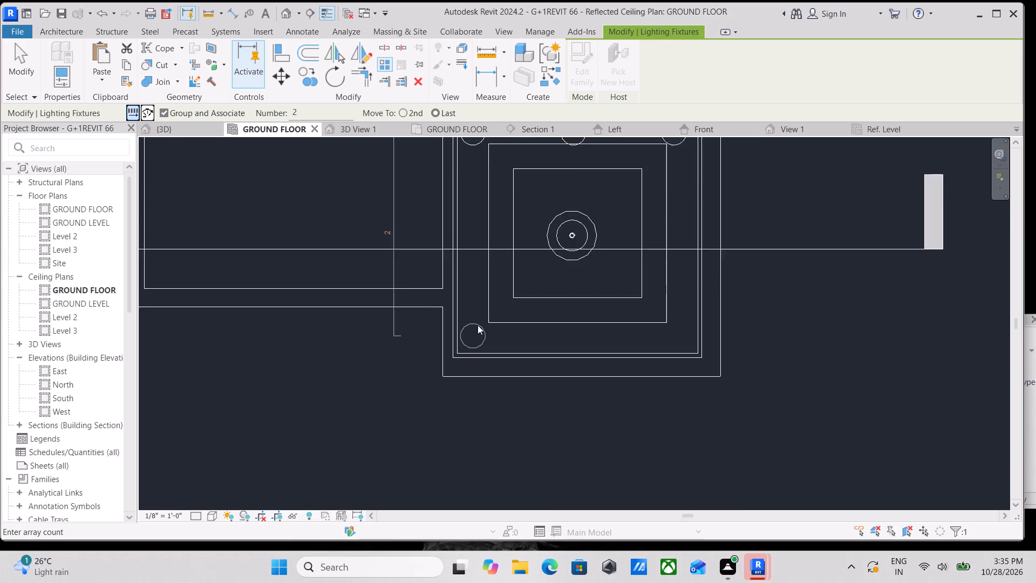
{"action": "scroll", "coordinate": [478, 325], "scroll_direction": "down", "scroll_amount": 1}
{"action": "middle_click_drag", "start_coordinate": [478, 325], "coordinate": [468, 372]}
{"action": "scroll", "coordinate": [475, 313], "scroll_direction": "down", "scroll_amount": 1}
{"action": "middle_click_drag", "start_coordinate": [475, 313], "coordinate": [472, 324]}
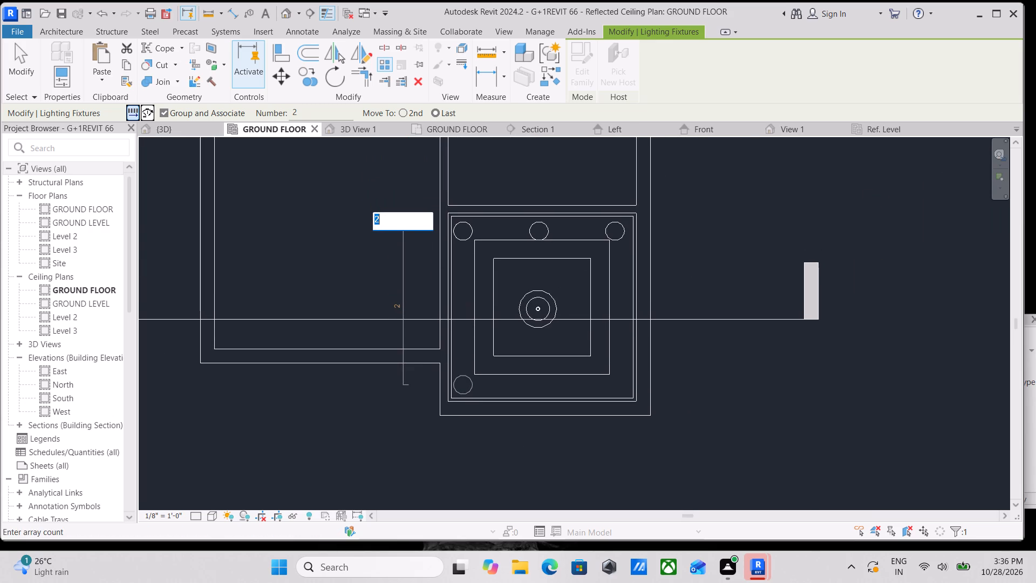
{"action": "key", "text": "3"}
{"action": "key", "text": "Return"}
{"action": "key", "text": "Escape"}
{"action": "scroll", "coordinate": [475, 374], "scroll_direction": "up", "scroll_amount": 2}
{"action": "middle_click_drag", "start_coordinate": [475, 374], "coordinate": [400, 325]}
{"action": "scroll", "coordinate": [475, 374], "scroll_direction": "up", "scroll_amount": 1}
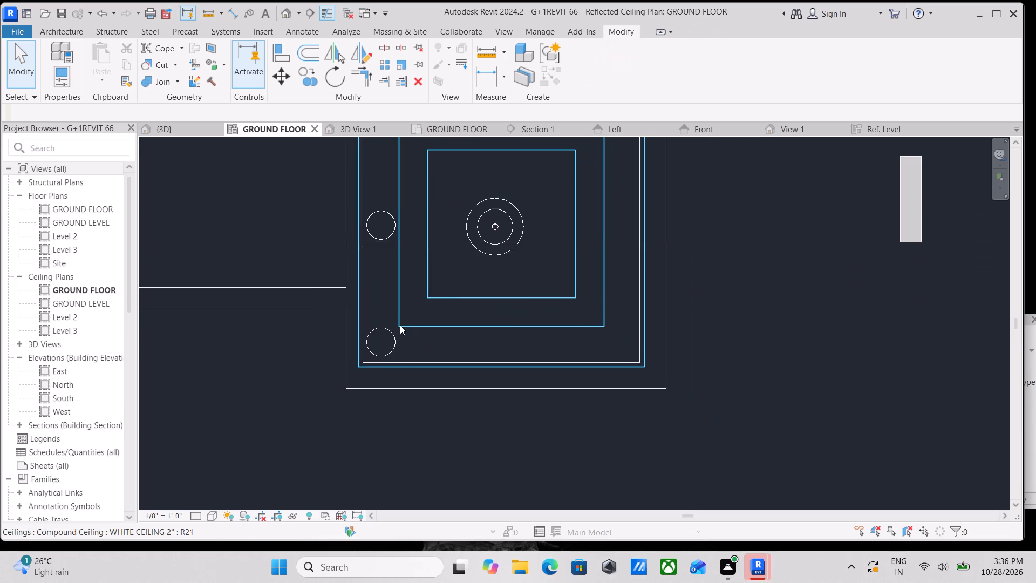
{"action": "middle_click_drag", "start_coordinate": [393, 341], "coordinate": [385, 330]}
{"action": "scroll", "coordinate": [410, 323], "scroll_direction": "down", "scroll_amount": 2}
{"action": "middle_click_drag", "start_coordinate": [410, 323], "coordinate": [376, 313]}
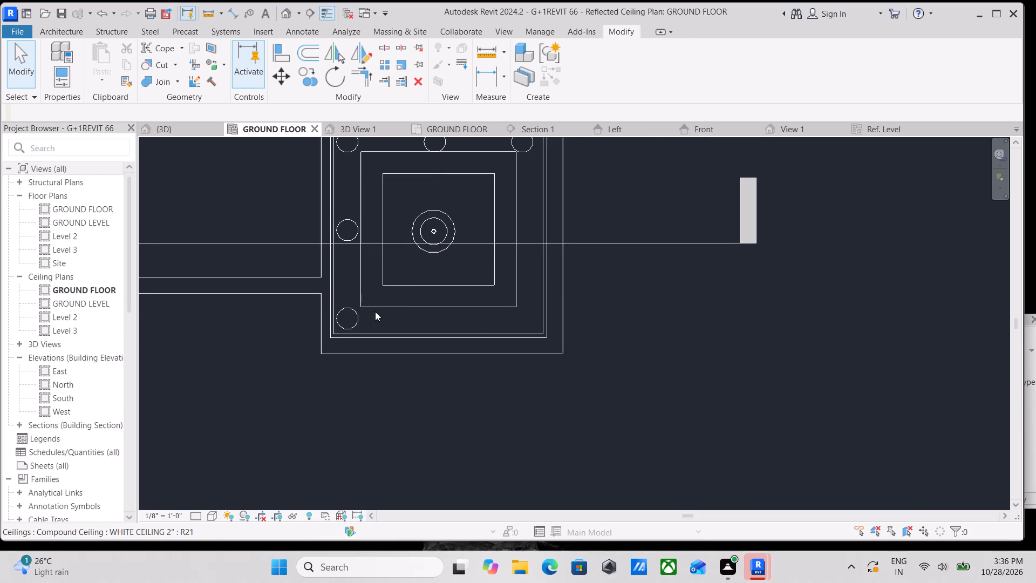
Ungroup the fixture at the lower-left corner of the ceiling band.
{"action": "scroll", "coordinate": [350, 354], "scroll_direction": "up", "scroll_amount": 3}
{"action": "key", "text": "Escape"}
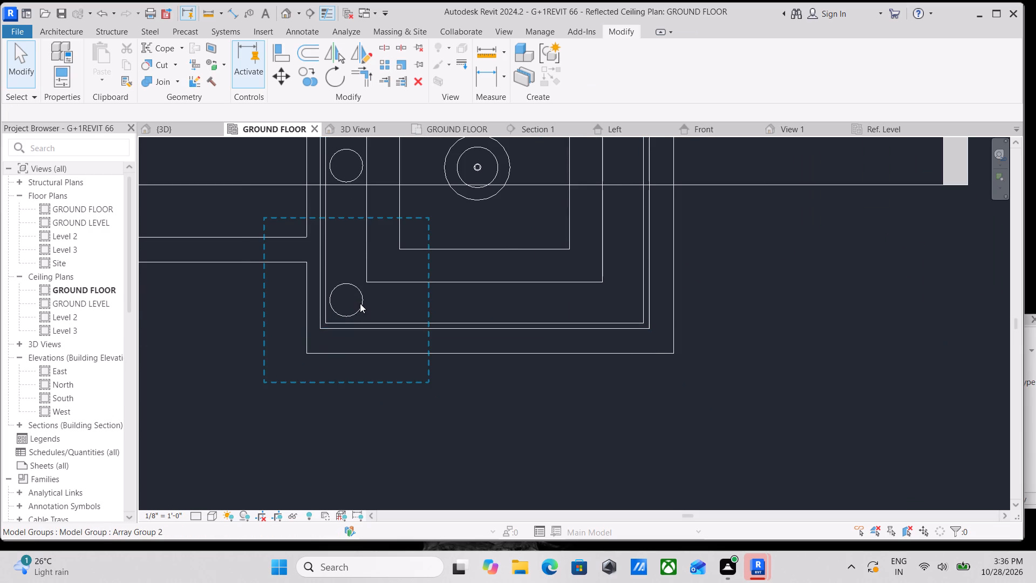
{"action": "left_click", "coordinate": [360, 302]}
{"action": "key", "text": "Escape"}
{"action": "scroll", "coordinate": [360, 302], "scroll_direction": "down", "scroll_amount": 1}
{"action": "key", "text": "Escape"}
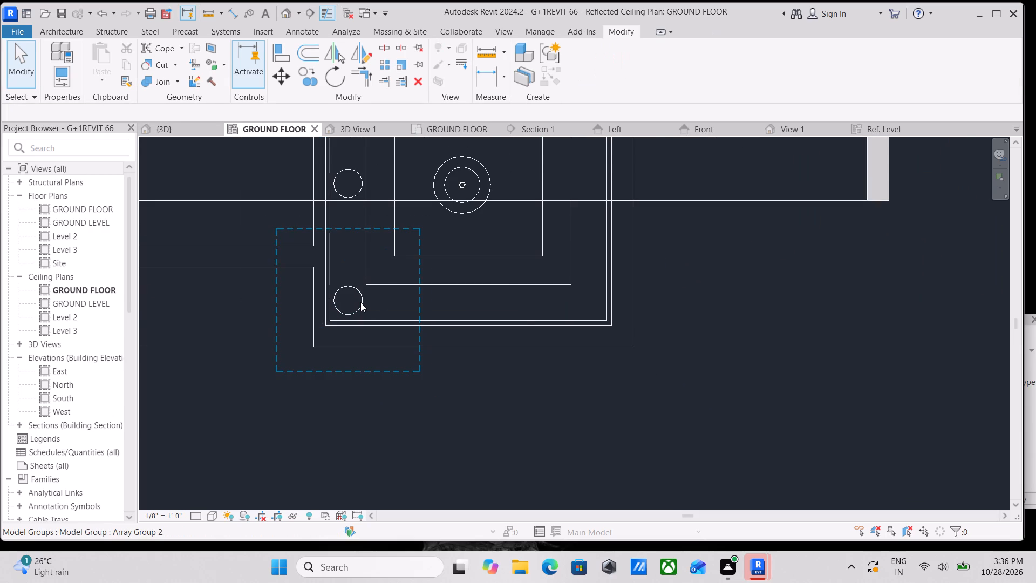
{"action": "left_click", "coordinate": [360, 302]}
{"action": "left_click", "coordinate": [621, 59]}
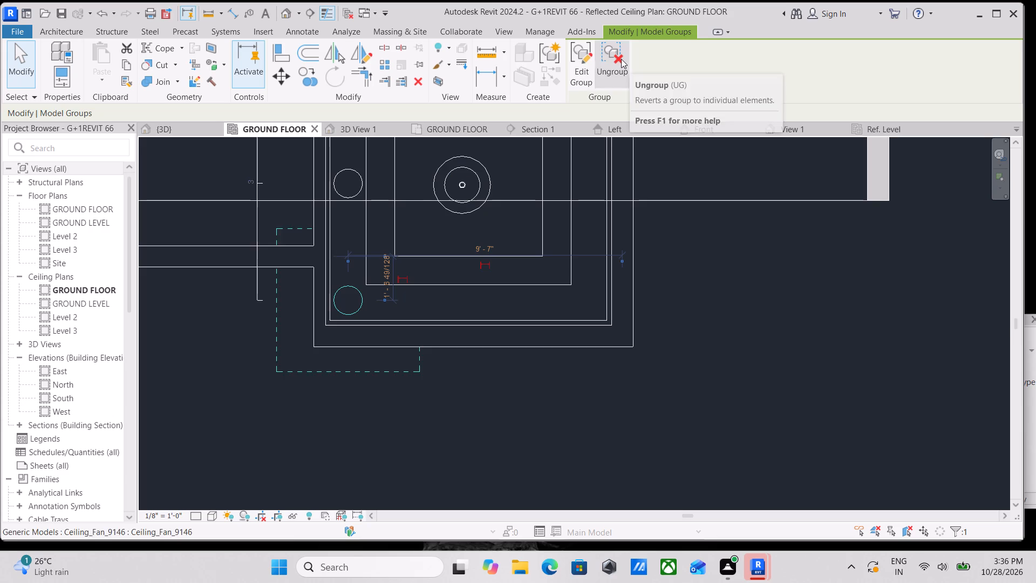
Array the lower-left fixture horizontally to the lower-right corner, about 8' 3" away, as 3 grouped items with Move To Last.
{"action": "scroll", "coordinate": [357, 329], "scroll_direction": "up", "scroll_amount": 5}
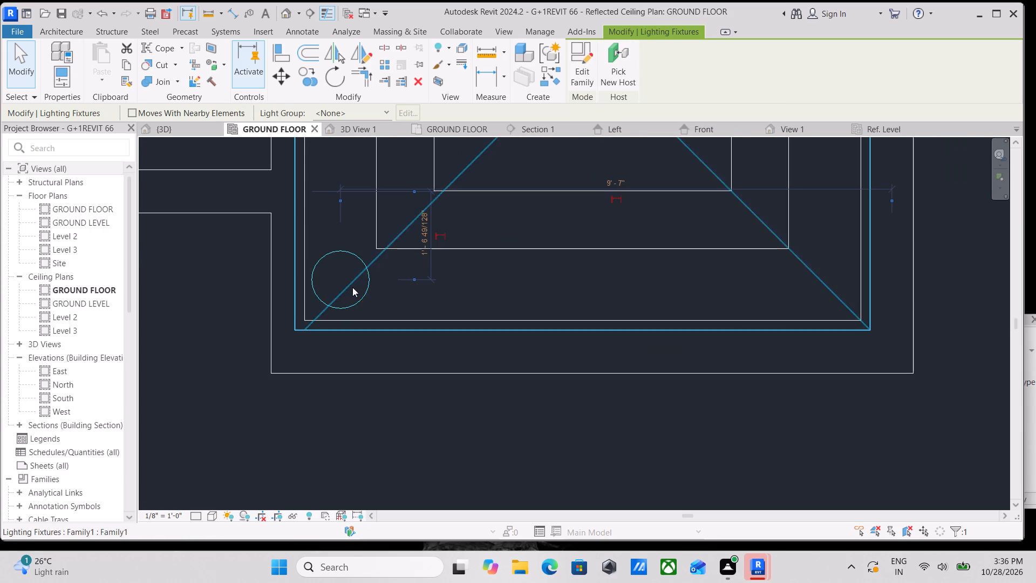
{"action": "type", "text": "AR"}
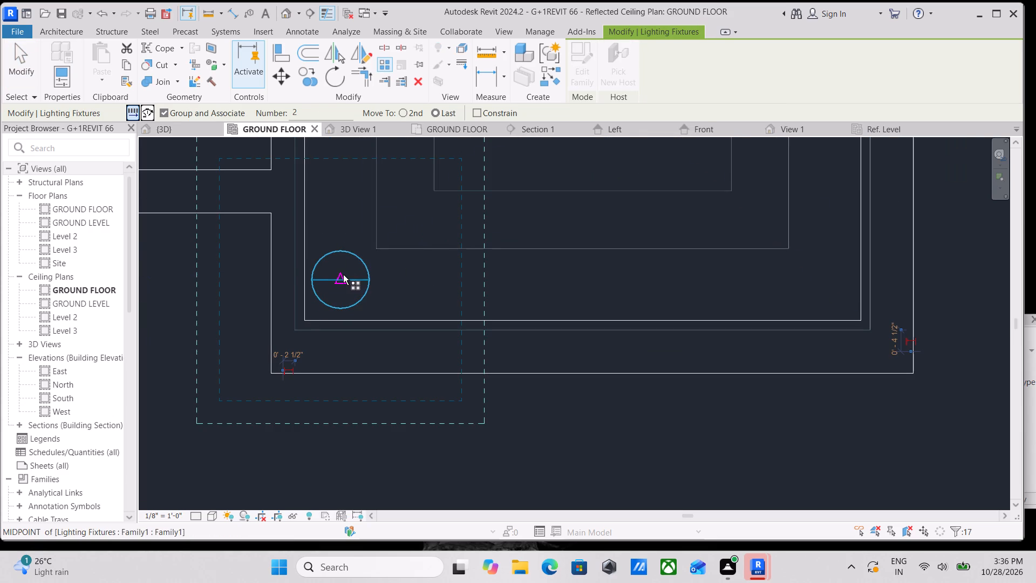
{"action": "left_click", "coordinate": [338, 282]}
{"action": "middle_click_drag", "start_coordinate": [527, 284], "coordinate": [296, 263]}
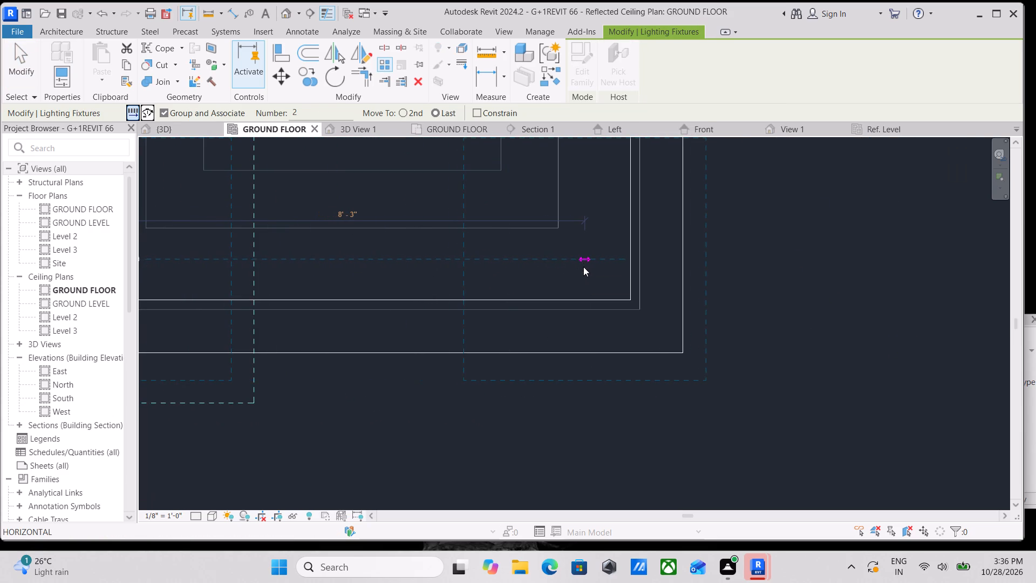
{"action": "left_click", "coordinate": [583, 267]}
{"action": "scroll", "coordinate": [583, 267], "scroll_direction": "down", "scroll_amount": 2}
{"action": "middle_click_drag", "start_coordinate": [583, 267], "coordinate": [703, 311]}
{"action": "scroll", "coordinate": [679, 311], "scroll_direction": "down", "scroll_amount": 3}
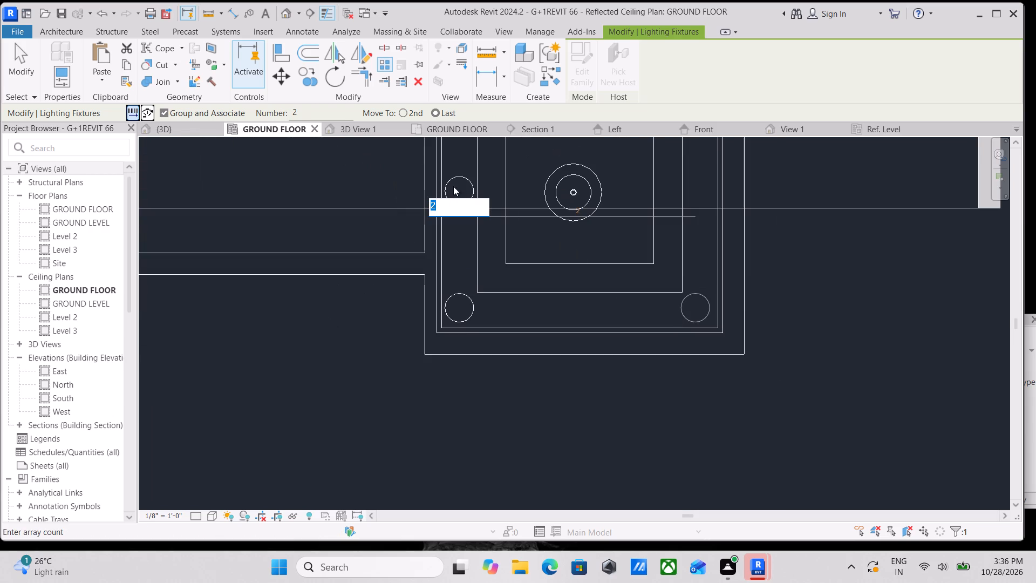
{"action": "scroll", "coordinate": [454, 186], "scroll_direction": "down", "scroll_amount": 2}
{"action": "scroll", "coordinate": [513, 265], "scroll_direction": "down", "scroll_amount": 2}
{"action": "middle_click_drag", "start_coordinate": [512, 297], "coordinate": [509, 338]}
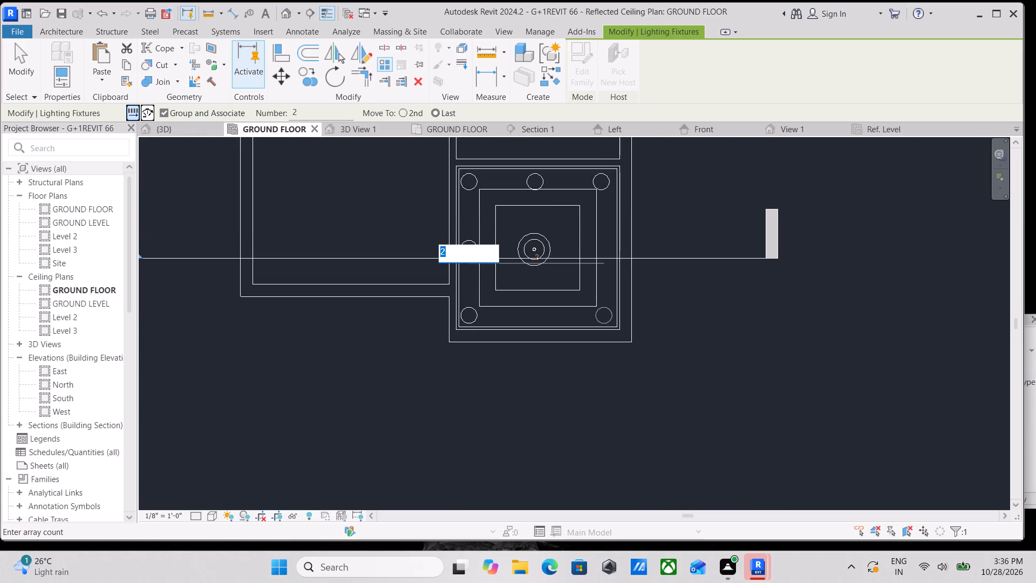
{"action": "key", "text": "3"}
{"action": "key", "text": "Return"}
{"action": "key", "text": "Escape"}
{"action": "scroll", "coordinate": [572, 318], "scroll_direction": "up", "scroll_amount": 3}
{"action": "key", "text": "Escape"}
{"action": "key", "text": "Escape"}
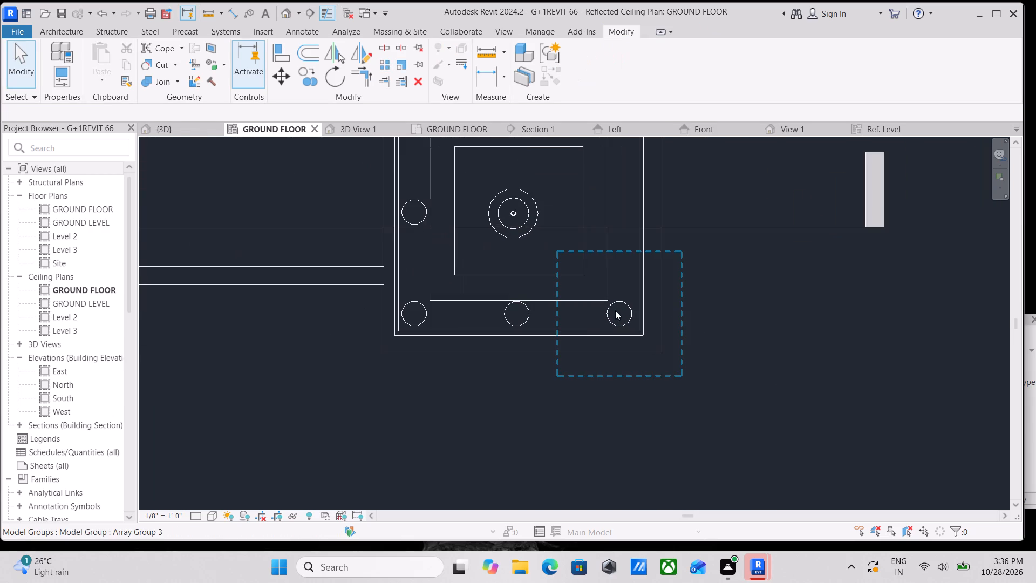
{"action": "key", "text": "Escape"}
Ungroup the fixture at the lower-right corner of the ceiling band.
{"action": "left_click", "coordinate": [621, 307]}
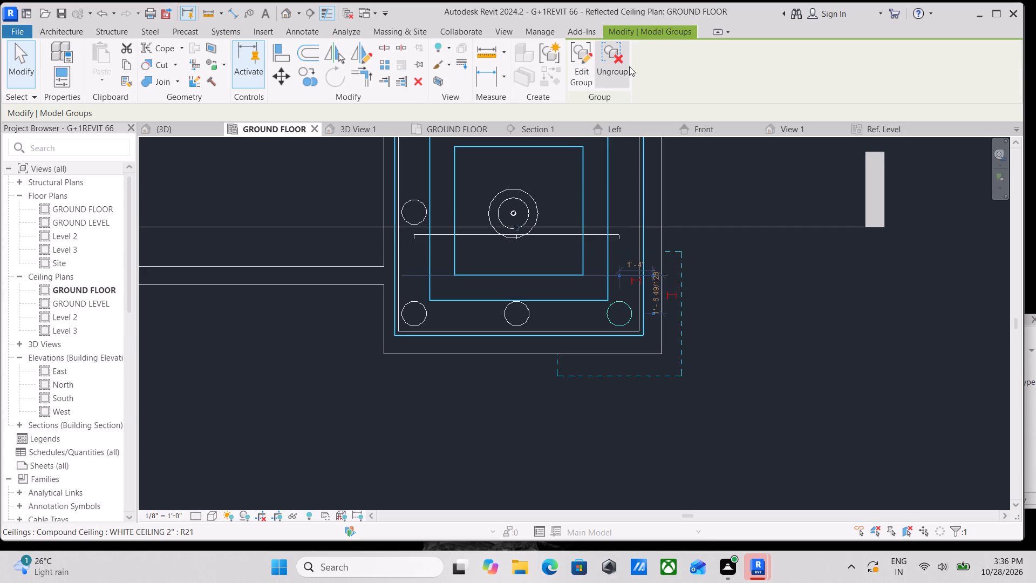
{"action": "left_click", "coordinate": [621, 59]}
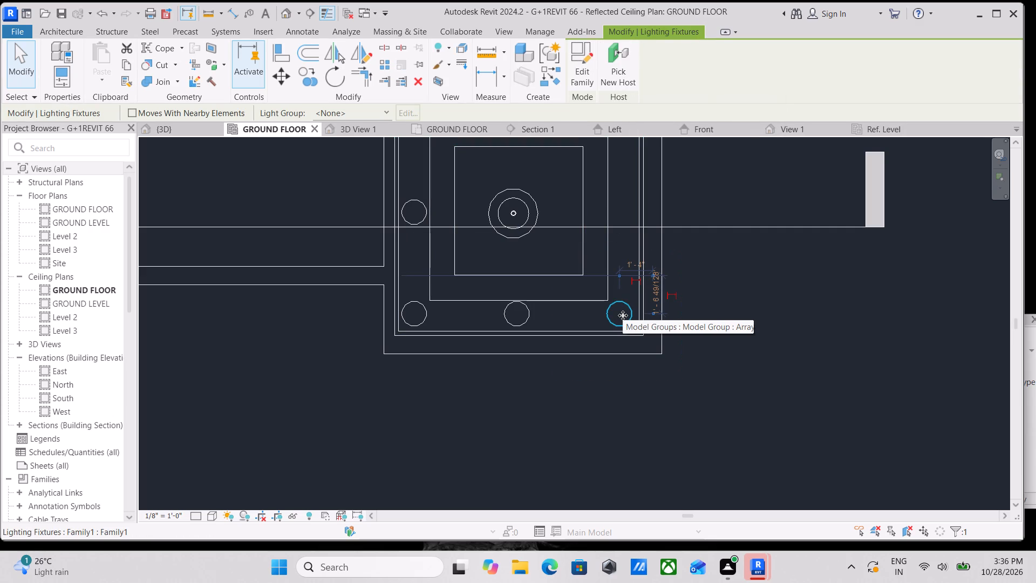
Array the lower-right fixture vertically to the middle of the right band, about 4' 2" up, as 2 grouped items with Move To Last.
{"action": "middle_click_drag", "start_coordinate": [623, 315], "coordinate": [623, 340]}
{"action": "type", "text": "CO"}
{"action": "key", "text": "Return"}
{"action": "left_click", "coordinate": [619, 335]}
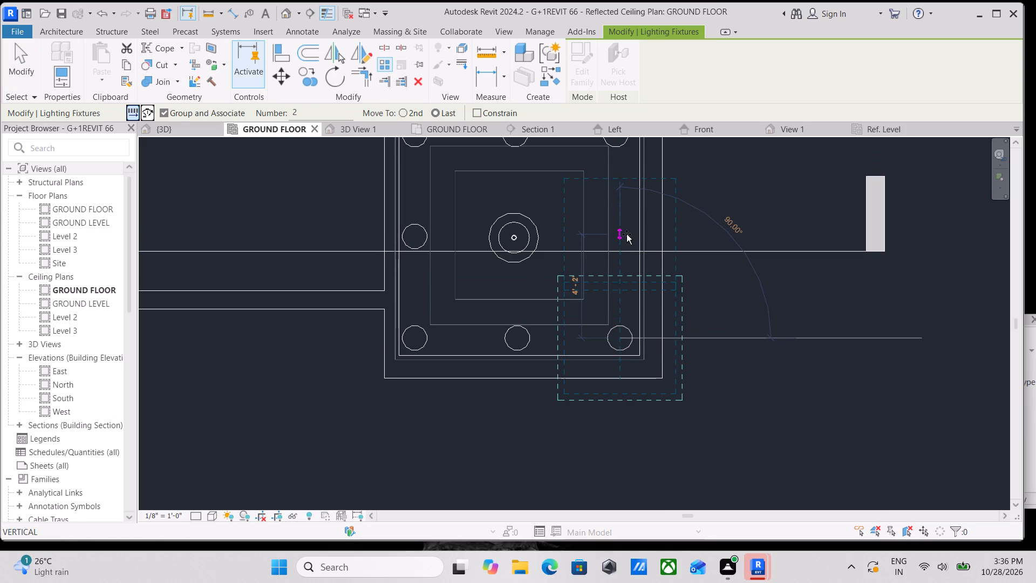
{"action": "left_click", "coordinate": [624, 233]}
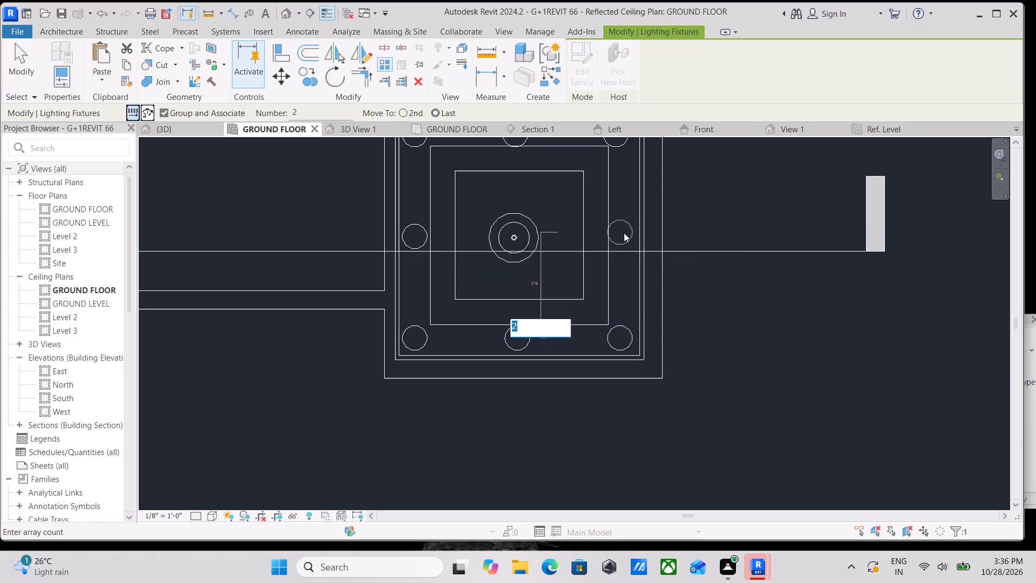
{"action": "scroll", "coordinate": [629, 233], "scroll_direction": "down", "scroll_amount": 2}
{"action": "middle_click_drag", "start_coordinate": [629, 233], "coordinate": [630, 274]}
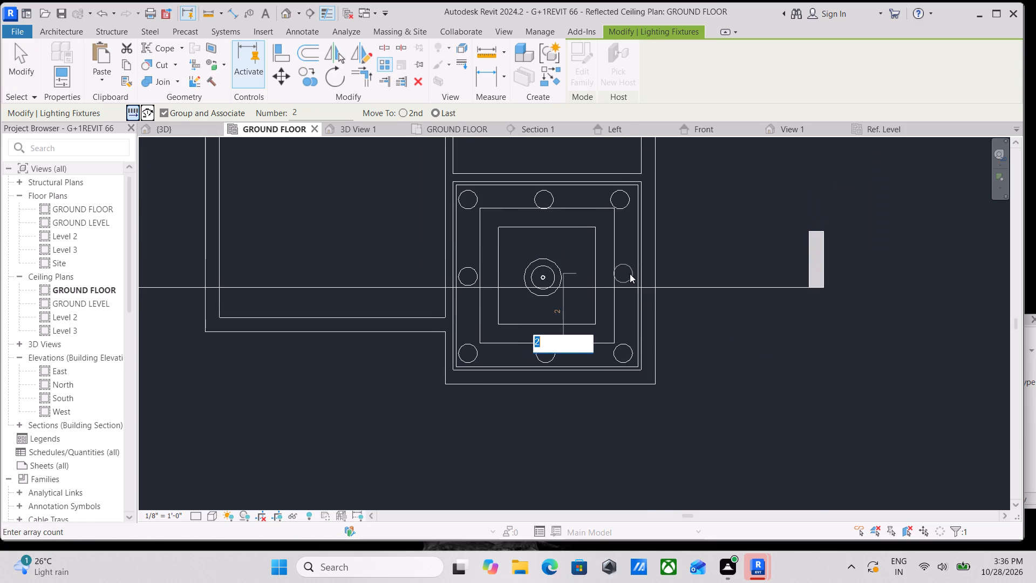
{"action": "key", "text": "Return"}
{"action": "scroll", "coordinate": [638, 321], "scroll_direction": "up", "scroll_amount": 2}
{"action": "key", "text": "Escape"}
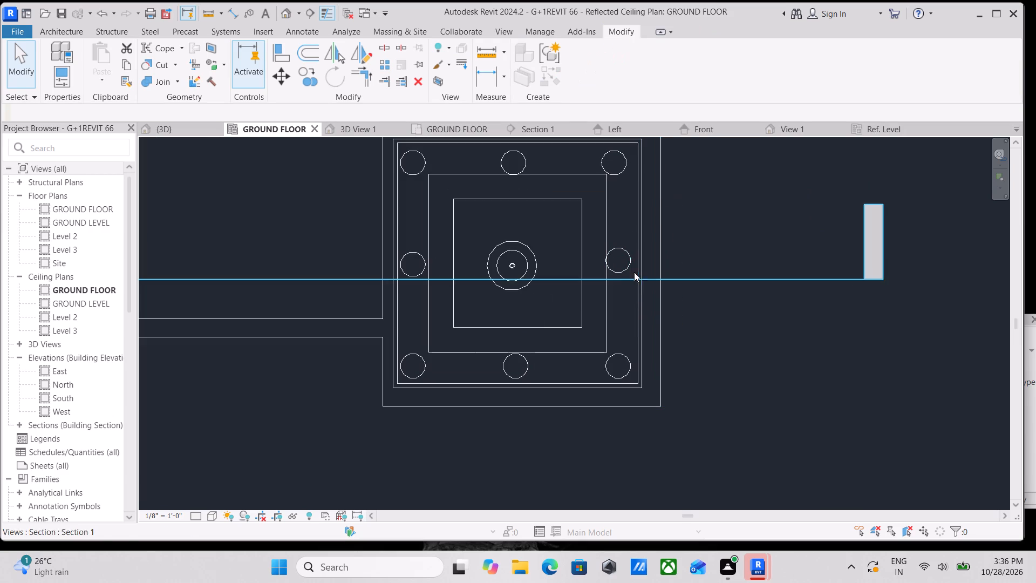
{"action": "key", "text": "Escape"}
{"action": "key", "text": "Escape"}
Nudge the middle fixture of the right band slightly outward, to about 1' 3" on its horizontal temporary dimension.
{"action": "left_click", "coordinate": [628, 257]}
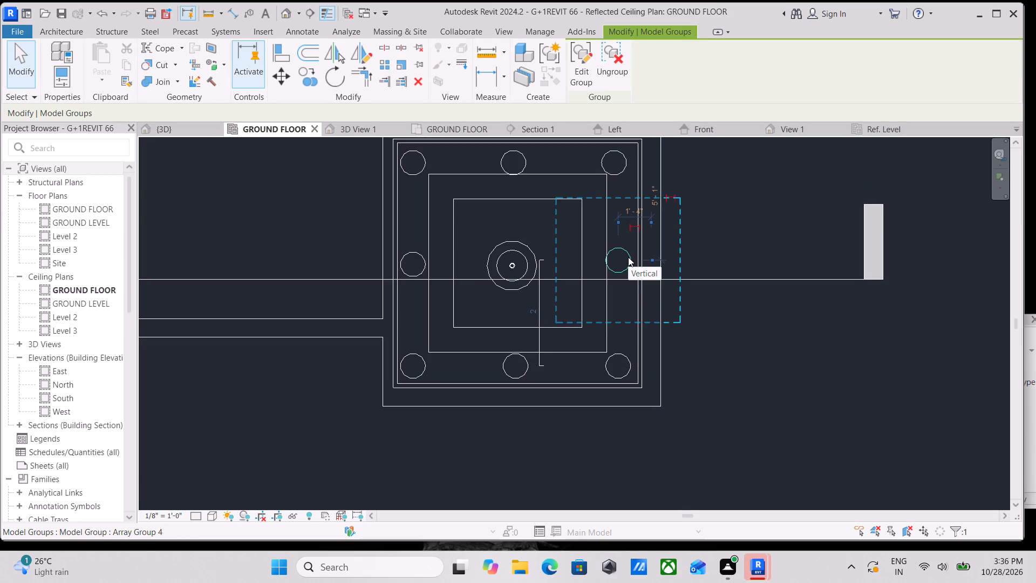
{"action": "key", "text": "Right"}
{"action": "key", "text": "Right"}
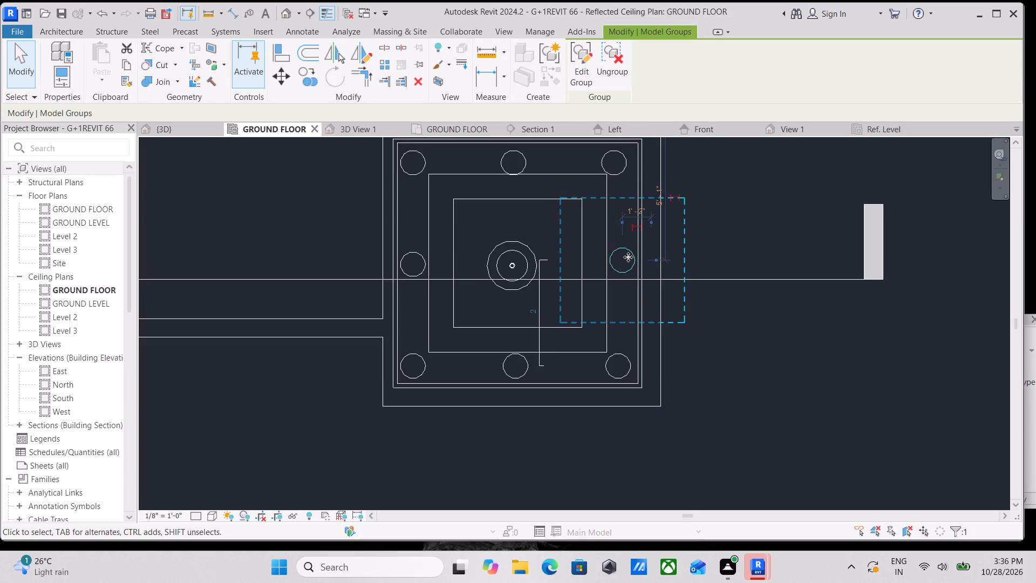
{"action": "key", "text": "Left"}
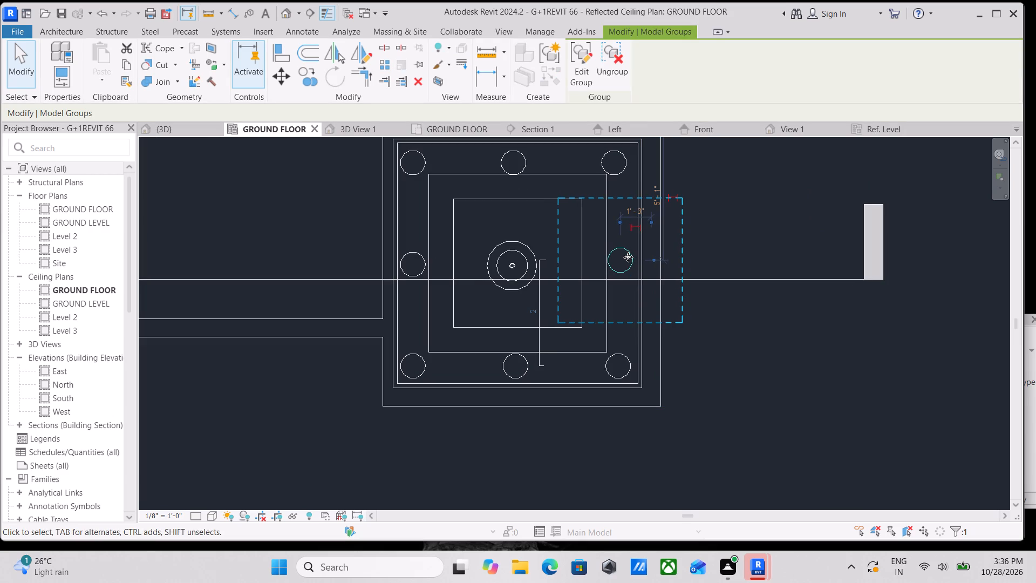
{"action": "key", "text": "Escape"}
{"action": "key", "text": "Escape"}
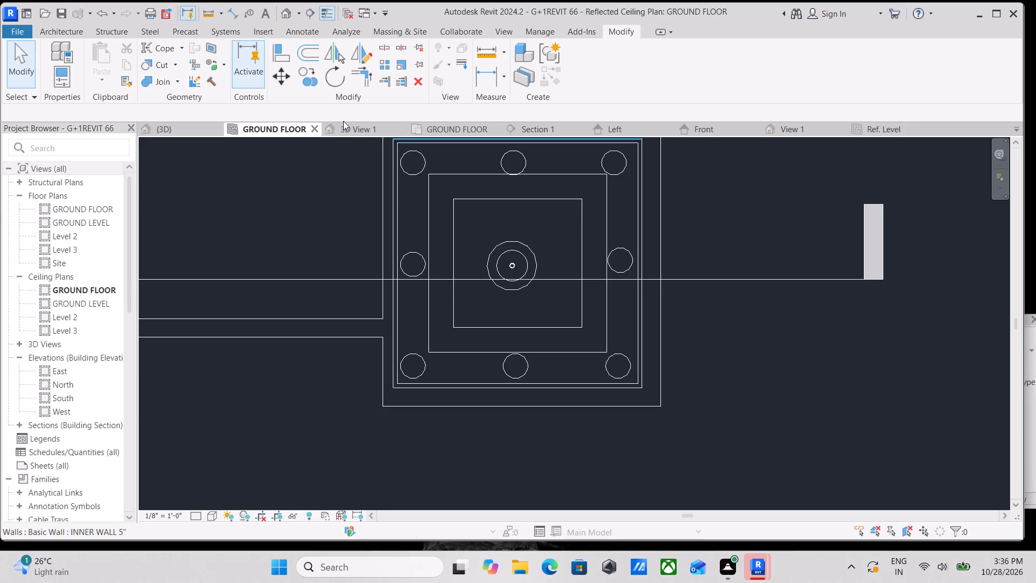
Examine how the arrayed fixtures sit on the false ceiling in the 3D View 1 camera view.
{"action": "left_click", "coordinate": [344, 130]}
{"action": "scroll", "coordinate": [499, 280], "scroll_direction": "down", "scroll_amount": 1}
{"action": "middle_click_drag", "start_coordinate": [505, 280], "coordinate": [322, 231]}
{"action": "scroll", "coordinate": [571, 297], "scroll_direction": "up", "scroll_amount": 1}
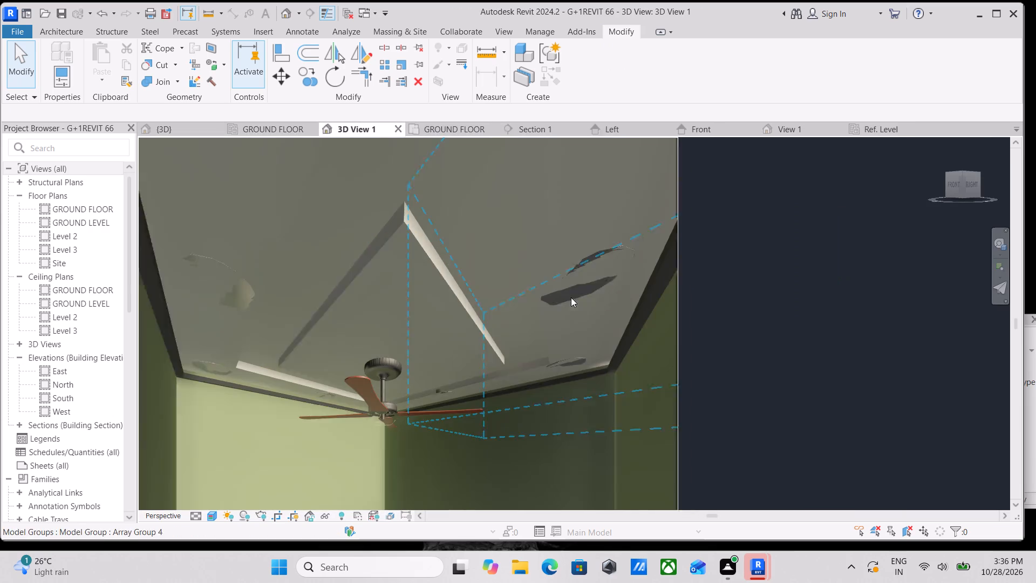
{"action": "scroll", "coordinate": [571, 297], "scroll_direction": "up", "scroll_amount": 1}
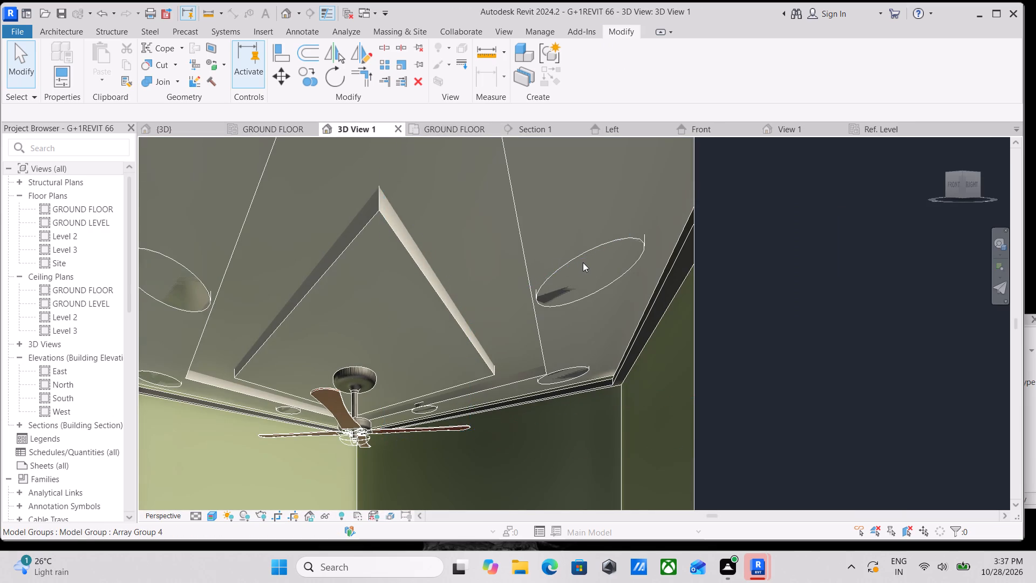
{"action": "scroll", "coordinate": [585, 262], "scroll_direction": "down", "scroll_amount": 1}
{"action": "scroll", "coordinate": [207, 270], "scroll_direction": "up", "scroll_amount": 5}
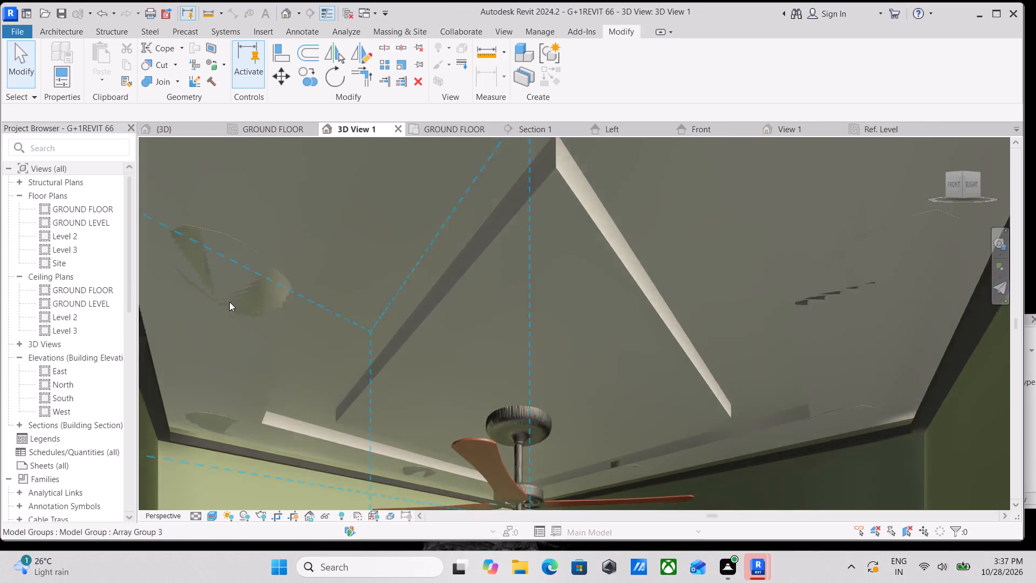
{"action": "scroll", "coordinate": [229, 302], "scroll_direction": "up", "scroll_amount": 1}
{"action": "scroll", "coordinate": [245, 293], "scroll_direction": "down", "scroll_amount": 4}
Select the right band's middle fixture in the ceiling plan and inspect the fixtures in {3D} and 3D View 1.
{"action": "left_click", "coordinate": [272, 124]}
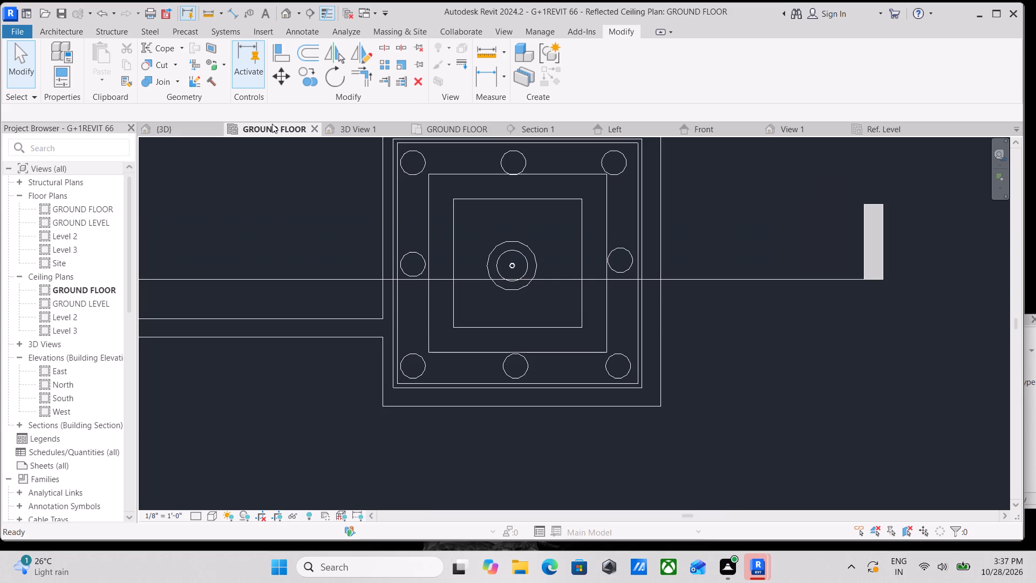
{"action": "left_click", "coordinate": [619, 263]}
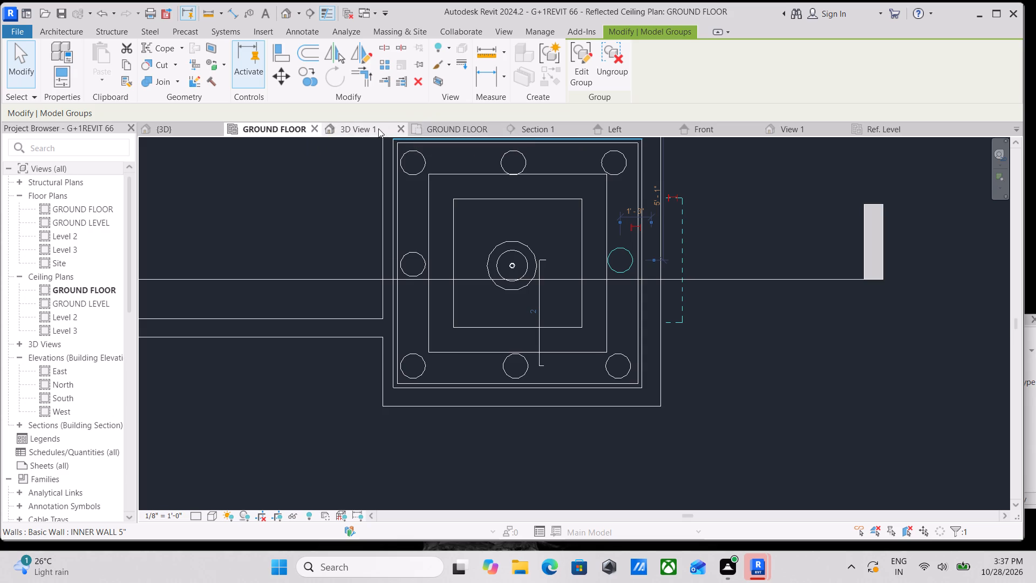
{"action": "left_click", "coordinate": [173, 126]}
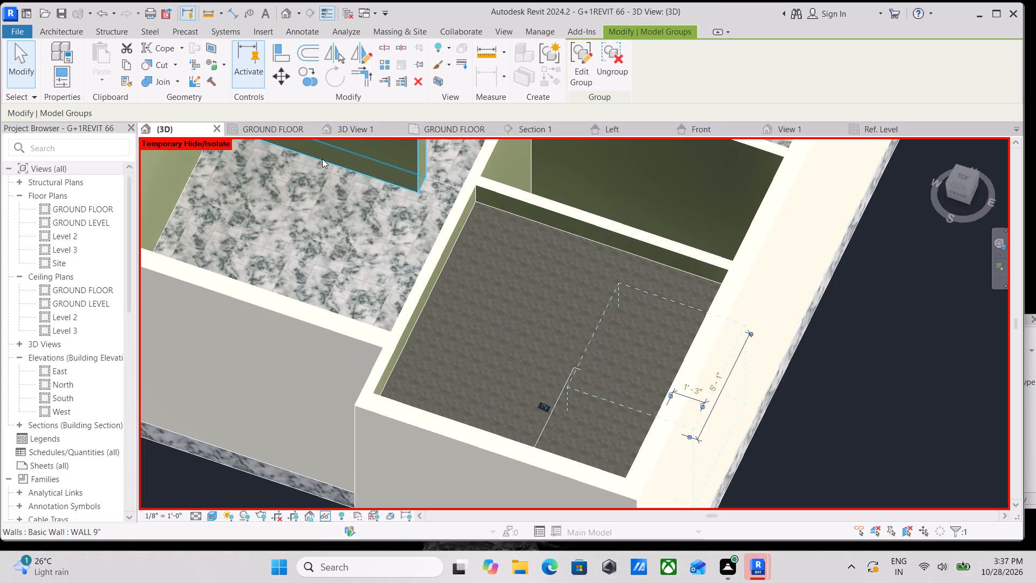
{"action": "left_click", "coordinate": [363, 128]}
{"action": "middle_click_drag", "start_coordinate": [611, 234], "coordinate": [513, 191]}
{"action": "middle_click_drag", "start_coordinate": [222, 258], "coordinate": [406, 238]}
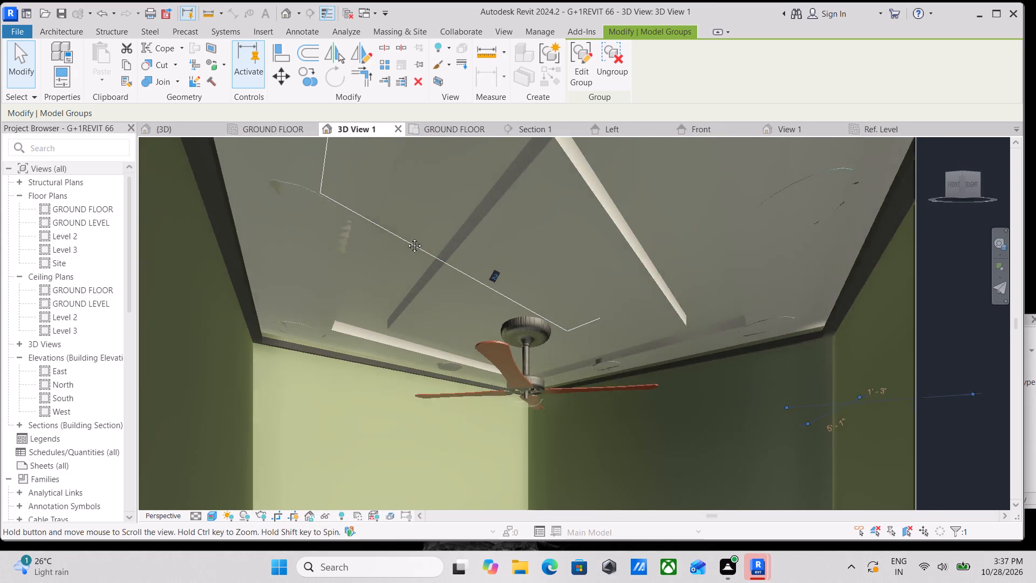
{"action": "middle_click_drag", "start_coordinate": [406, 238], "coordinate": [407, 238]}
{"action": "scroll", "coordinate": [352, 265], "scroll_direction": "up", "scroll_amount": 5}
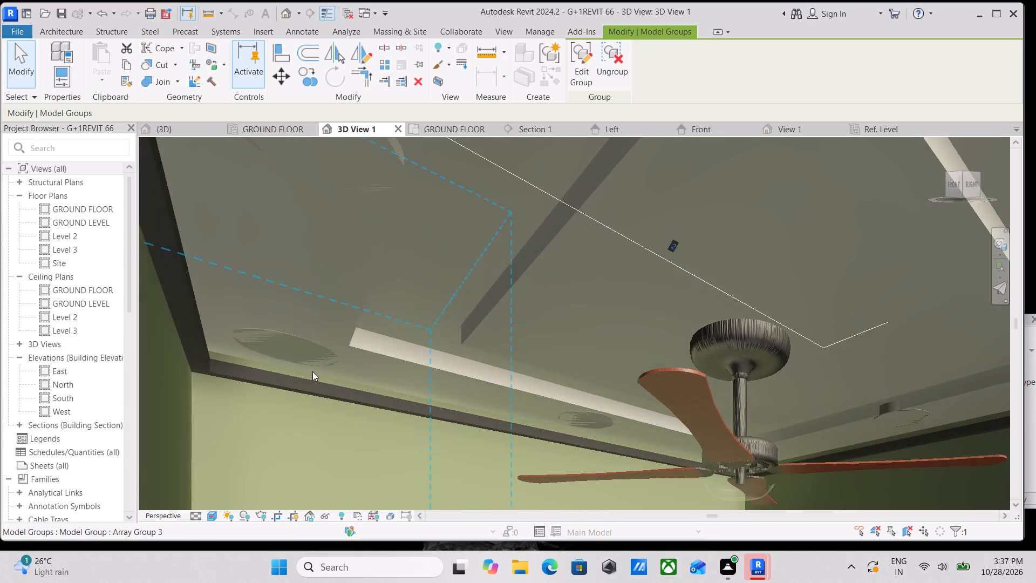
{"action": "scroll", "coordinate": [312, 371], "scroll_direction": "up", "scroll_amount": 7}
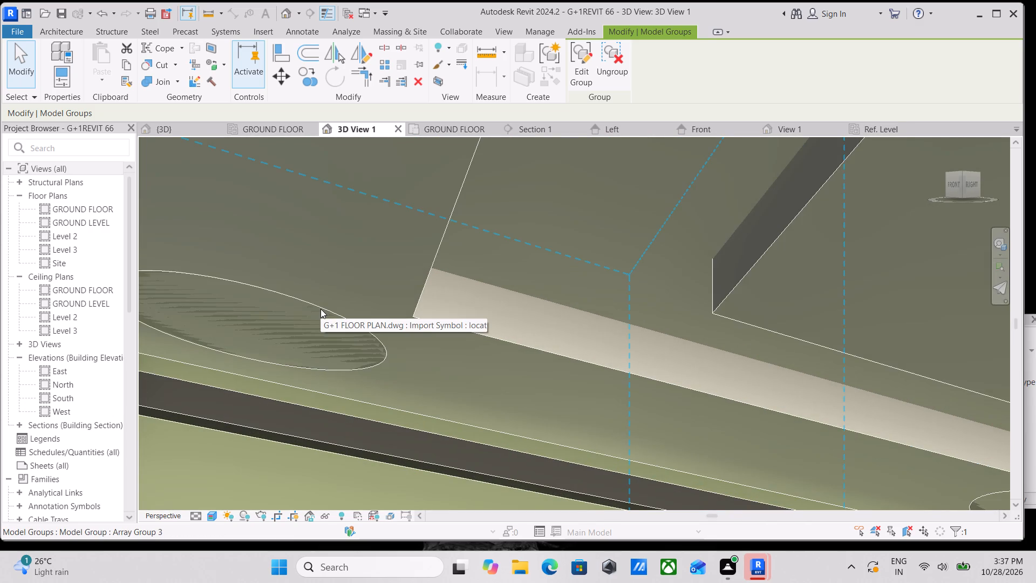
Select all matching light fixture array groups in the 3D View 1 camera view and nudge them slightly downward.
{"action": "left_click", "coordinate": [316, 309], "text": "ctrl"}
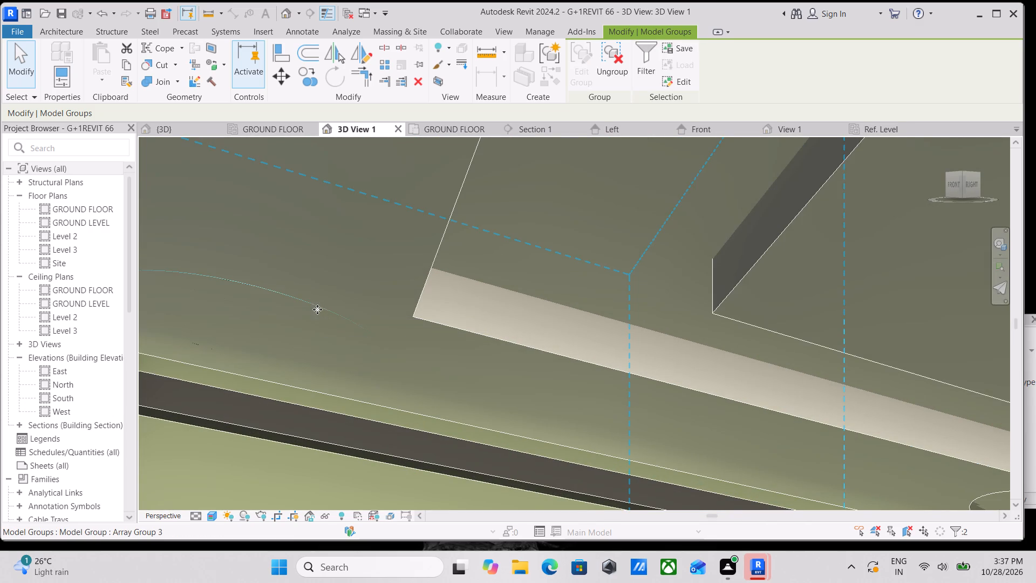
{"action": "scroll", "coordinate": [304, 336], "scroll_direction": "down", "scroll_amount": 2}
{"action": "middle_click_drag", "start_coordinate": [325, 329], "coordinate": [388, 308]}
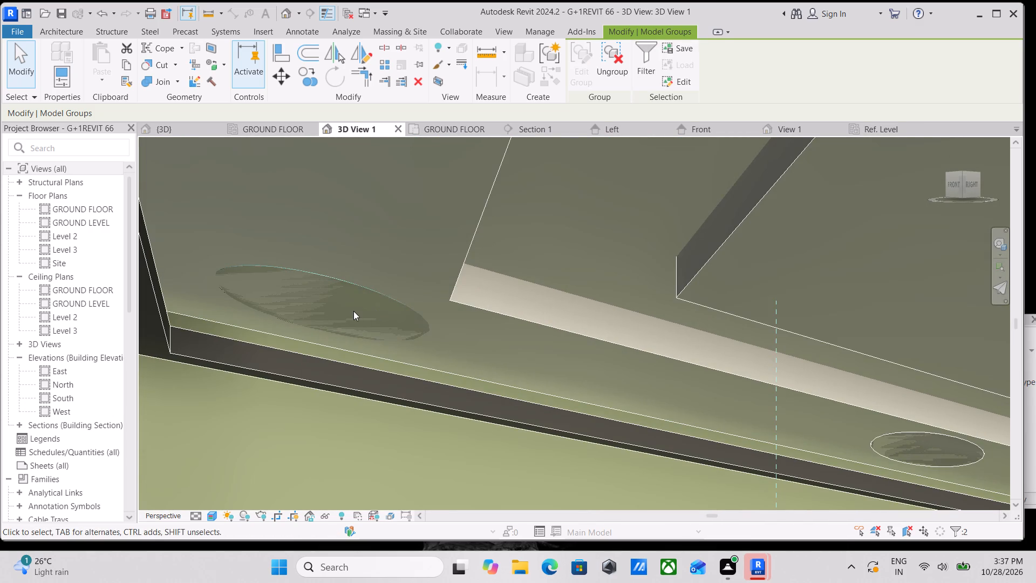
{"action": "type", "text": "SA"}
{"action": "scroll", "coordinate": [360, 310], "scroll_direction": "down", "scroll_amount": 4}
{"action": "scroll", "coordinate": [448, 326], "scroll_direction": "down", "scroll_amount": 1}
{"action": "middle_click_drag", "start_coordinate": [447, 327], "coordinate": [402, 348]}
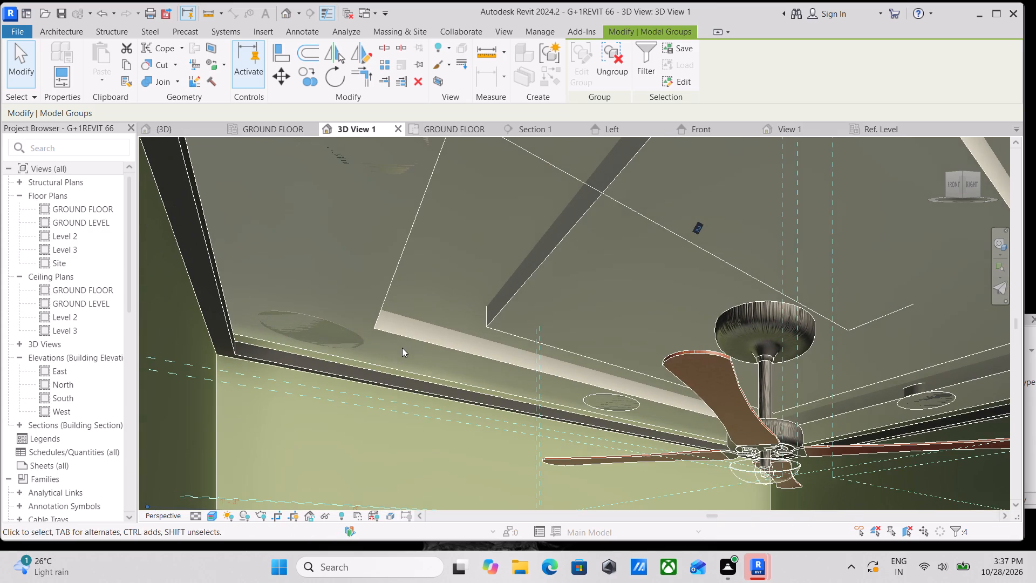
{"action": "scroll", "coordinate": [402, 348], "scroll_direction": "down", "scroll_amount": 3}
{"action": "scroll", "coordinate": [464, 347], "scroll_direction": "down", "scroll_amount": 1}
{"action": "middle_click_drag", "start_coordinate": [464, 347], "coordinate": [384, 376]}
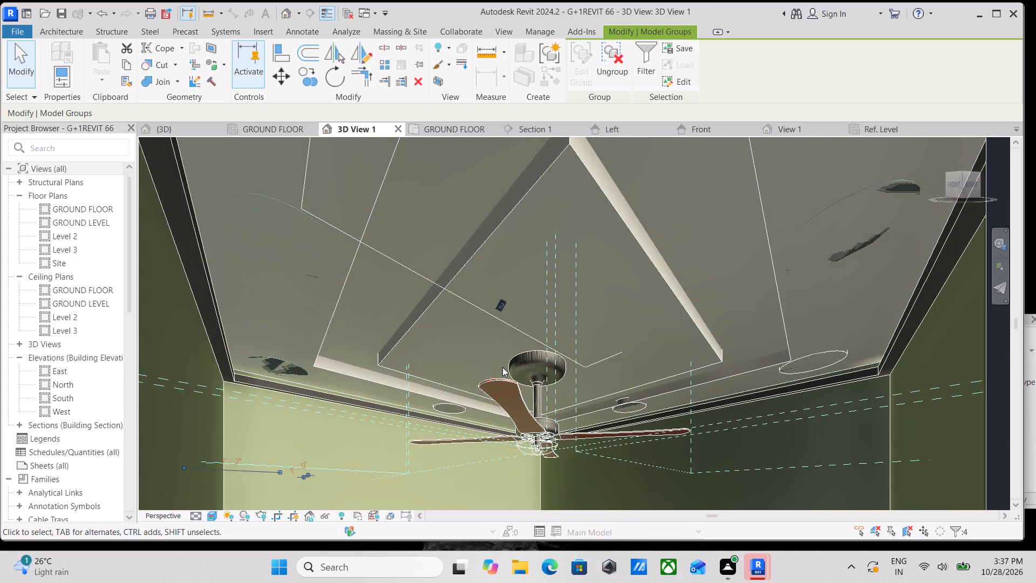
{"action": "key", "text": "Down"}
{"action": "key", "text": "Down"}
{"action": "key", "text": "Down"}
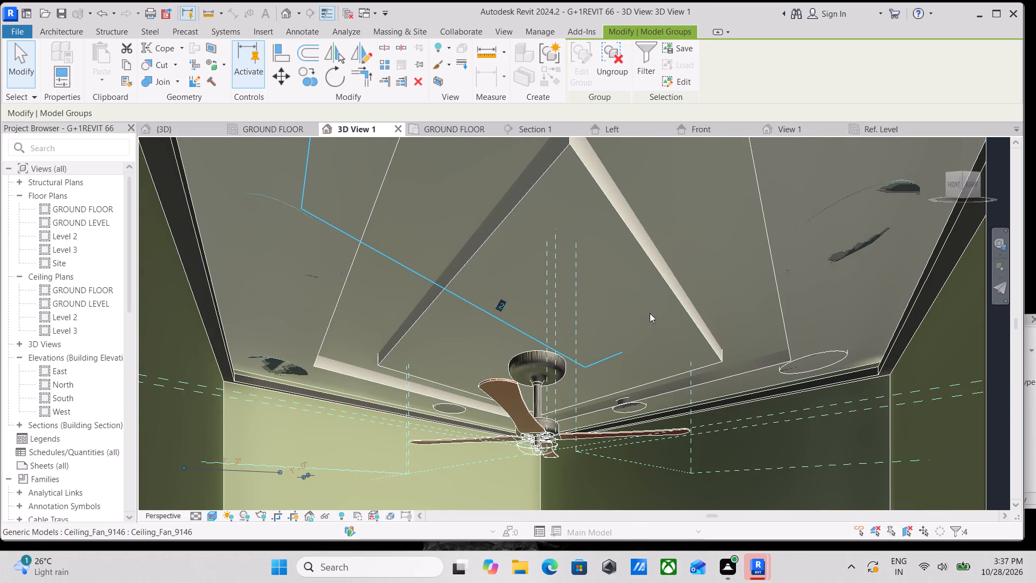
{"action": "key", "text": "Up"}
{"action": "scroll", "coordinate": [803, 214], "scroll_direction": "down", "scroll_amount": 3}
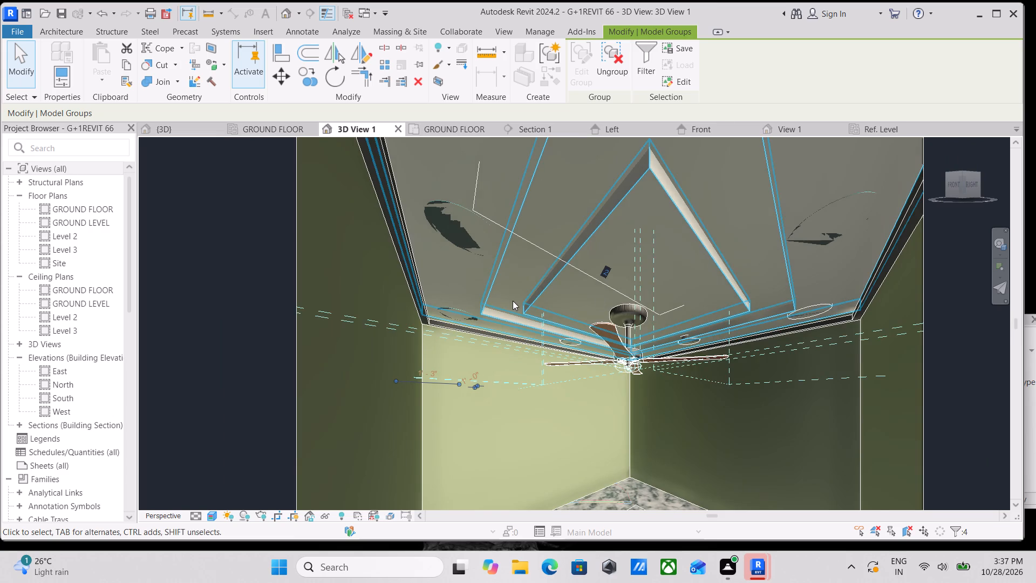
{"action": "key", "text": "Escape"}
{"action": "scroll", "coordinate": [596, 275], "scroll_direction": "down", "scroll_amount": 1}
{"action": "key", "text": "Escape"}
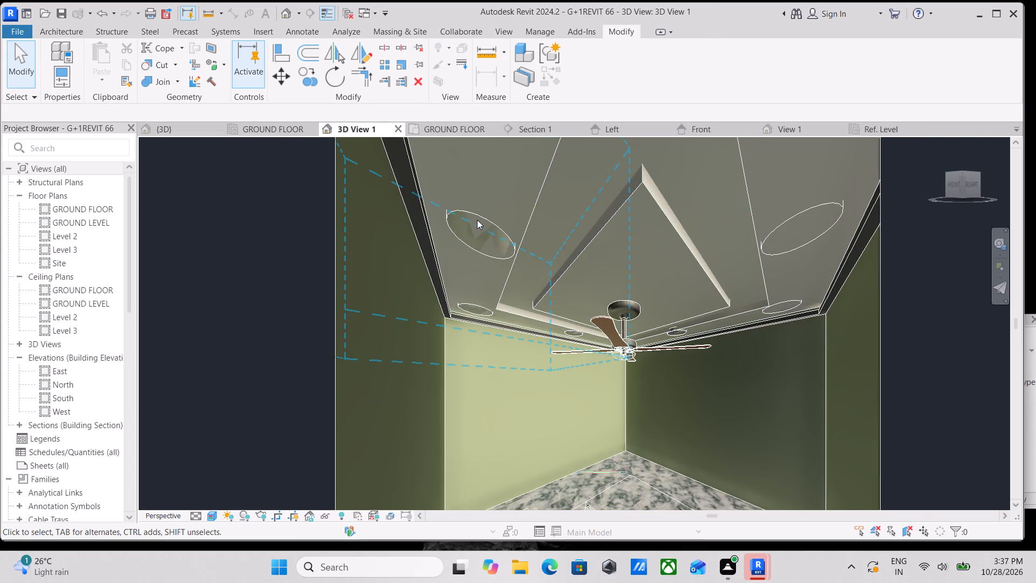
Examine the fixtures in the whole camera view, and check the ceiling layers, perimeter strip and fan in Section 1.
{"action": "left_click", "coordinate": [479, 219]}
{"action": "scroll", "coordinate": [479, 219], "scroll_direction": "down", "scroll_amount": 2}
{"action": "key", "text": "Escape"}
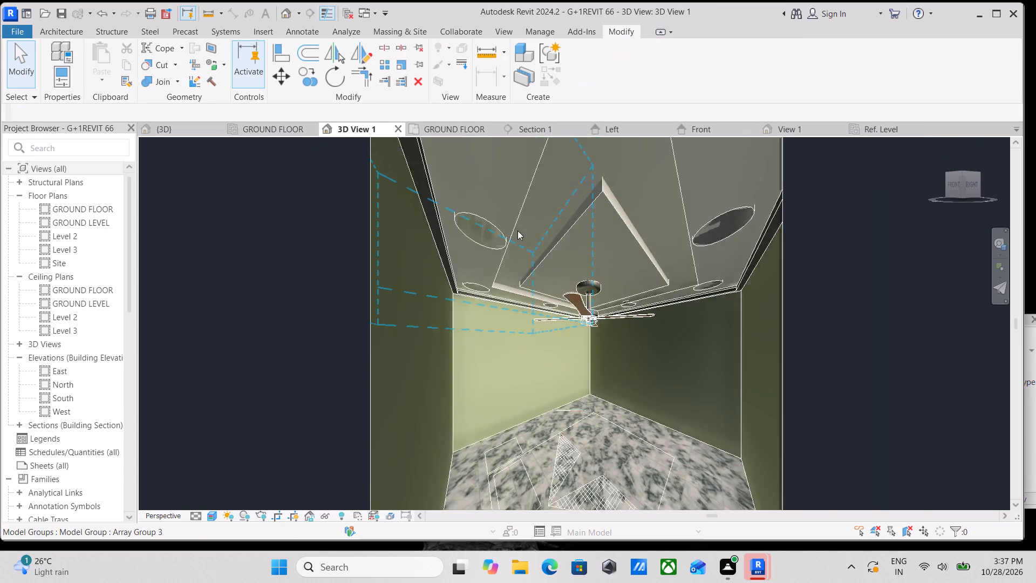
{"action": "scroll", "coordinate": [517, 231], "scroll_direction": "down", "scroll_amount": 2}
{"action": "middle_click_drag", "start_coordinate": [519, 231], "coordinate": [512, 268]}
{"action": "scroll", "coordinate": [523, 264], "scroll_direction": "down", "scroll_amount": 1}
{"action": "middle_click", "coordinate": [523, 264]}
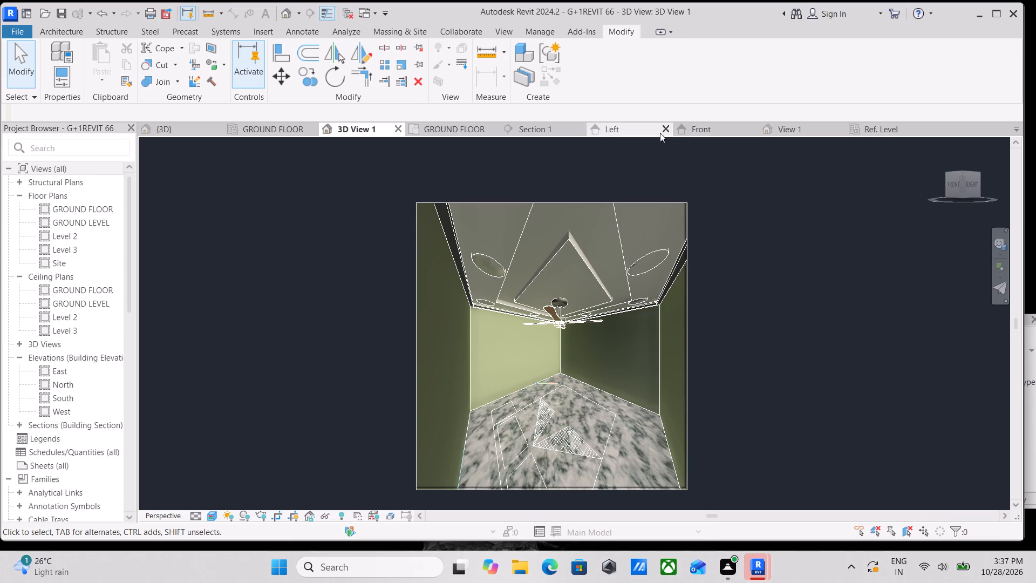
{"action": "left_click", "coordinate": [534, 125]}
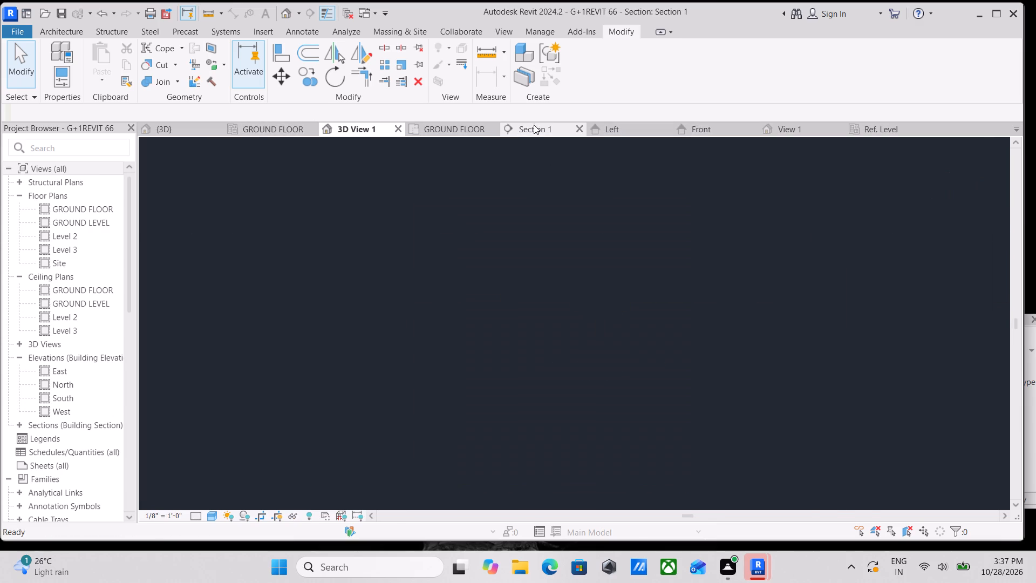
{"action": "middle_click_drag", "start_coordinate": [565, 231], "coordinate": [526, 213]}
{"action": "scroll", "coordinate": [772, 287], "scroll_direction": "up", "scroll_amount": 1}
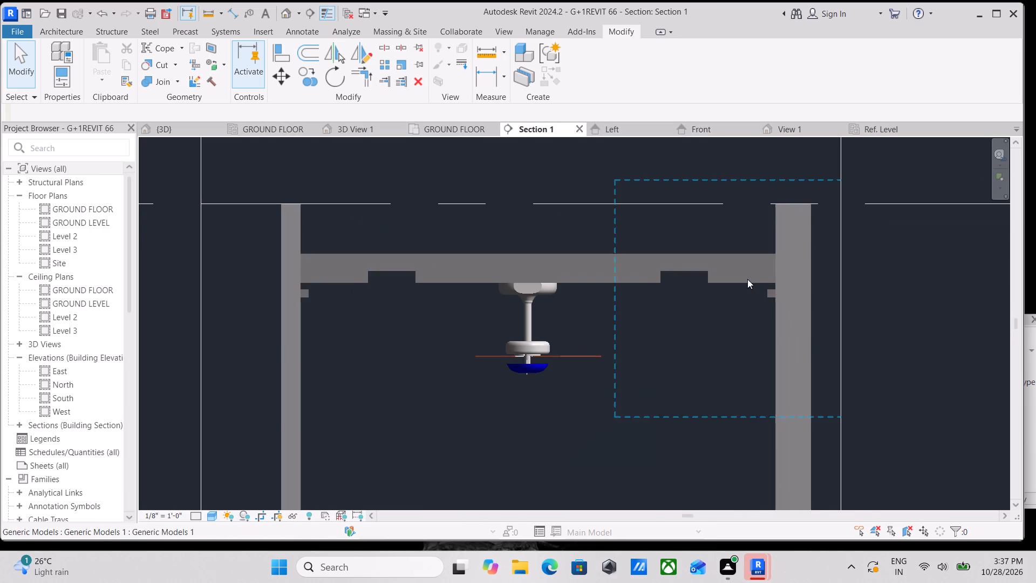
{"action": "left_click", "coordinate": [730, 275]}
{"action": "key", "text": "Escape"}
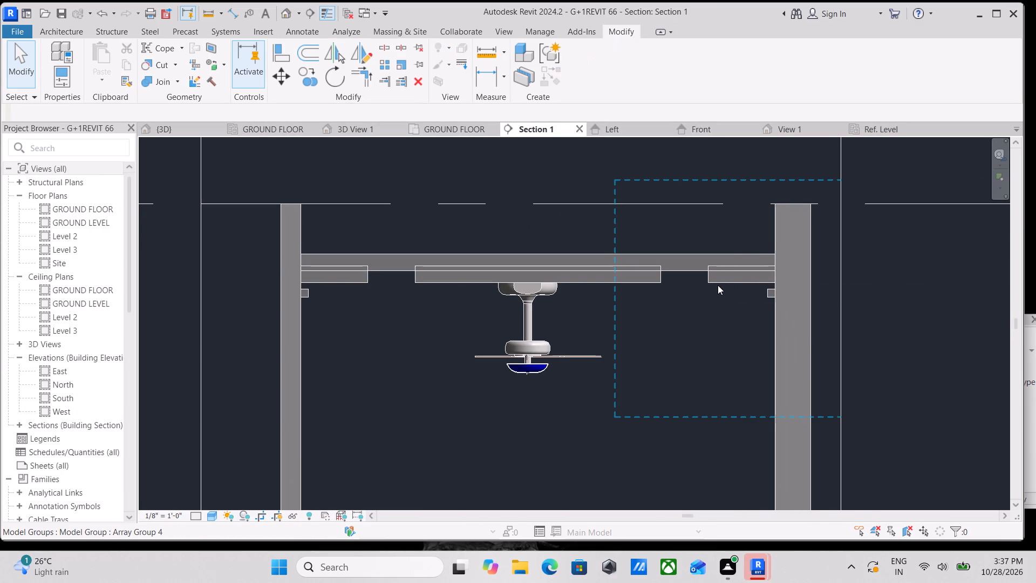
{"action": "left_click", "coordinate": [718, 285]}
{"action": "key", "text": "Escape"}
{"action": "scroll", "coordinate": [722, 285], "scroll_direction": "up", "scroll_amount": 2}
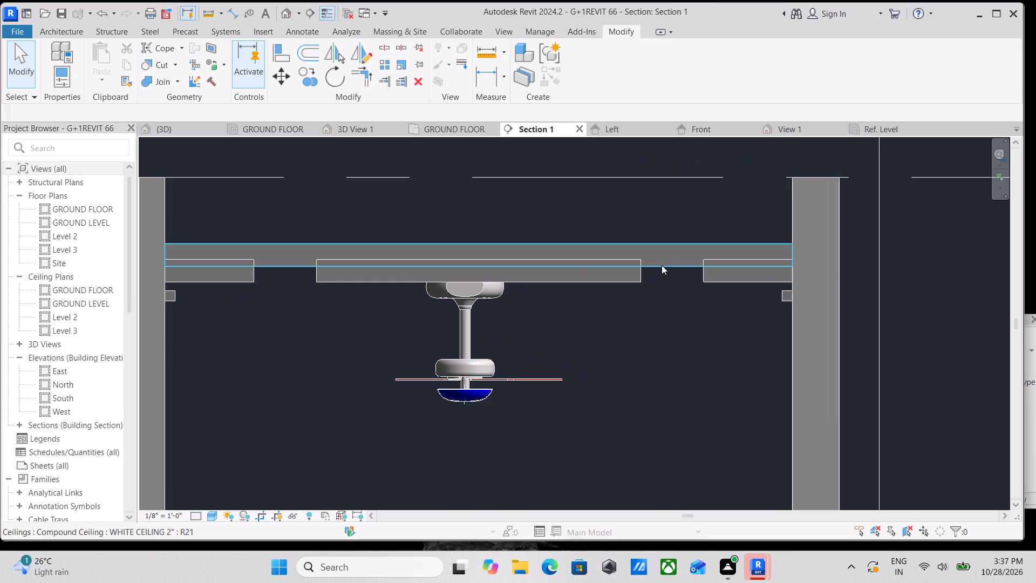
Nudge the upper ceiling slab in Section 1 upward until it is clear of the lower false ceiling pieces.
{"action": "left_click", "coordinate": [662, 265]}
{"action": "scroll", "coordinate": [384, 365], "scroll_direction": "down", "scroll_amount": 4}
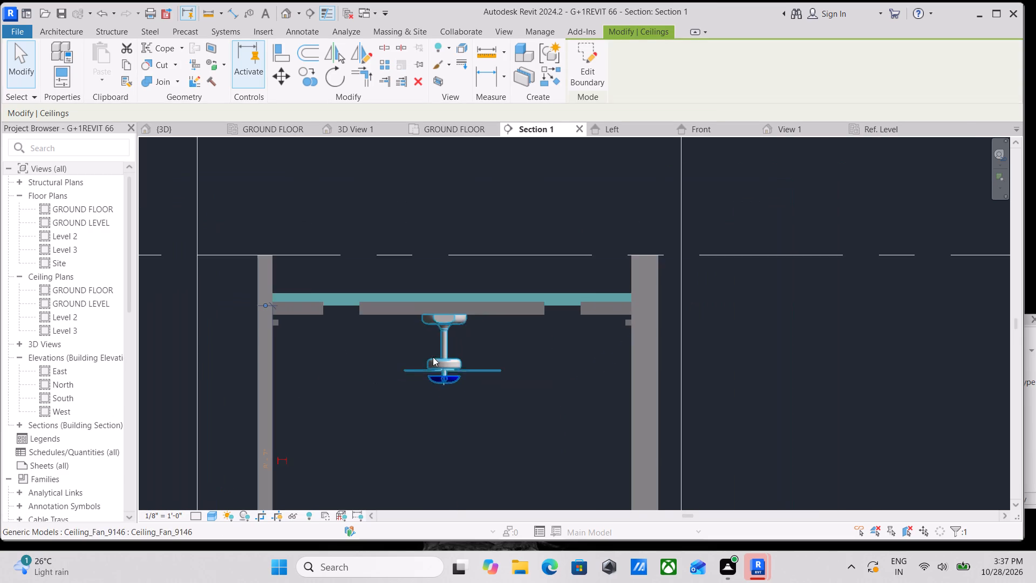
{"action": "key", "text": "Up"}
{"action": "key", "text": "Up"}
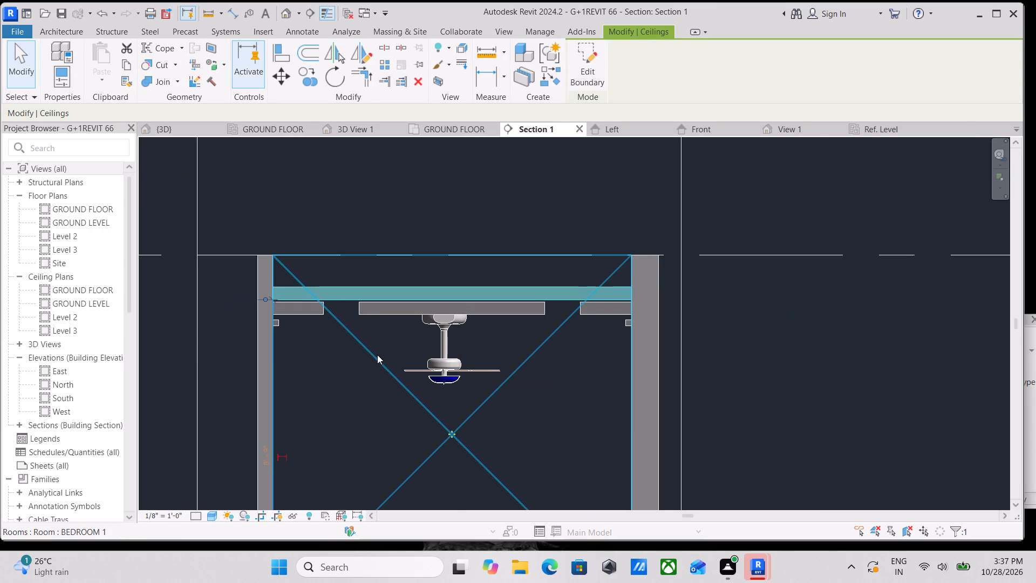
{"action": "key", "text": "Up"}
{"action": "key", "text": "Up"}
{"action": "key", "text": "Up"}
{"action": "key", "text": "Up"}
{"action": "key", "text": "Up"}
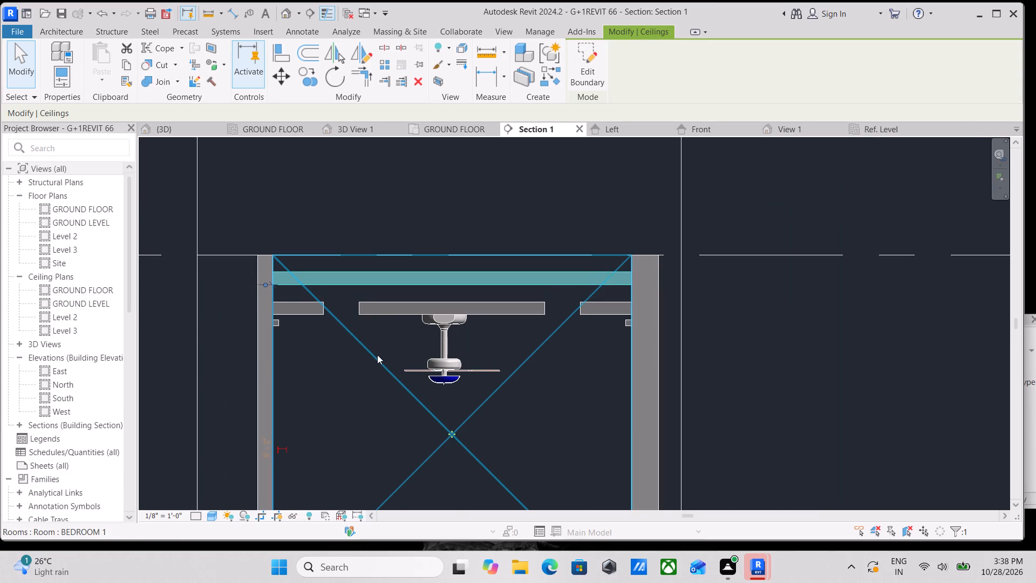
{"action": "key", "text": "Up"}
{"action": "key", "text": "Up"}
{"action": "left_click", "coordinate": [399, 308]}
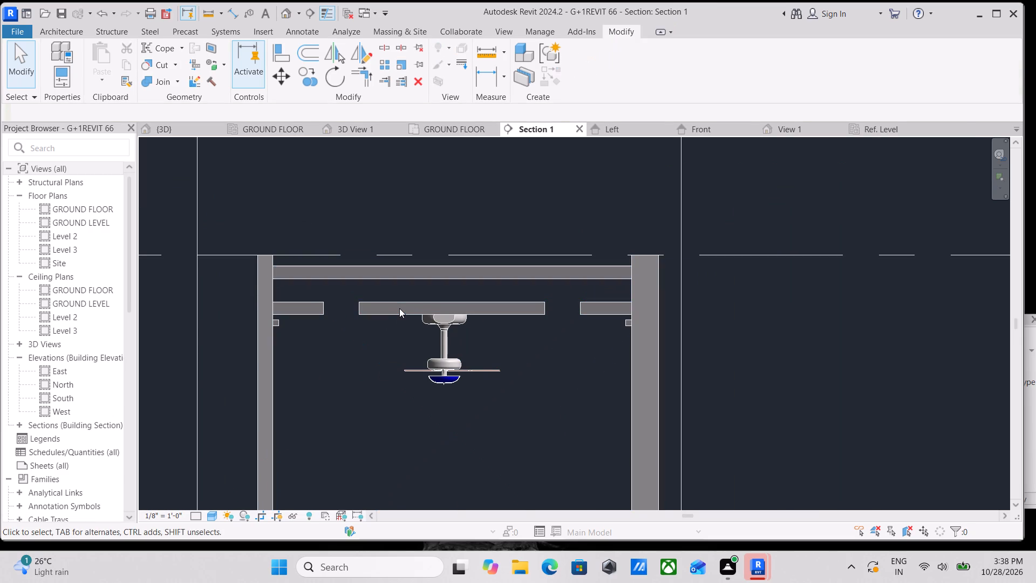
Nudge the upper ceiling slab further up until its top sits just below the dashed level line.
{"action": "scroll", "coordinate": [394, 310], "scroll_direction": "up", "scroll_amount": 2}
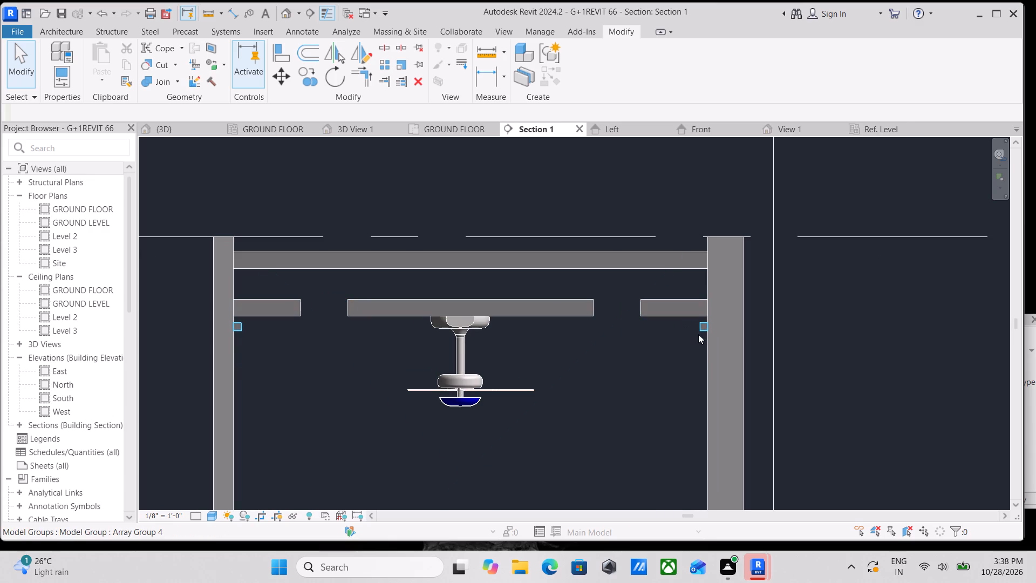
{"action": "left_click", "coordinate": [702, 329]}
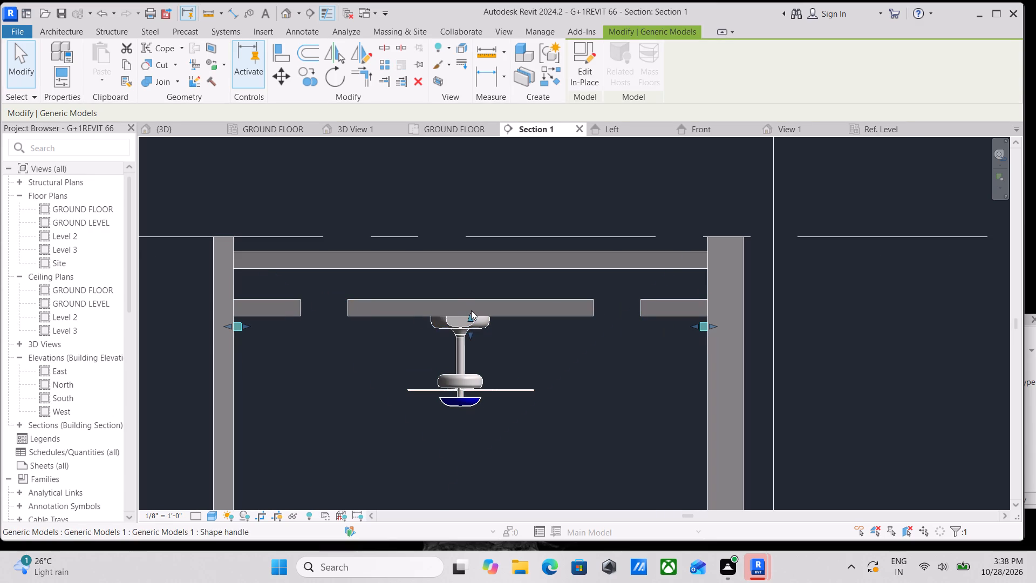
{"action": "left_click", "coordinate": [476, 262]}
{"action": "left_click", "coordinate": [478, 264]}
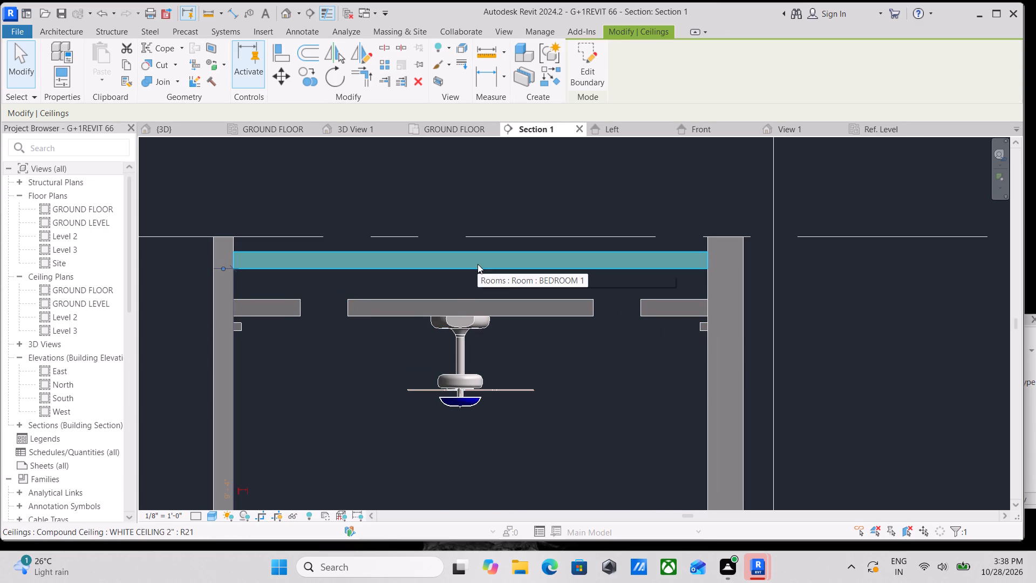
{"action": "key", "text": "Up"}
{"action": "key", "text": "Up"}
{"action": "key", "text": "Up"}
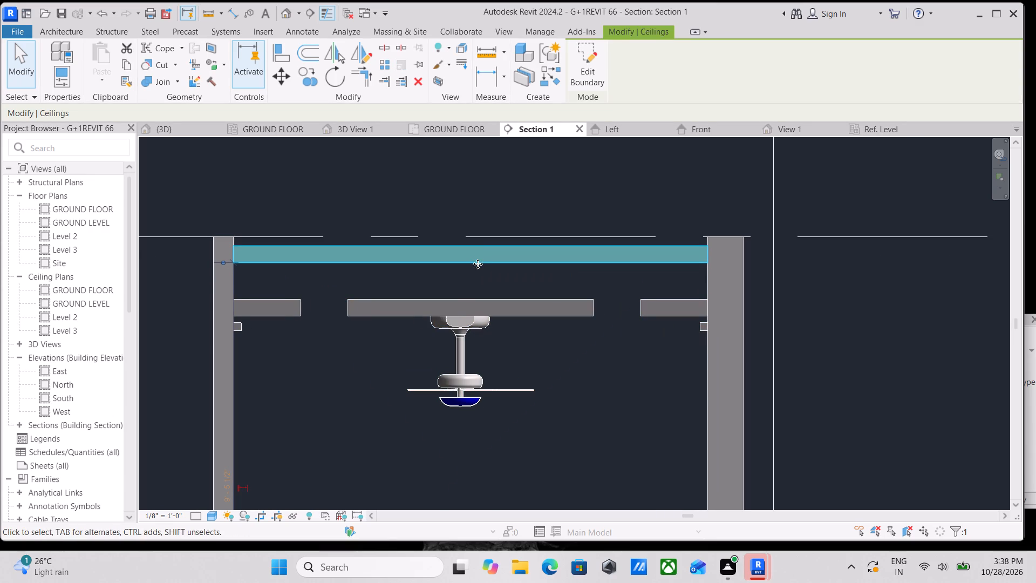
{"action": "key", "text": "Up"}
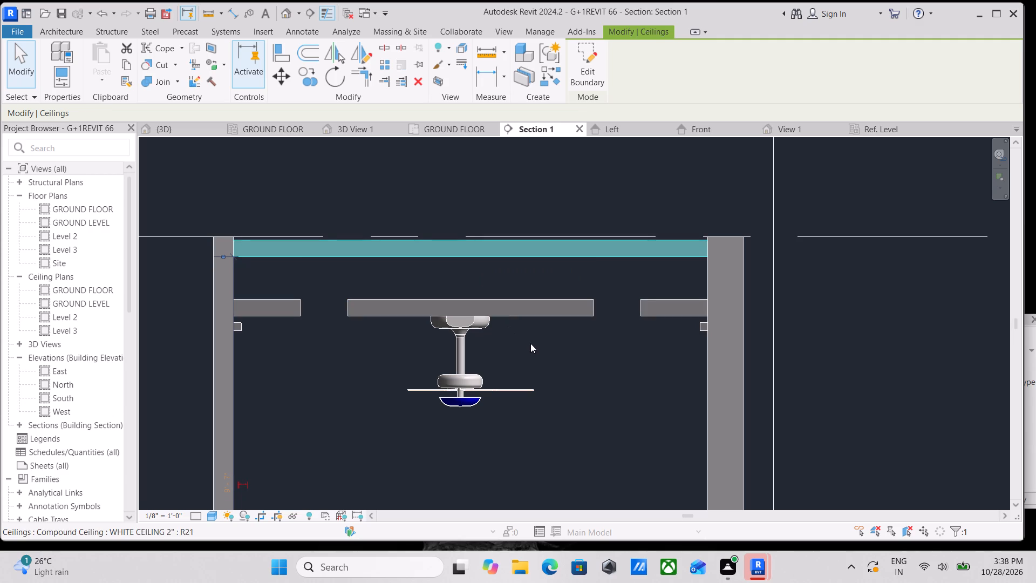
{"action": "key", "text": "Escape"}
Raise the in-place perimeter strip by stretching its top and bottom faces up, leaving a thin strip just below the upper ceiling.
{"action": "left_click", "coordinate": [242, 327]}
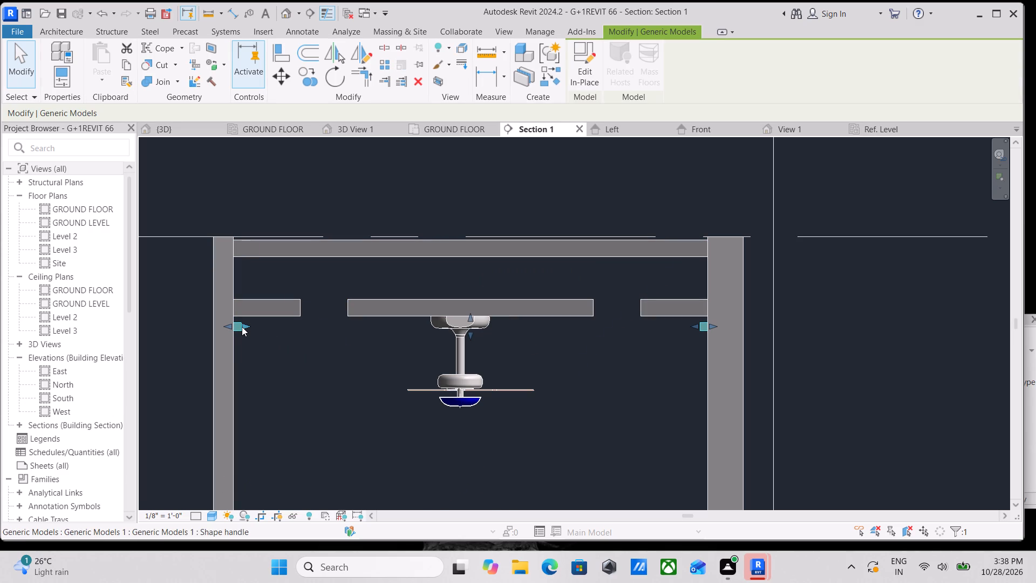
{"action": "key", "text": "Up"}
{"action": "key", "text": "Up"}
{"action": "key", "text": "Up"}
{"action": "key", "text": "Up"}
{"action": "key", "text": "Up"}
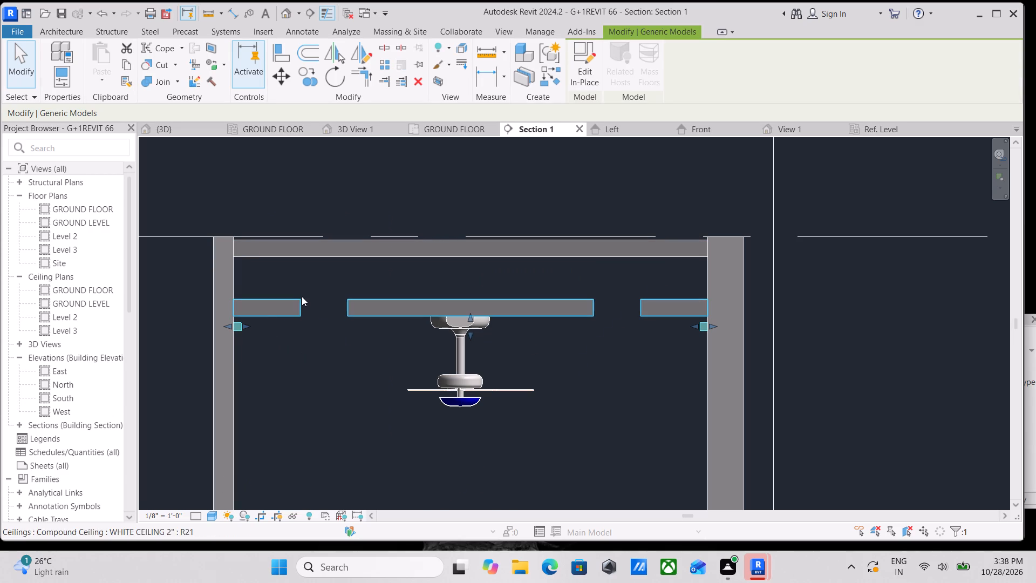
{"action": "key", "text": "Up"}
{"action": "key", "text": "Up"}
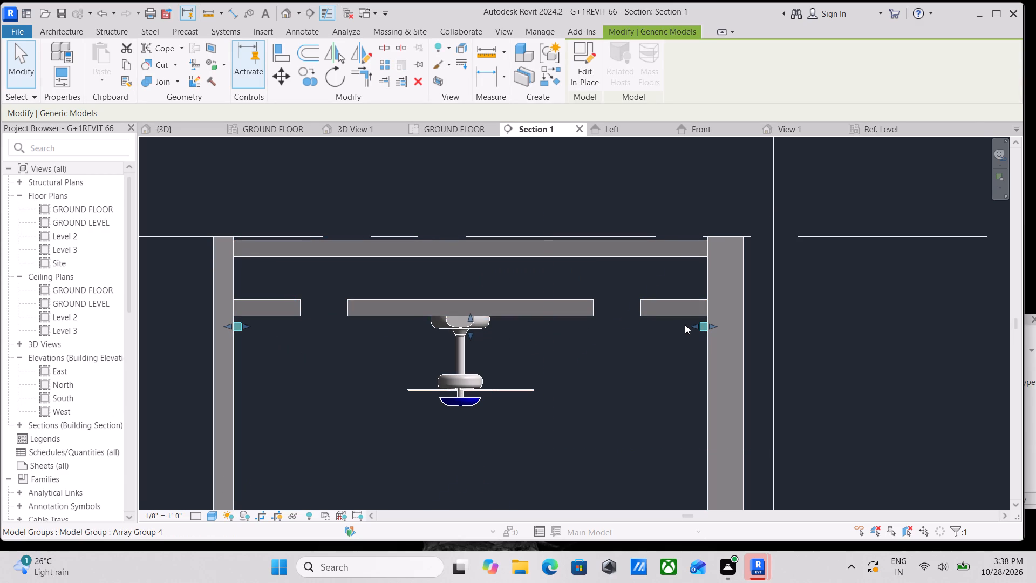
{"action": "scroll", "coordinate": [699, 315], "scroll_direction": "up", "scroll_amount": 2}
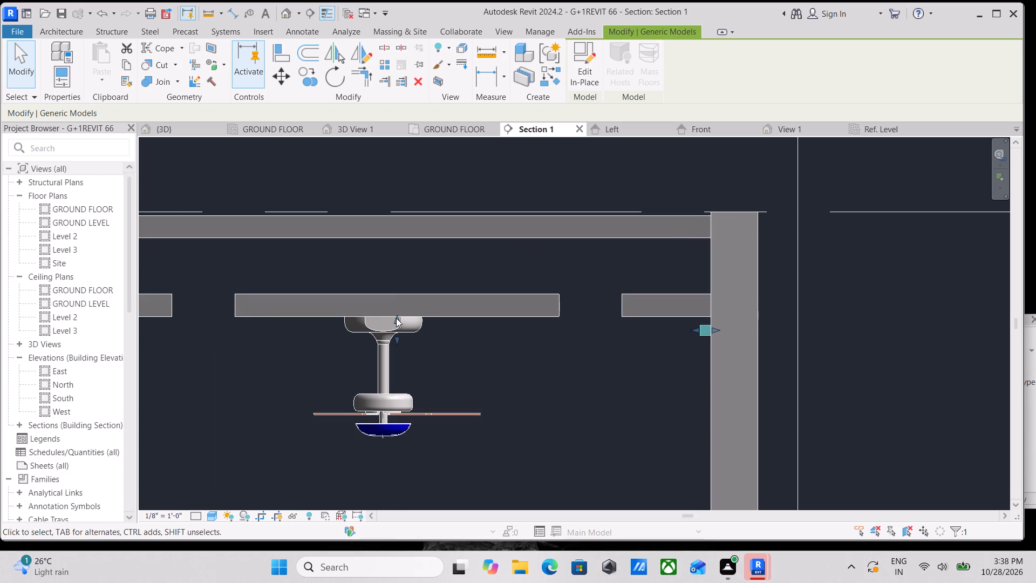
{"action": "left_click_drag", "start_coordinate": [396, 318], "coordinate": [397, 248]}
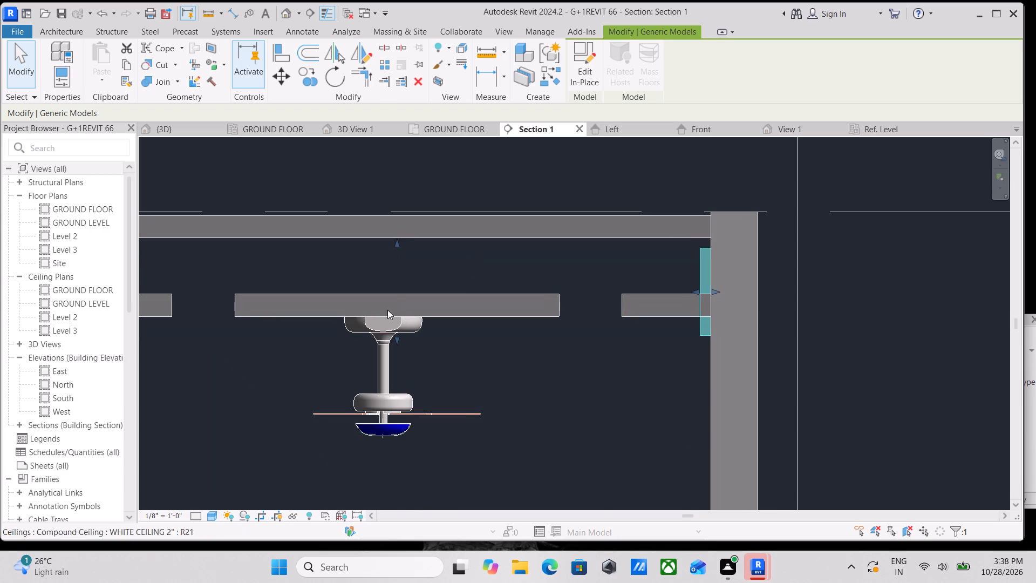
{"action": "left_click_drag", "start_coordinate": [395, 338], "coordinate": [397, 265]}
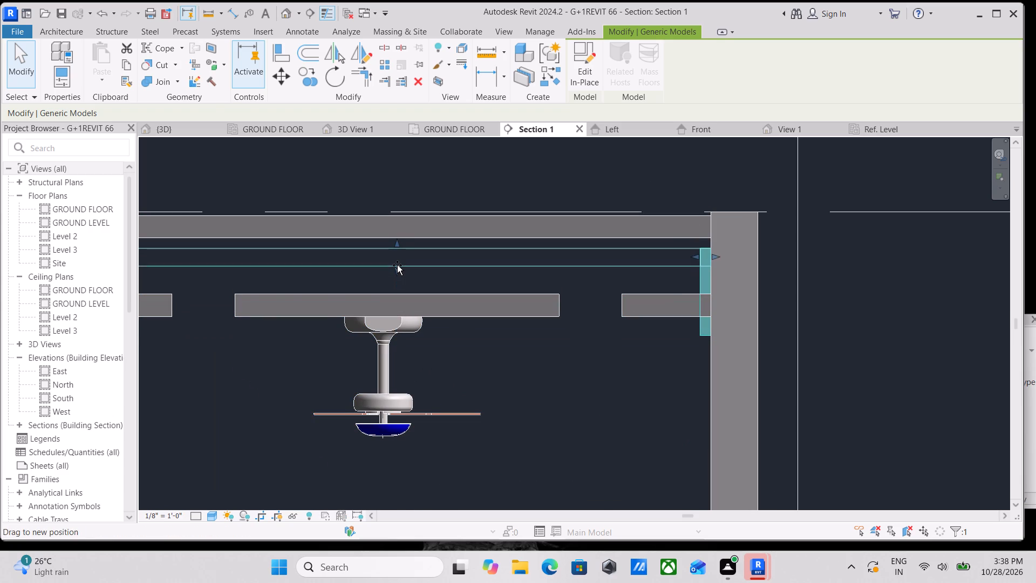
{"action": "left_click_drag", "start_coordinate": [397, 265], "coordinate": [396, 254]}
{"action": "middle_click_drag", "start_coordinate": [399, 278], "coordinate": [585, 286]}
{"action": "middle_click_drag", "start_coordinate": [440, 309], "coordinate": [502, 330]}
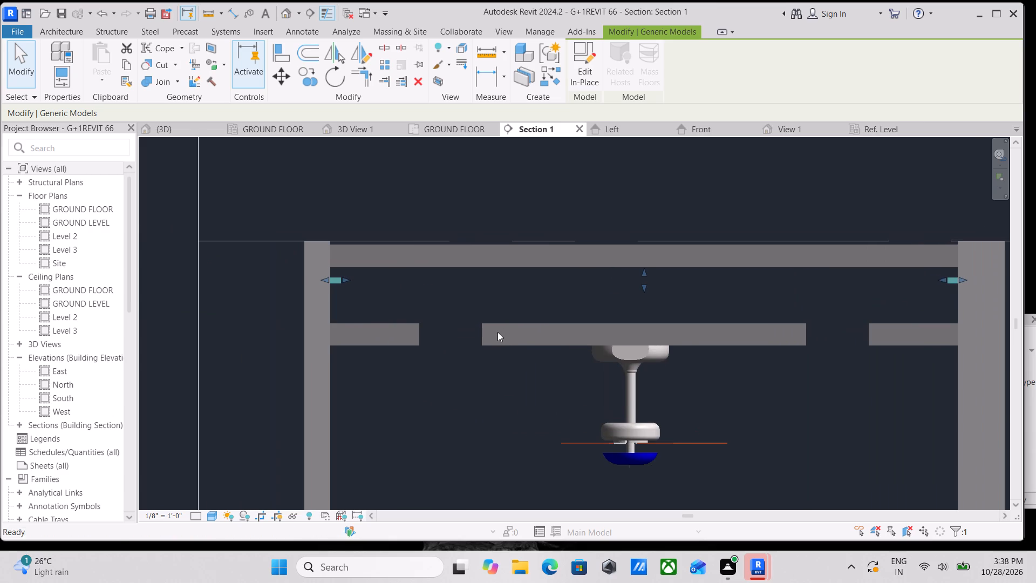
Nudge the lower false ceiling with its hosted fan upward until it sits just below the perimeter strip.
{"action": "left_click", "coordinate": [488, 328]}
{"action": "key", "text": "Up"}
{"action": "key", "text": "Up"}
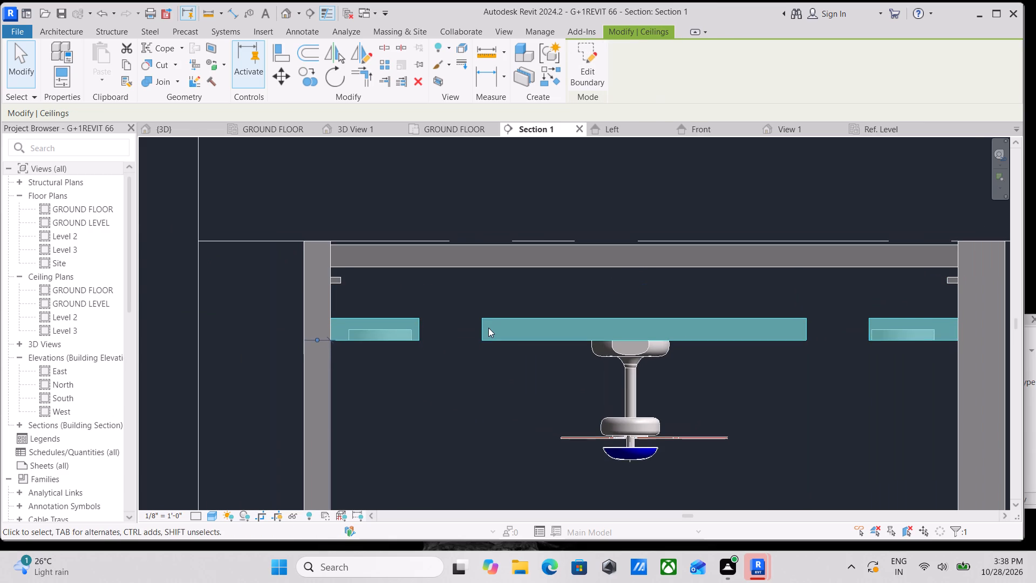
{"action": "key", "text": "Up"}
{"action": "key", "text": "Up"}
{"action": "key", "text": "Up"}
{"action": "key", "text": "Up"}
{"action": "key", "text": "Up"}
{"action": "key", "text": "Up"}
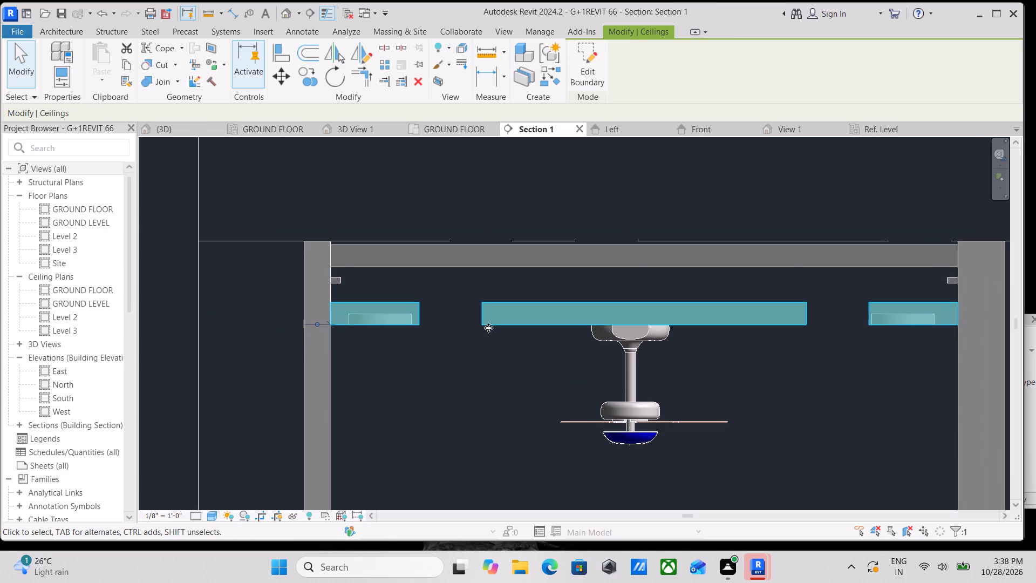
{"action": "key", "text": "Up"}
{"action": "key", "text": "Up"}
{"action": "key", "text": "Up"}
{"action": "key", "text": "Up"}
{"action": "key", "text": "Up"}
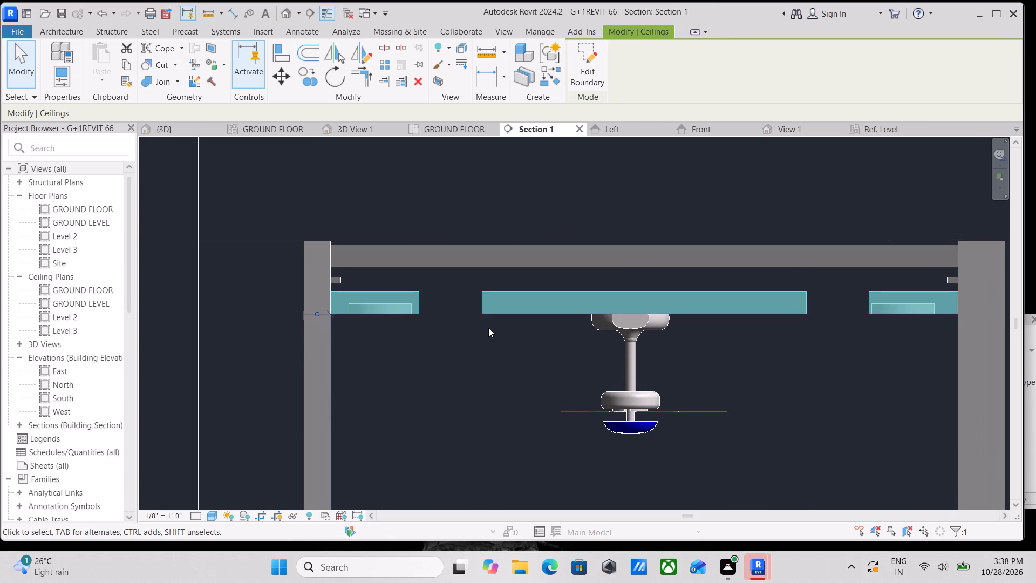
{"action": "key", "text": "Up"}
{"action": "key", "text": "Up"}
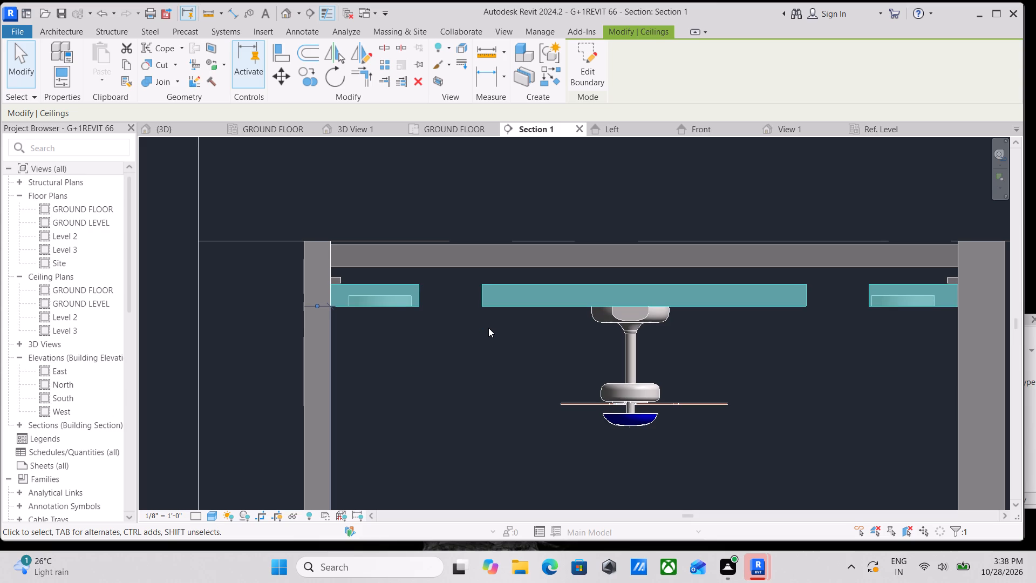
{"action": "key", "text": "Down"}
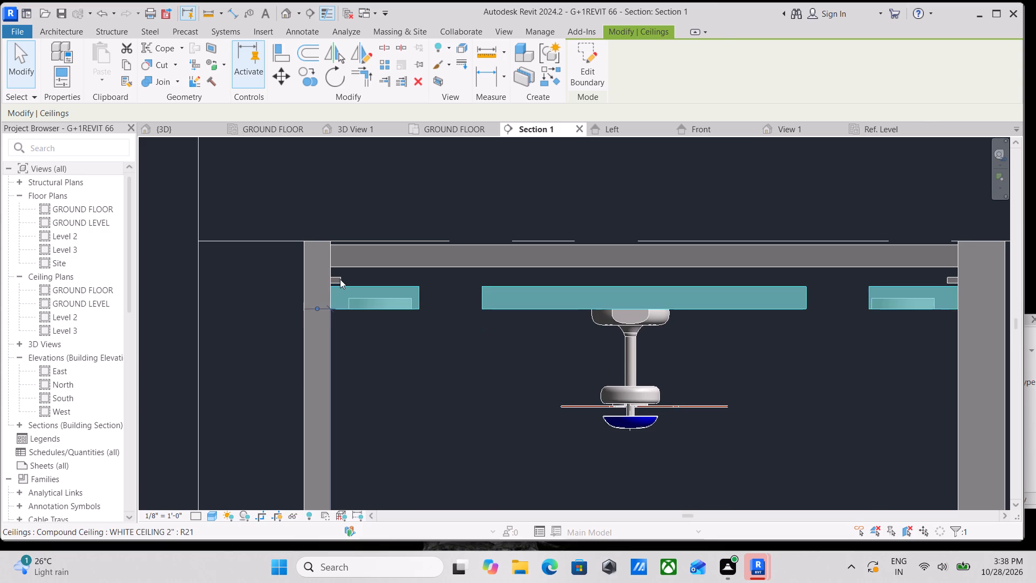
Raise the in-place perimeter strip in Section 1 by stretching its top and bottom faces up, keeping it thin beneath the upper ceiling.
{"action": "left_click", "coordinate": [337, 279]}
{"action": "middle_click_drag", "start_coordinate": [344, 346], "coordinate": [318, 357]}
{"action": "middle_click_drag", "start_coordinate": [363, 339], "coordinate": [252, 377]}
{"action": "scroll", "coordinate": [449, 321], "scroll_direction": "up", "scroll_amount": 2}
{"action": "scroll", "coordinate": [552, 323], "scroll_direction": "up", "scroll_amount": 2}
{"action": "left_click_drag", "start_coordinate": [517, 326], "coordinate": [517, 320]}
{"action": "left_click_drag", "start_coordinate": [517, 342], "coordinate": [517, 336]}
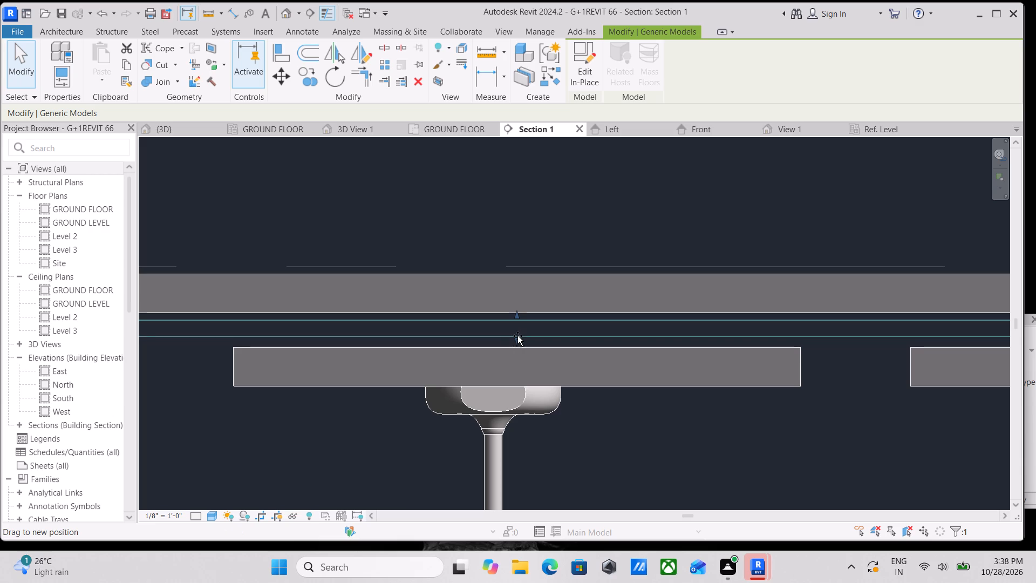
{"action": "left_click_drag", "start_coordinate": [517, 336], "coordinate": [516, 328]}
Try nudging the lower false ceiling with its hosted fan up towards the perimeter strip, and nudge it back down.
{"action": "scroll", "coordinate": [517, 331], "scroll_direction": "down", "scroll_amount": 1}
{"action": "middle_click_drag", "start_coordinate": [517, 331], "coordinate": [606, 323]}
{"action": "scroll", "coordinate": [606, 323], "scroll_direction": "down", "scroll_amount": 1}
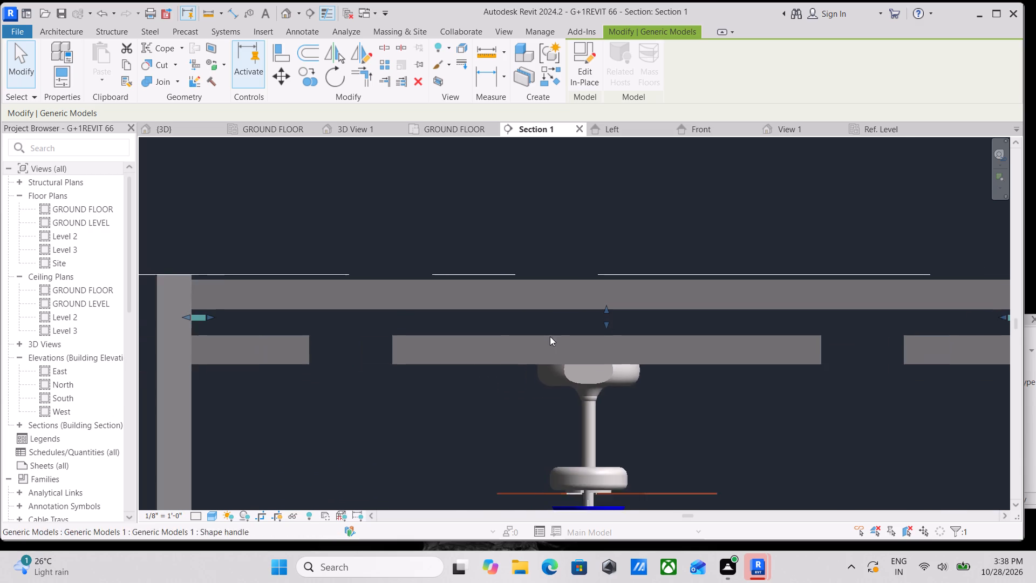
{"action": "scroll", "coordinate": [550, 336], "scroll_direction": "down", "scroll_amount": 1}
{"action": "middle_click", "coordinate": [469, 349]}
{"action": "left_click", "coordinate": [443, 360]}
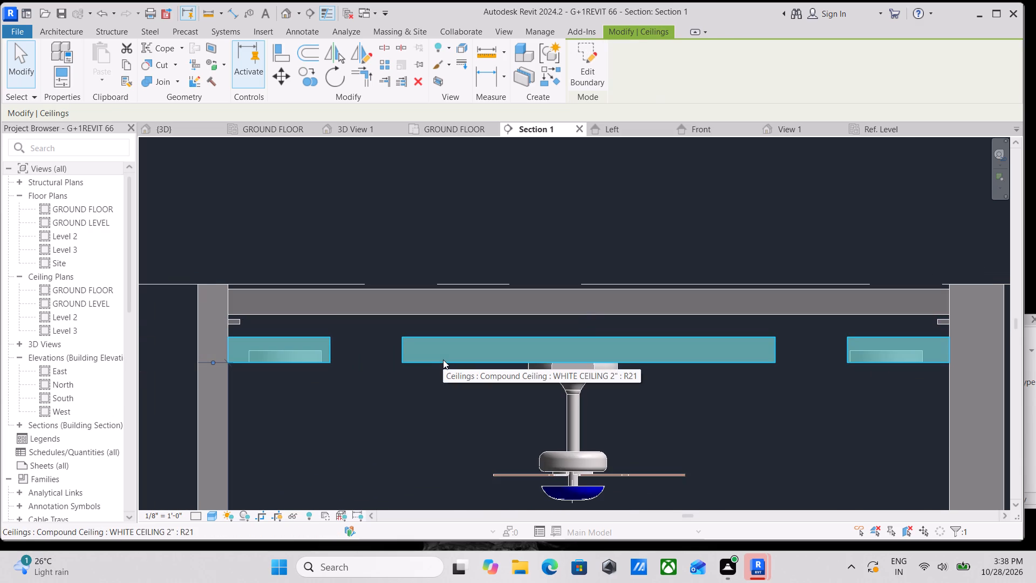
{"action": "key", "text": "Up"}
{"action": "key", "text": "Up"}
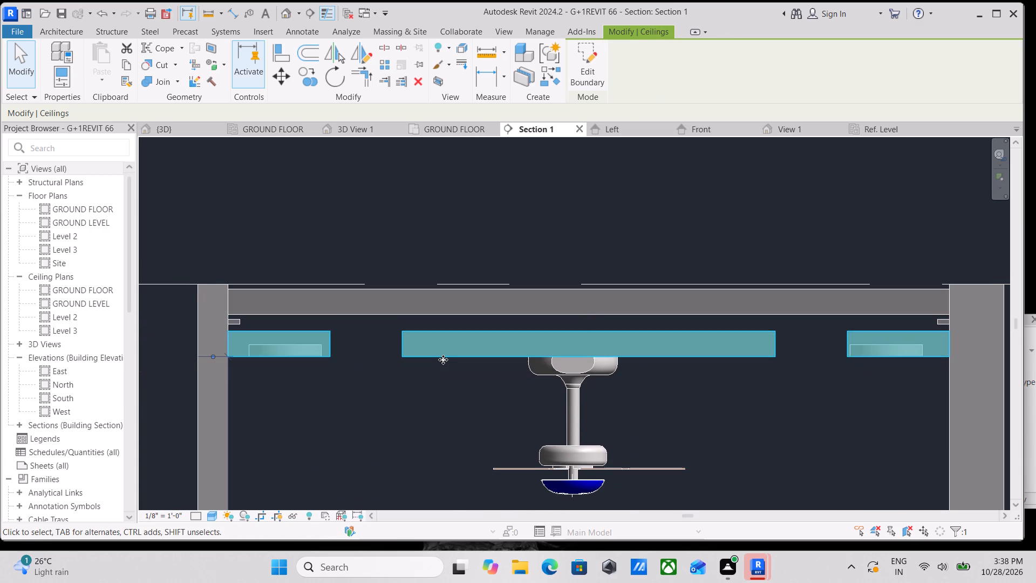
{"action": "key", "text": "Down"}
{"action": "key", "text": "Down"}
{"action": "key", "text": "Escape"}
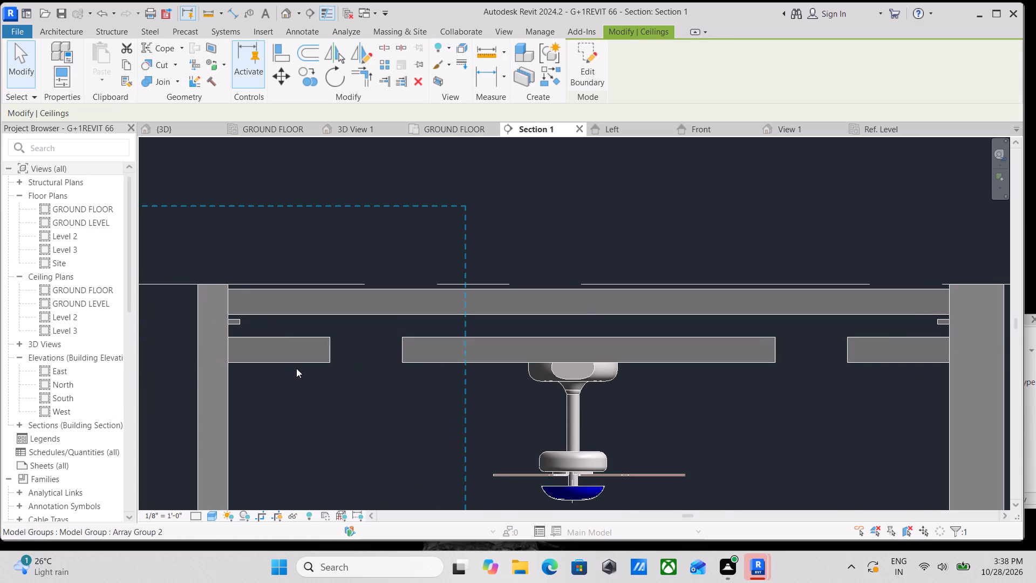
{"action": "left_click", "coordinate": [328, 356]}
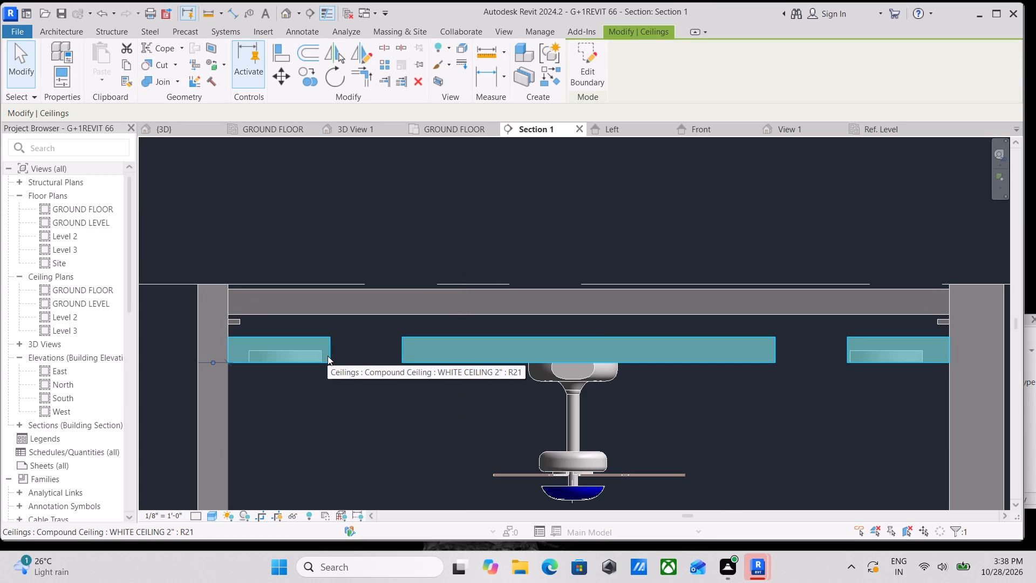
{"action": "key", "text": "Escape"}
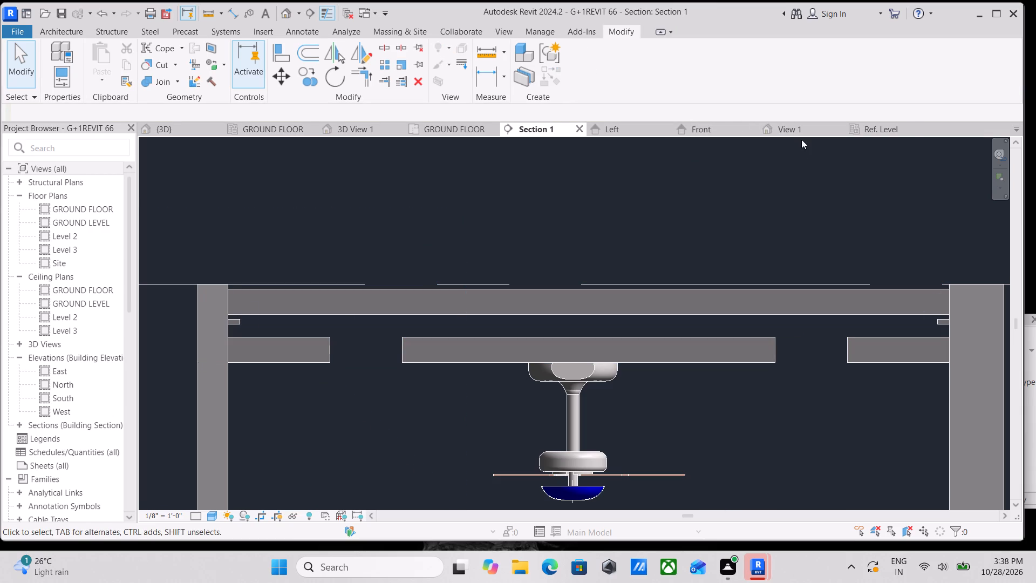
Switch to the interior camera view 3D View 1 and check the bedroom's ceiling layers and lights.
{"action": "left_click", "coordinate": [782, 128]}
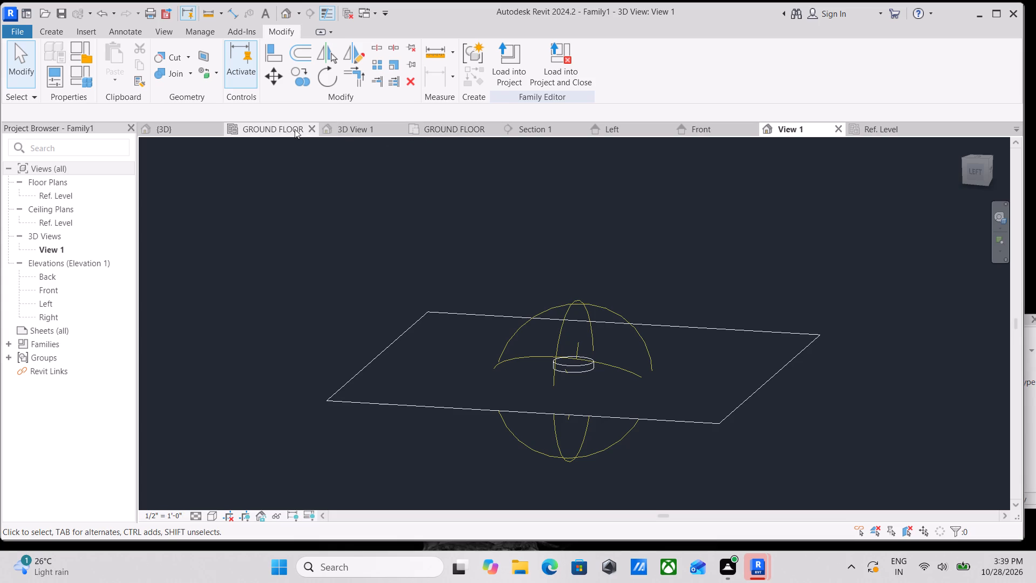
{"action": "left_click", "coordinate": [420, 127]}
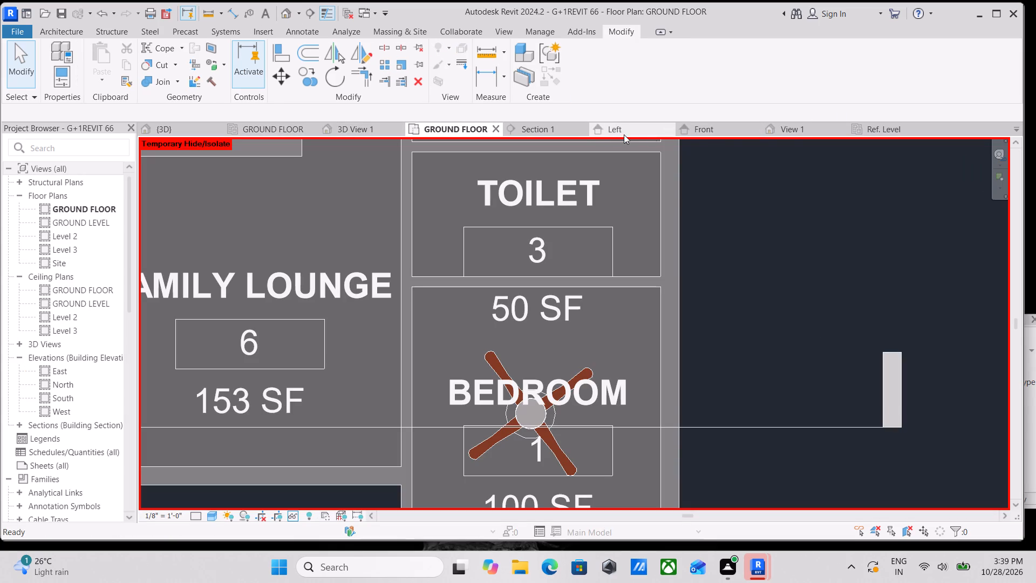
{"action": "left_click", "coordinate": [776, 128]}
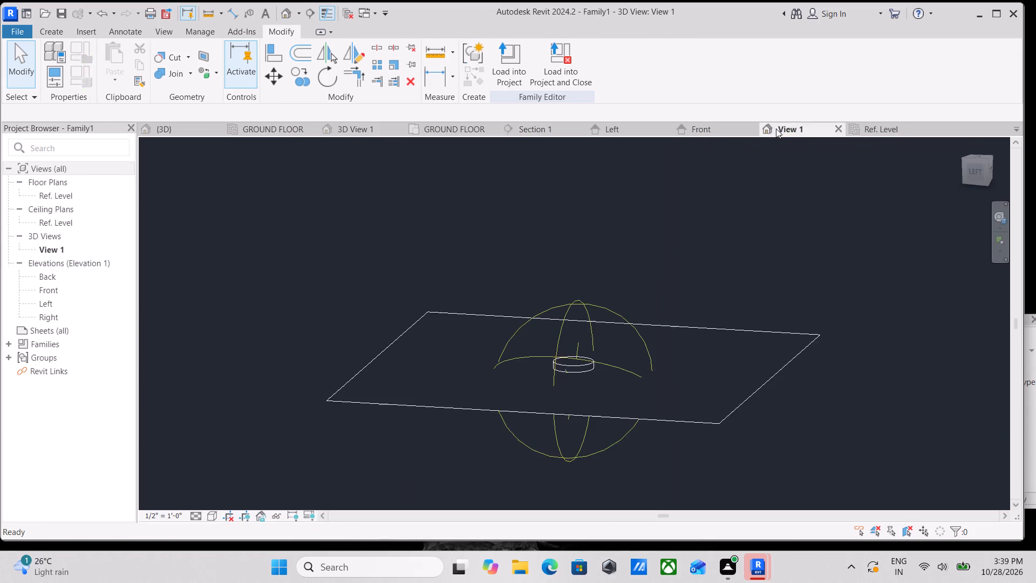
{"action": "left_click", "coordinate": [864, 128]}
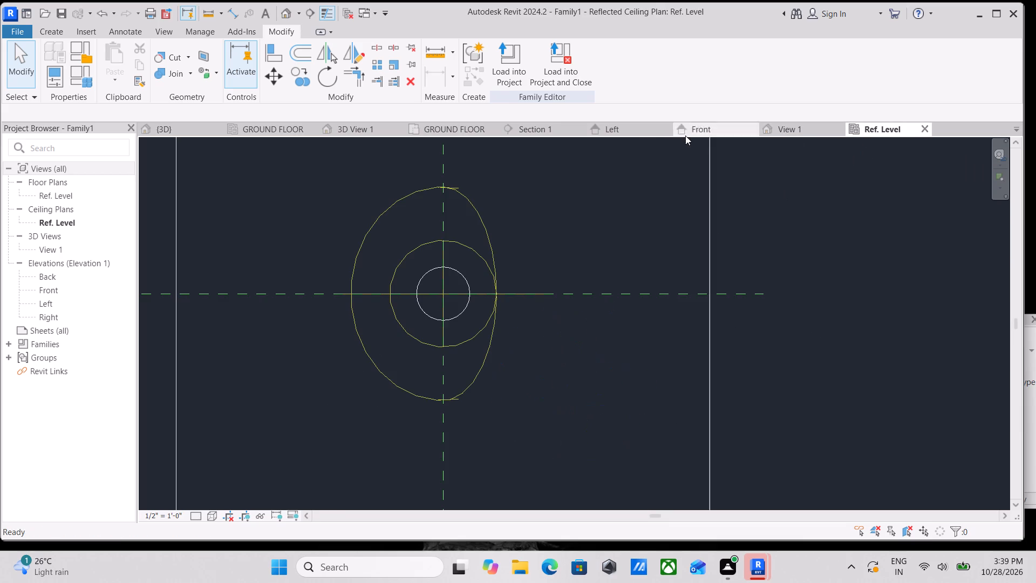
{"action": "left_click", "coordinate": [363, 130]}
{"action": "scroll", "coordinate": [445, 312], "scroll_direction": "down", "scroll_amount": 1}
{"action": "middle_click_drag", "start_coordinate": [445, 312], "coordinate": [472, 304]}
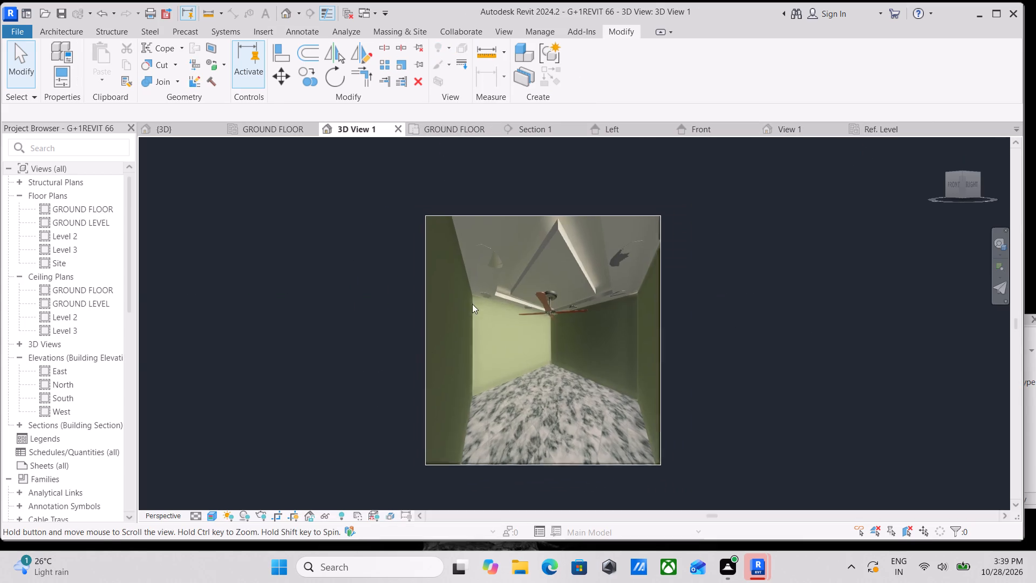
{"action": "middle_click_drag", "start_coordinate": [472, 304], "coordinate": [470, 304]}
{"action": "scroll", "coordinate": [516, 289], "scroll_direction": "up", "scroll_amount": 2}
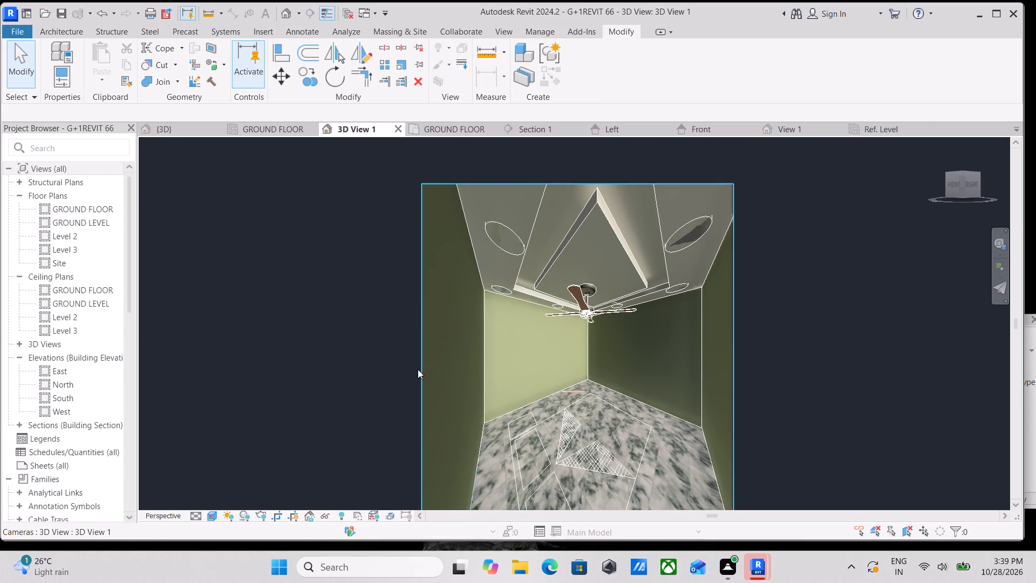
{"action": "left_click_drag", "start_coordinate": [417, 369], "coordinate": [397, 372]}
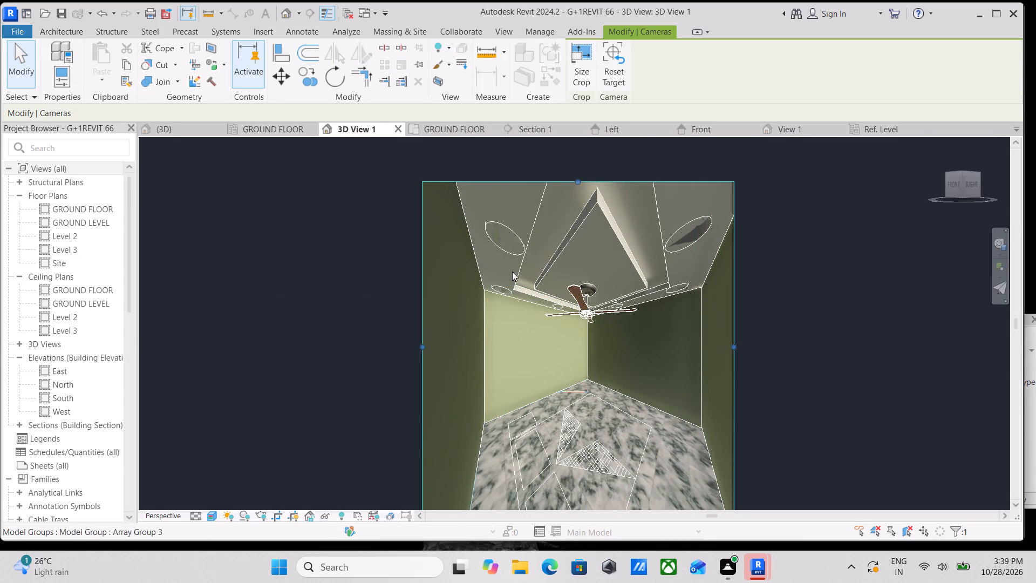
Adjust the render region to span the camera view's full width and its upper part, about 577 by 324 pixels.
{"action": "type", "text": "RR"}
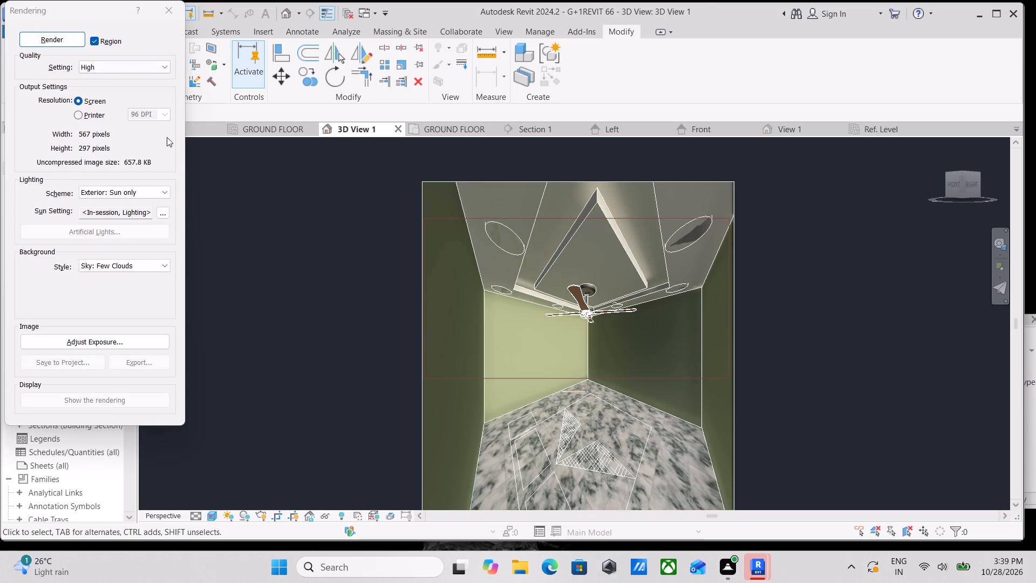
{"action": "left_click", "coordinate": [578, 214]}
{"action": "left_click_drag", "start_coordinate": [572, 213], "coordinate": [572, 179]}
{"action": "left_click", "coordinate": [572, 181]}
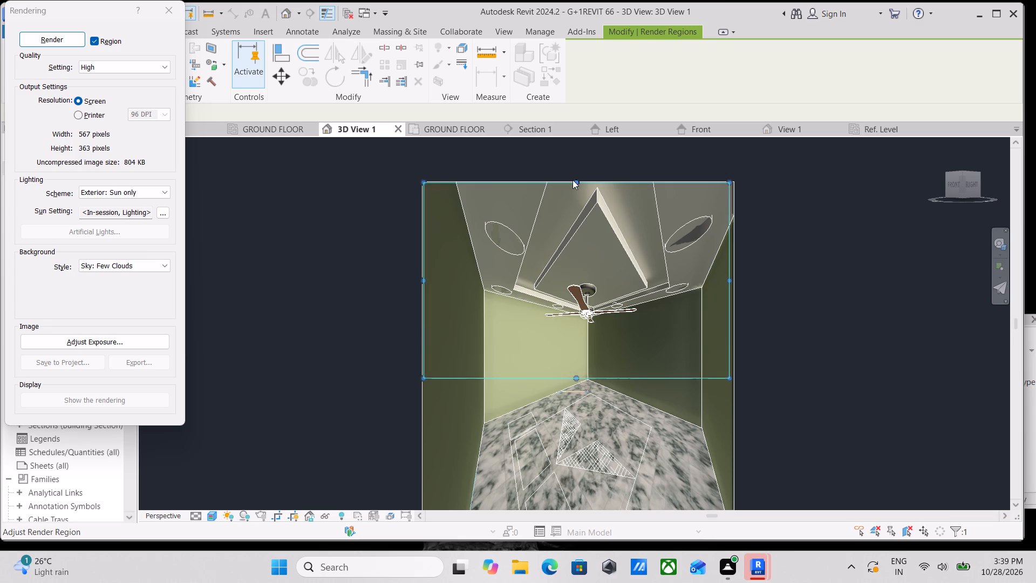
{"action": "left_click_drag", "start_coordinate": [574, 379], "coordinate": [578, 387]}
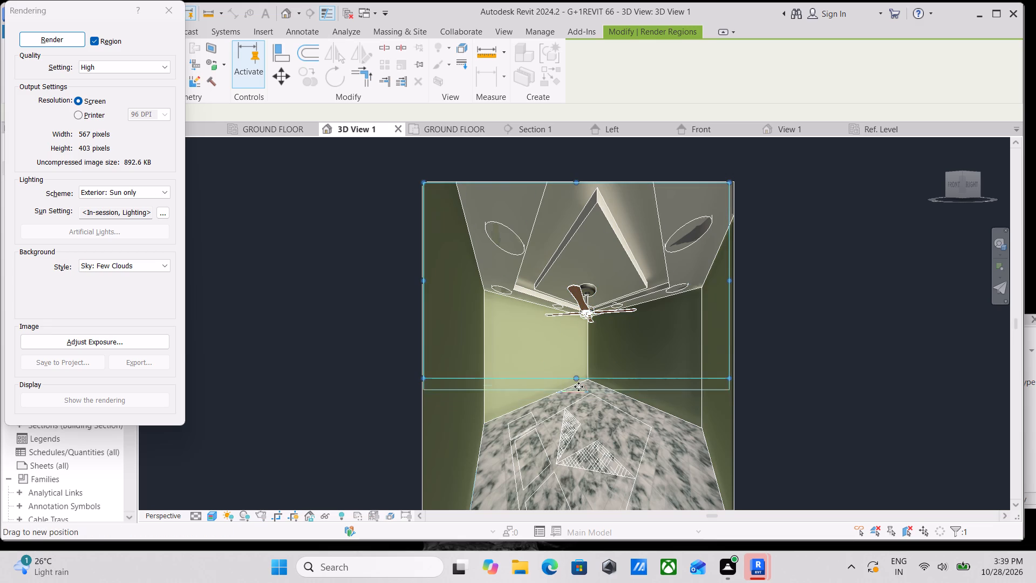
{"action": "left_click_drag", "start_coordinate": [578, 387], "coordinate": [583, 358]}
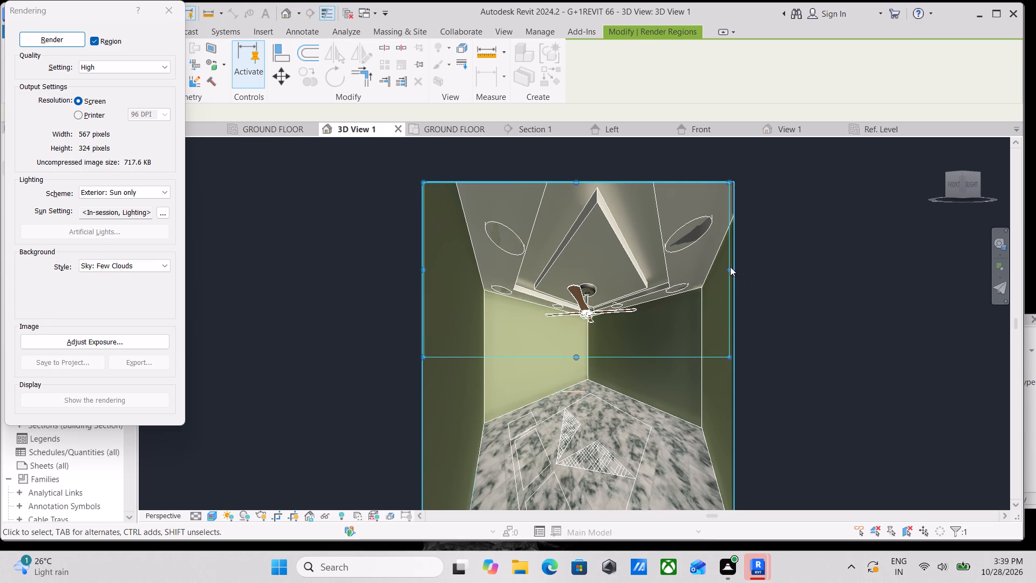
{"action": "left_click_drag", "start_coordinate": [730, 267], "coordinate": [735, 268]}
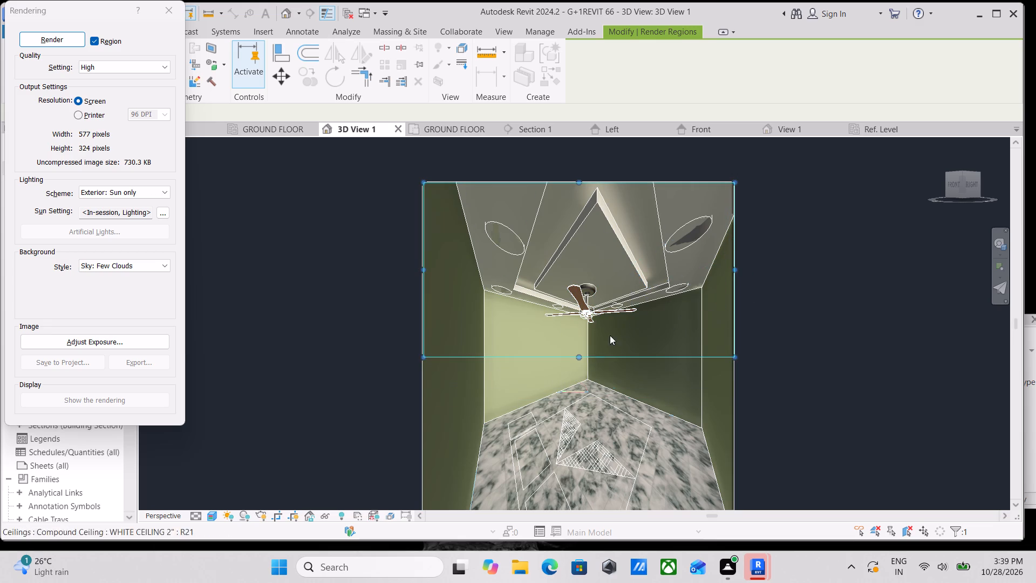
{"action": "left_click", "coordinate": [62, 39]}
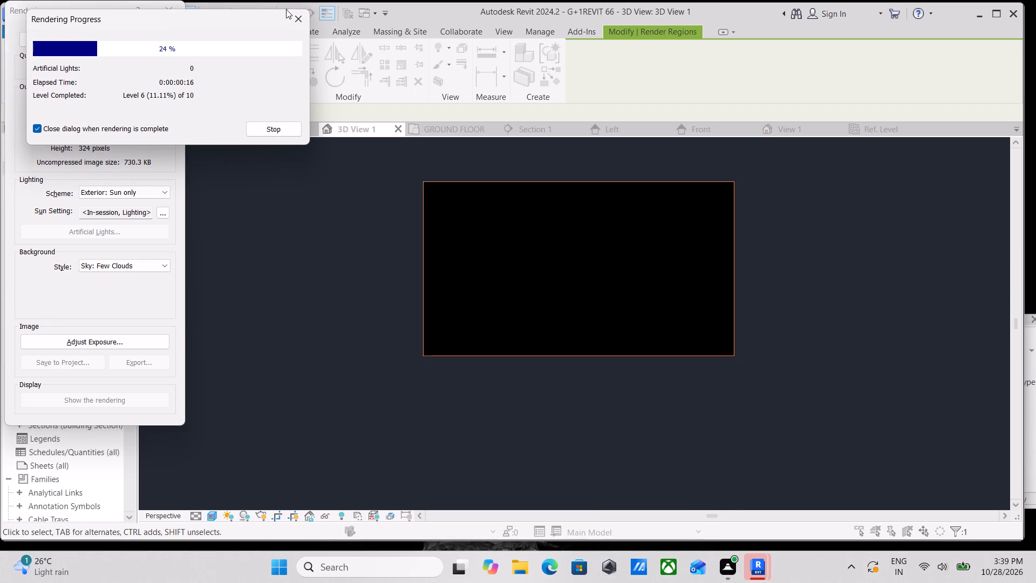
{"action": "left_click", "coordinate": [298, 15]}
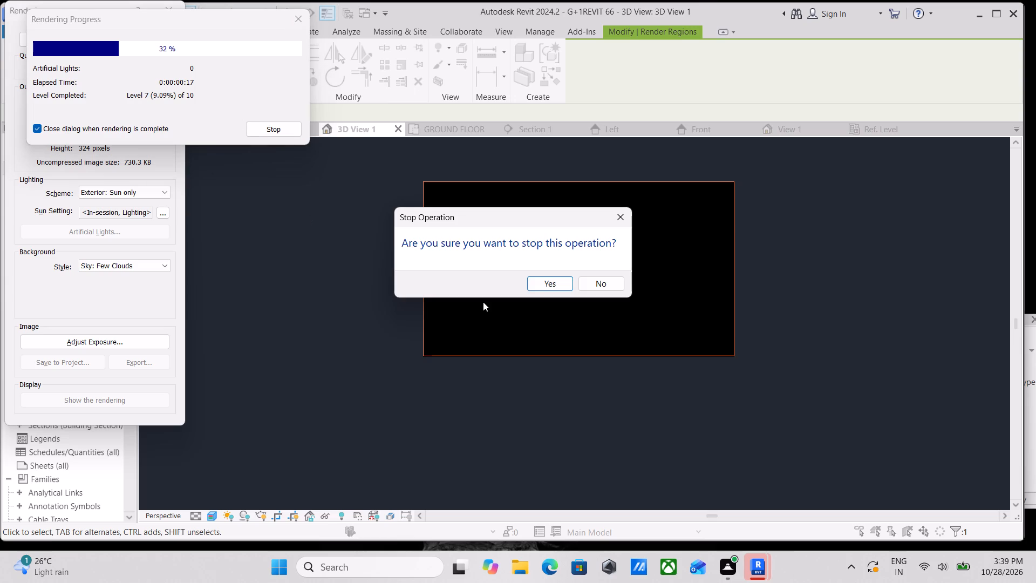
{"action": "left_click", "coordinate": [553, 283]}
Set the lighting scheme to Exterior: Artificial only and start rendering the region at High quality.
{"action": "left_click", "coordinate": [156, 191]}
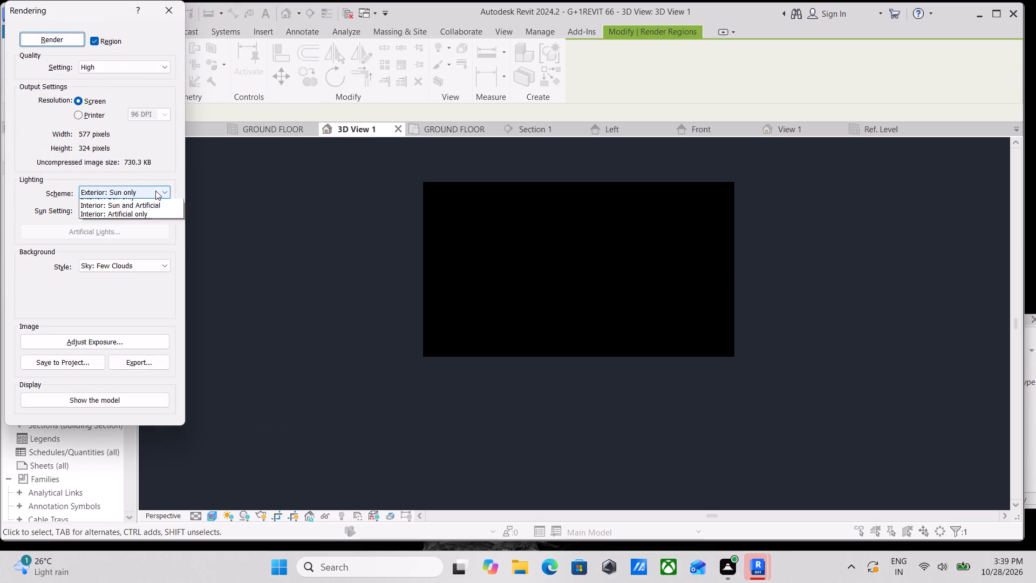
{"action": "left_click", "coordinate": [140, 222]}
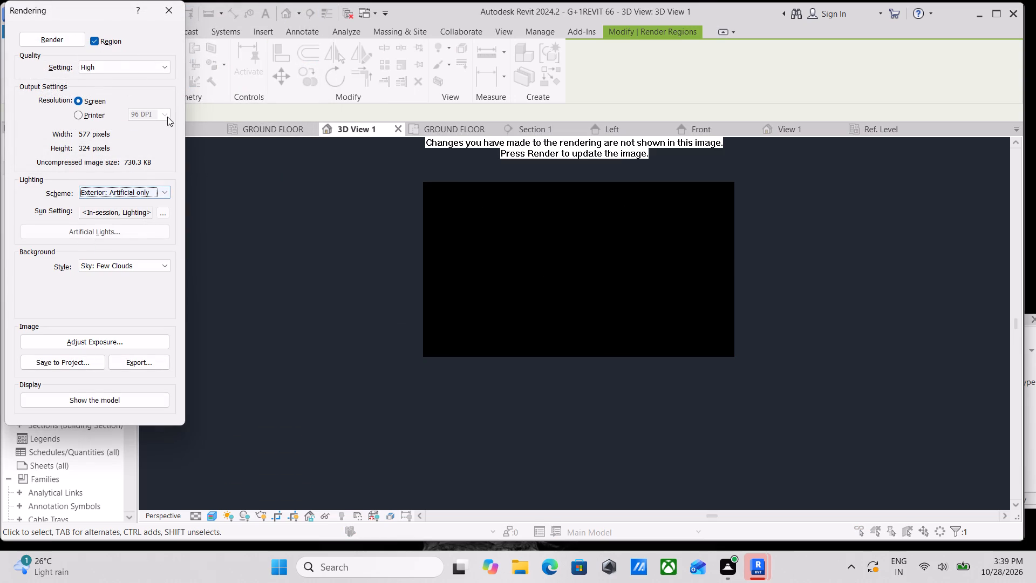
{"action": "left_click", "coordinate": [49, 42]}
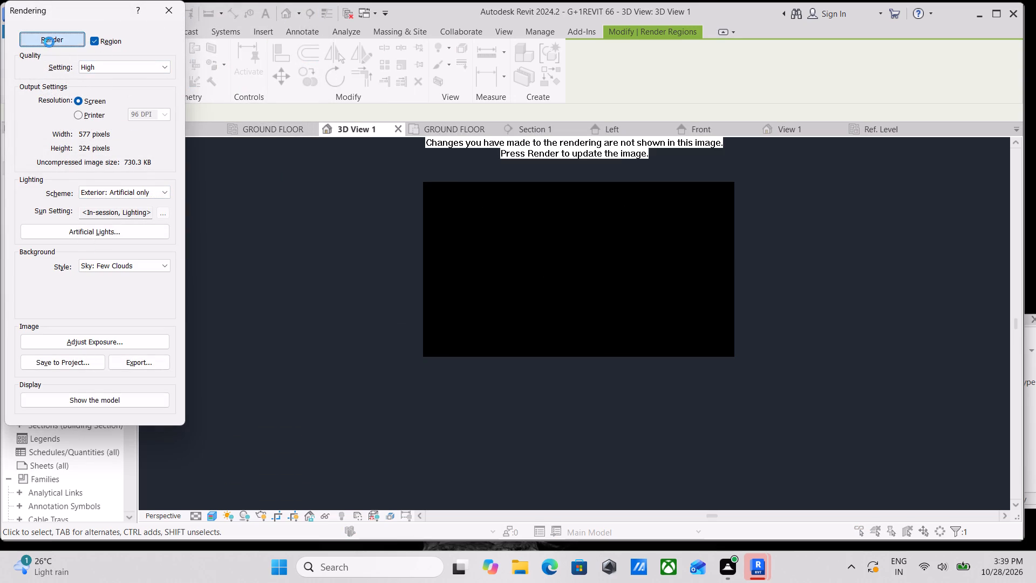